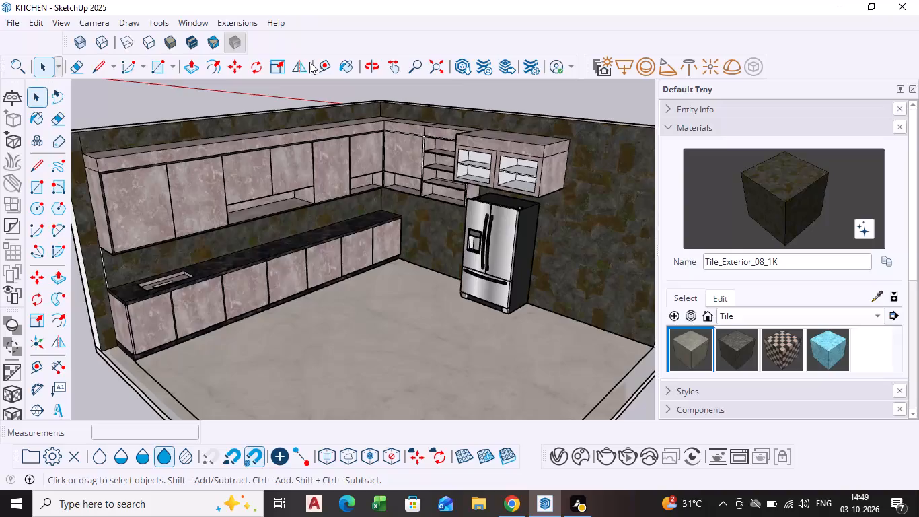
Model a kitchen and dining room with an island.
Examine the kitchen model's wall cabinets, sink counter and refrigerator from several angles.
scroll(309, 62, down, 1)
scroll(323, 294, down, 4)
middle_drag(298, 314, 277, 318)
scroll(279, 268, up, 4)
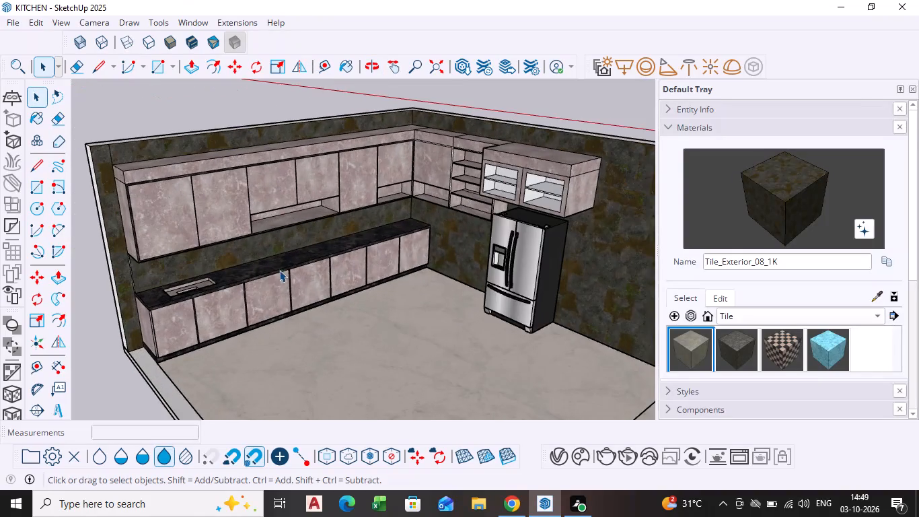
scroll(312, 289, up, 3)
middle_drag(315, 337, 313, 297)
scroll(313, 297, down, 3)
middle_drag(320, 302, 324, 307)
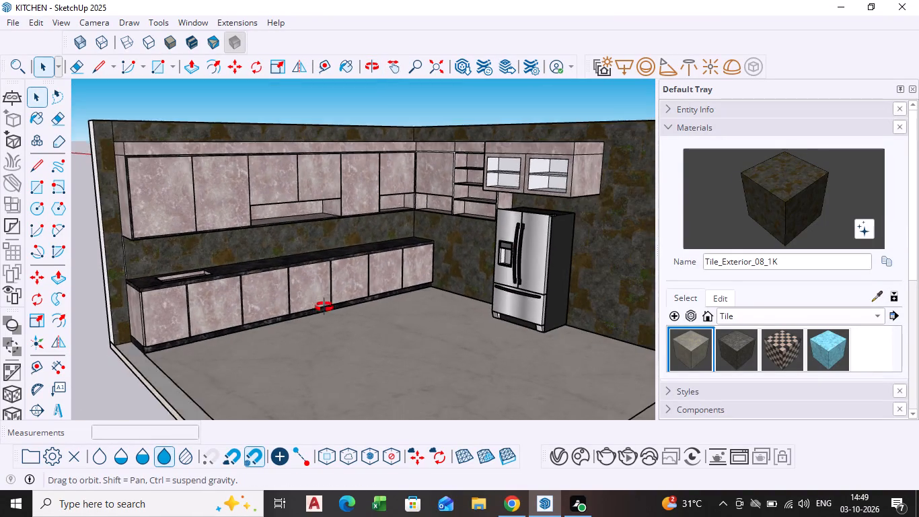
middle_drag(324, 307, 350, 342)
scroll(325, 308, down, 1)
scroll(353, 329, up, 4)
scroll(278, 307, up, 3)
scroll(221, 267, down, 2)
middle_drag(221, 267, 346, 264)
scroll(221, 267, down, 1)
scroll(340, 256, down, 6)
middle_drag(336, 273, 336, 283)
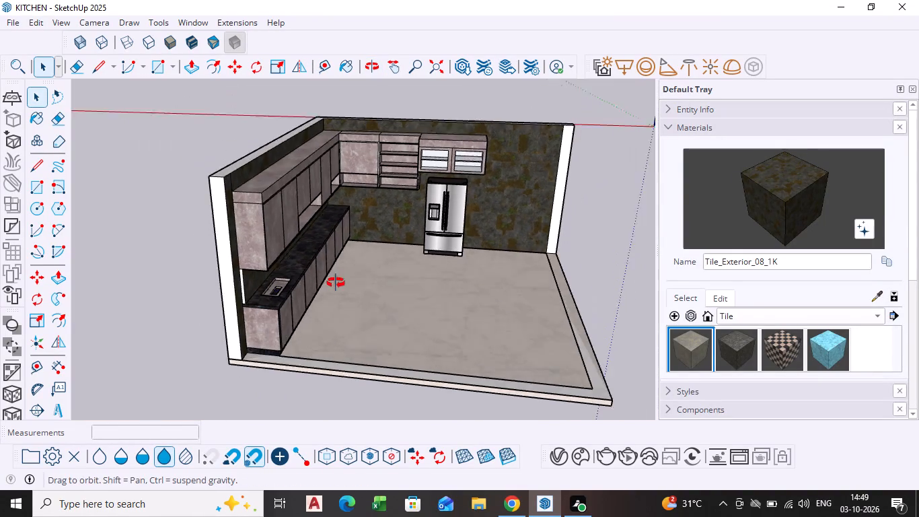
middle_drag(336, 283, 287, 306)
scroll(248, 268, up, 4)
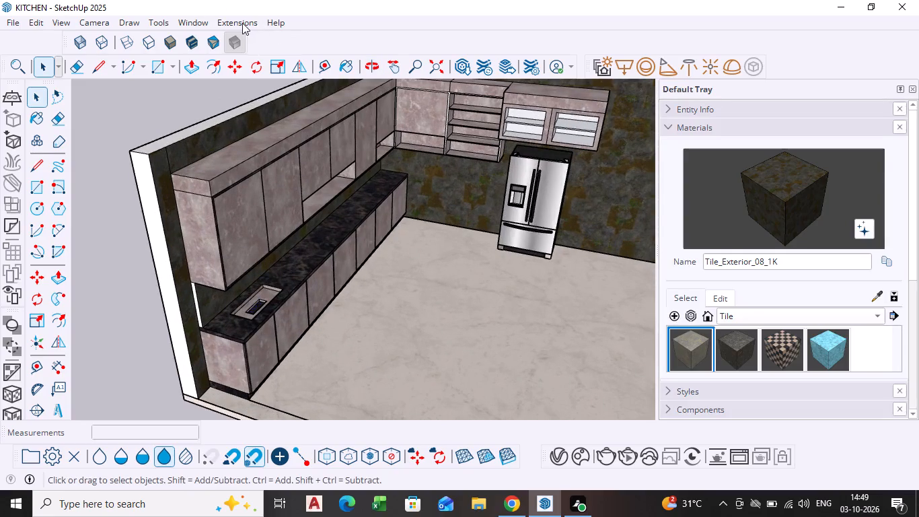
Create a new model from the Simple template in inches.
click(242, 23)
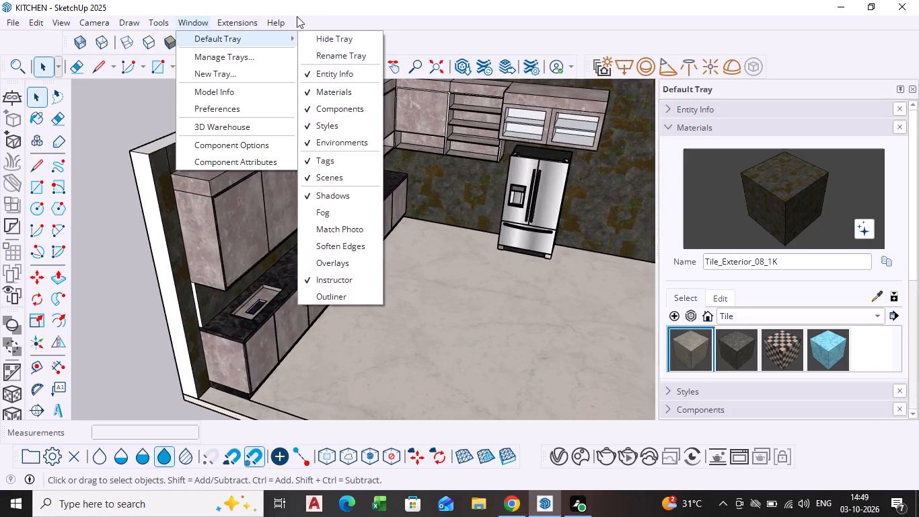
click(279, 23)
click(279, 23)
click(302, 43)
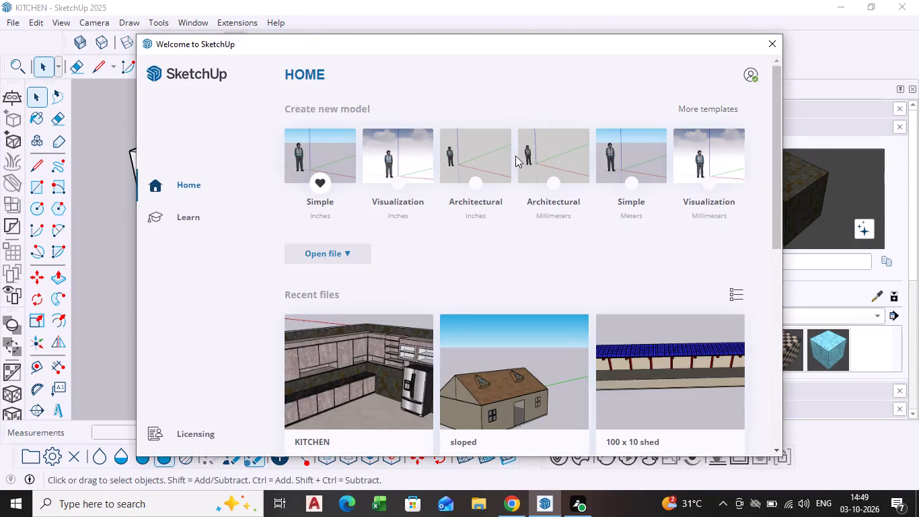
click(331, 184)
click(334, 158)
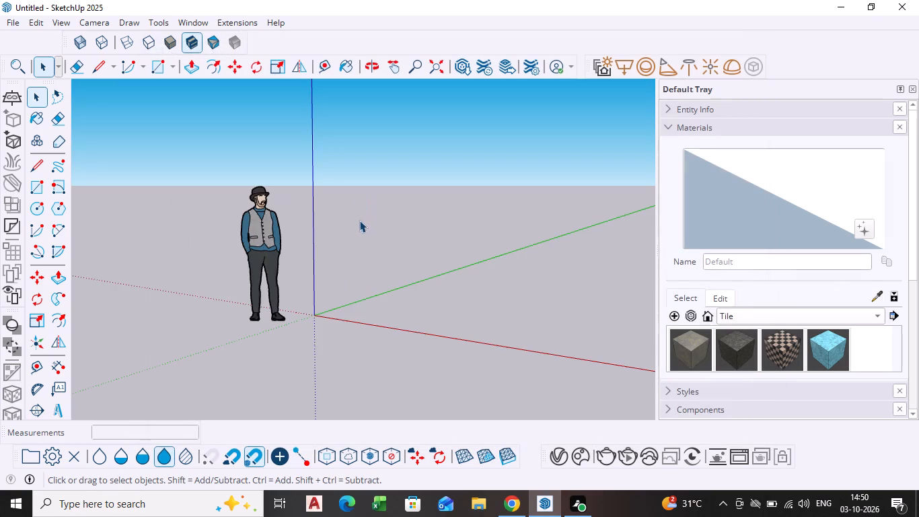
Draw a rectangle about 24' by 32' on the ground plane, between the red and green axes.
scroll(356, 278, down, 2)
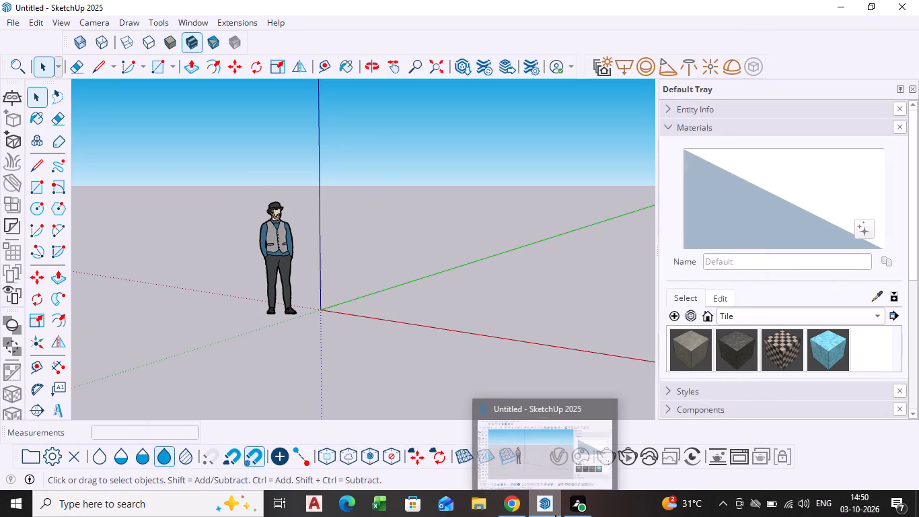
scroll(374, 143, down, 1)
scroll(432, 329, down, 4)
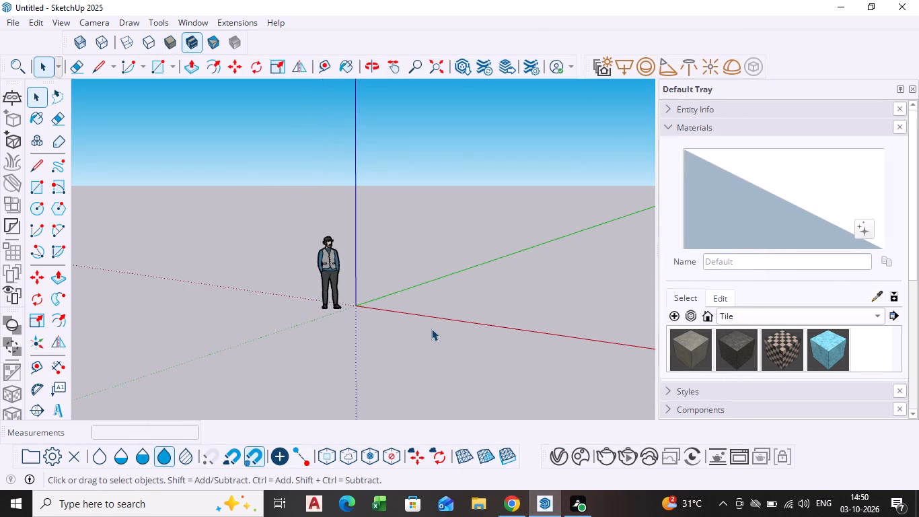
scroll(431, 326, down, 2)
shift+middle_drag(429, 326, 198, 265)
middle_drag(203, 294, 356, 431)
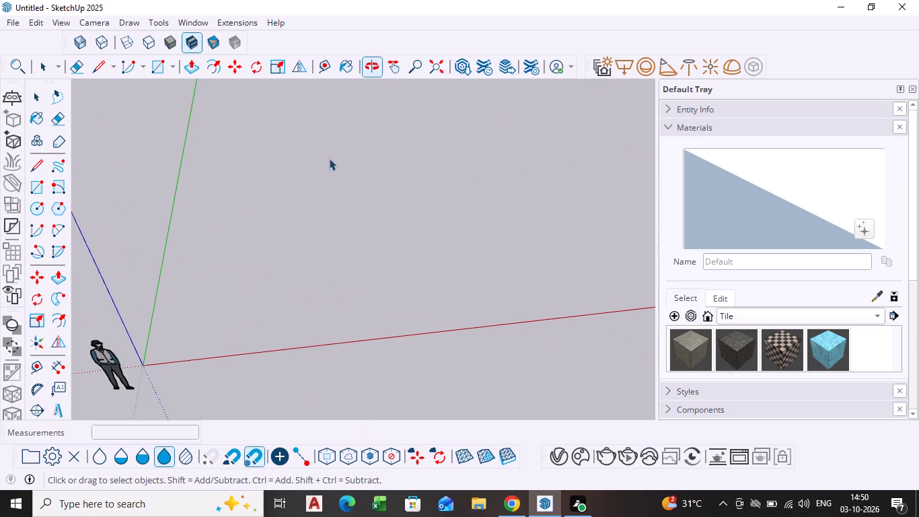
scroll(326, 155, down, 2)
shift+middle_drag(306, 161, 276, 279)
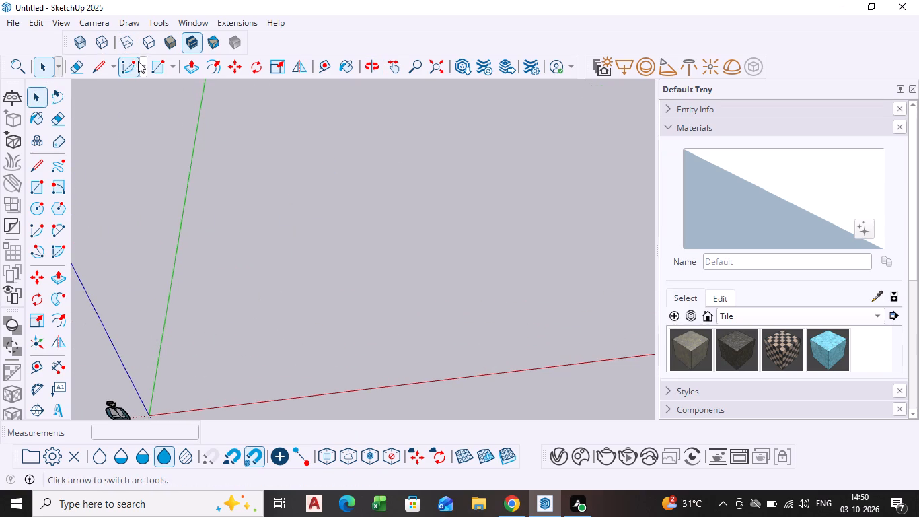
scroll(127, 53, down, 4)
scroll(295, 252, down, 2)
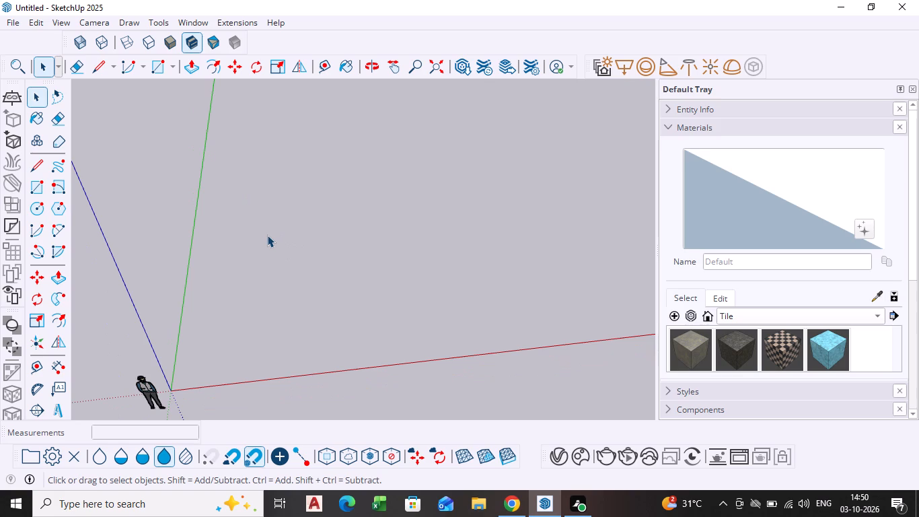
scroll(273, 238, down, 2)
shift+middle_drag(273, 240, 135, 309)
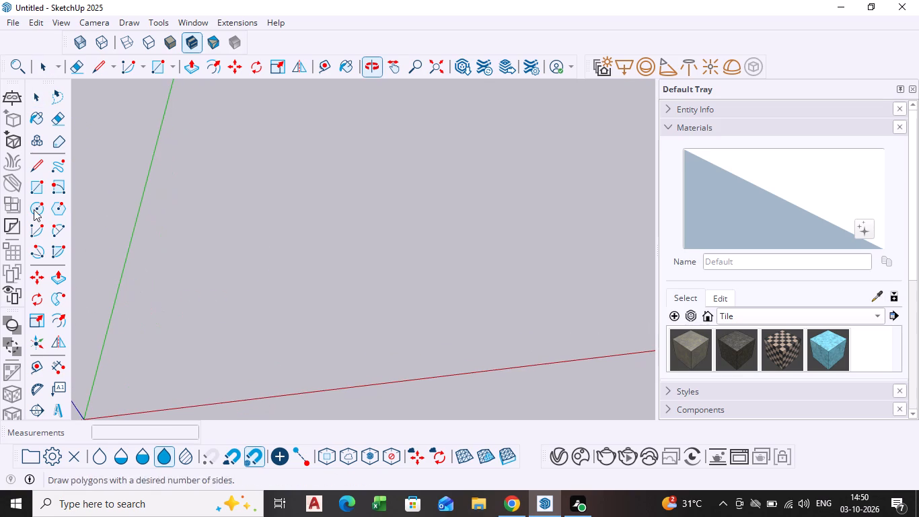
click(35, 183)
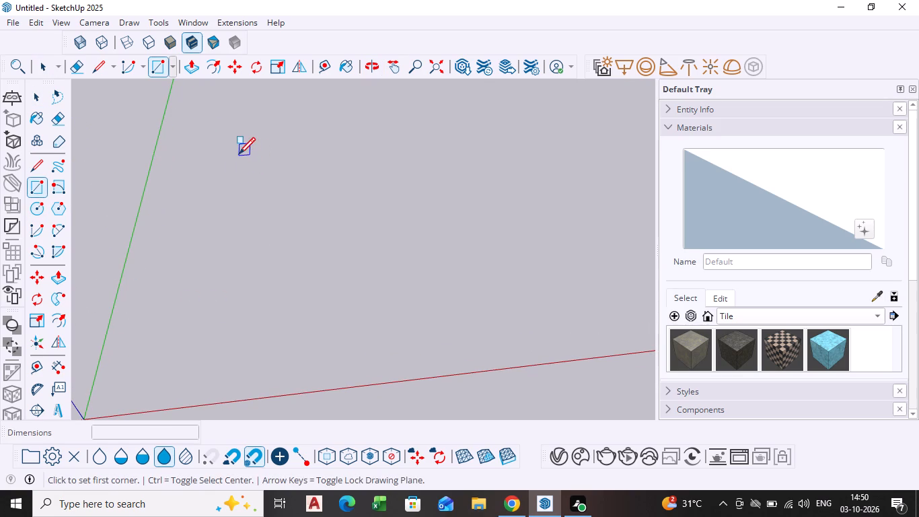
click(209, 135)
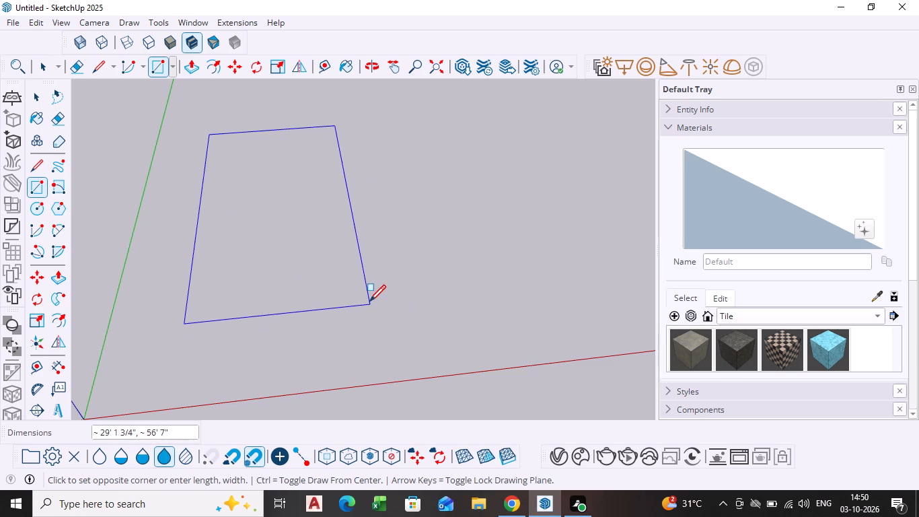
scroll(368, 299, up, 4)
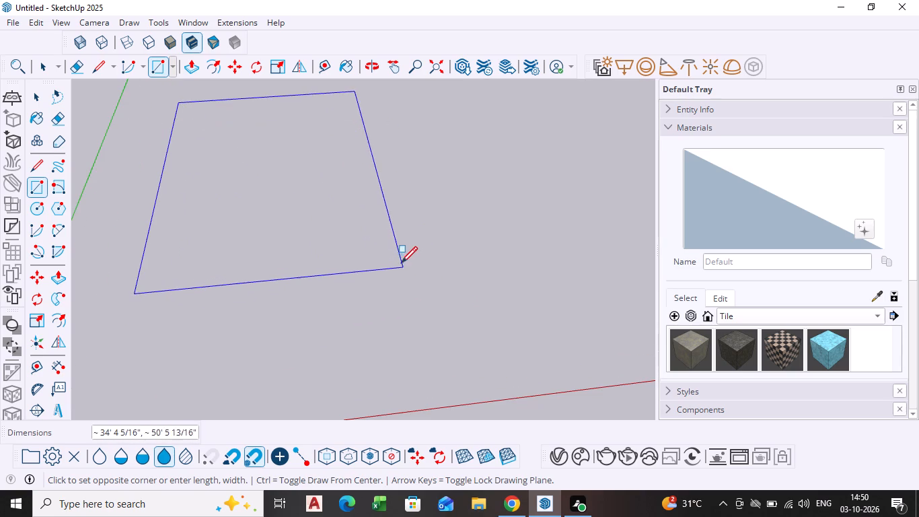
click(315, 188)
key(space)
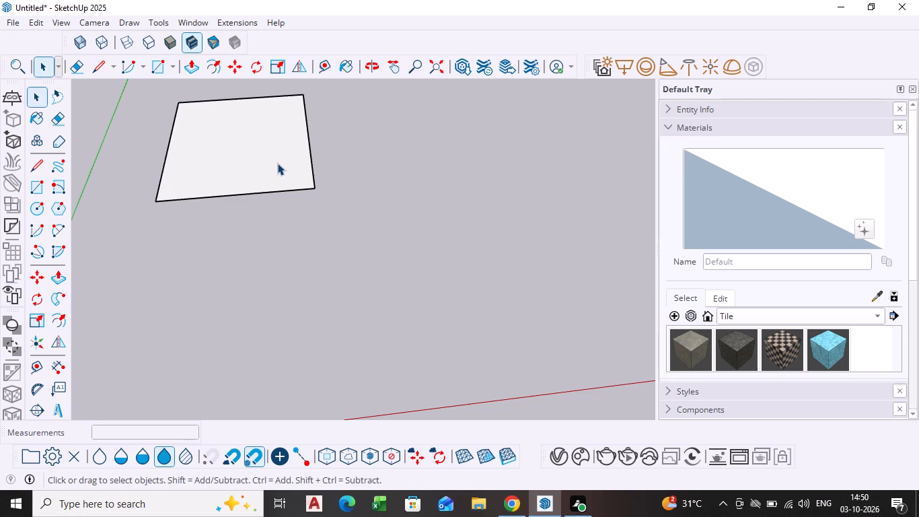
Push/Pull the rectangle up 4 inches into a thin floor slab.
shift+middle_drag(275, 163, 252, 319)
scroll(252, 319, down, 2)
scroll(250, 317, up, 6)
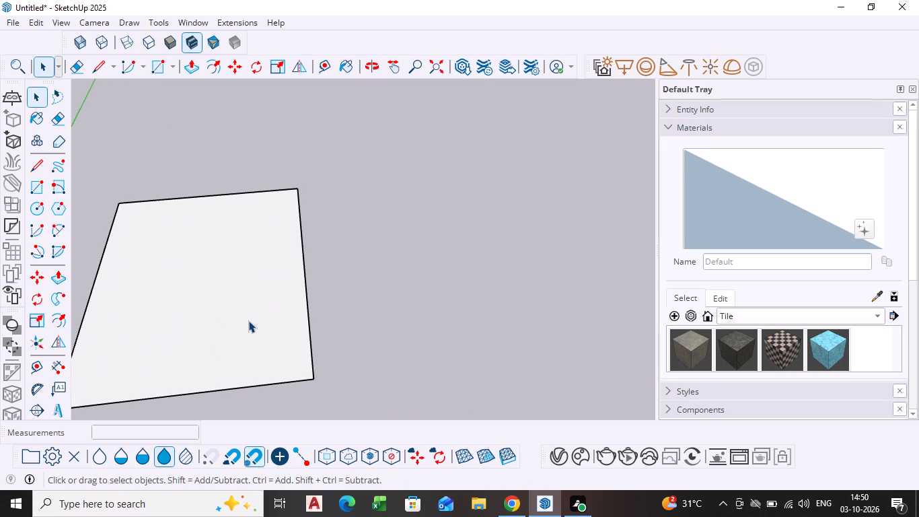
scroll(212, 314, up, 2)
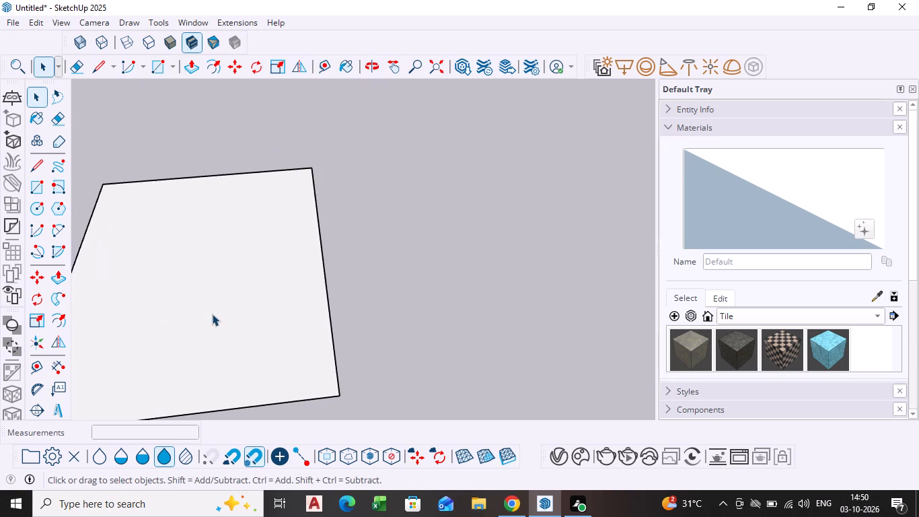
scroll(212, 314, down, 4)
shift+middle_drag(212, 316, 295, 281)
triple_click(288, 294)
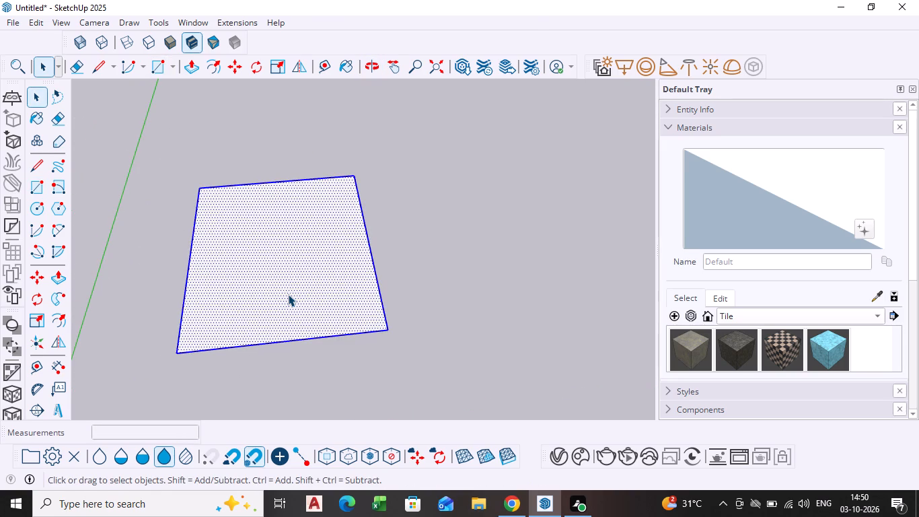
right_click(288, 294)
key(Escape)
key(p)
click(309, 314)
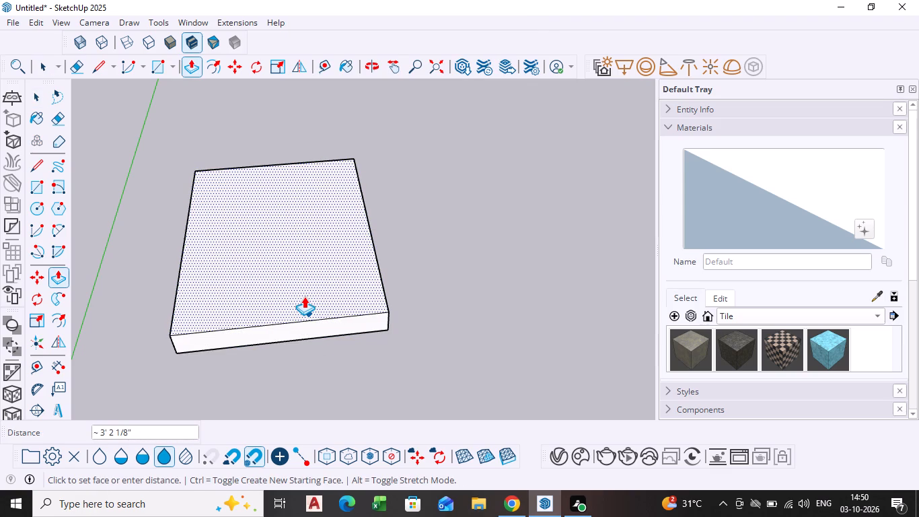
key(4)
key(Return)
key(space)
Select all of the slab's connected faces and edges and make them a group.
triple_click(330, 284)
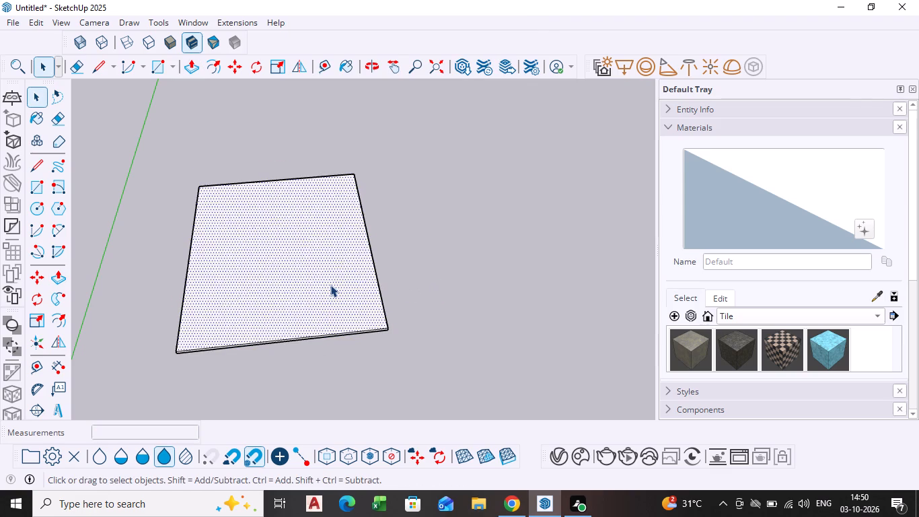
click(330, 285)
click(330, 285)
right_click(330, 285)
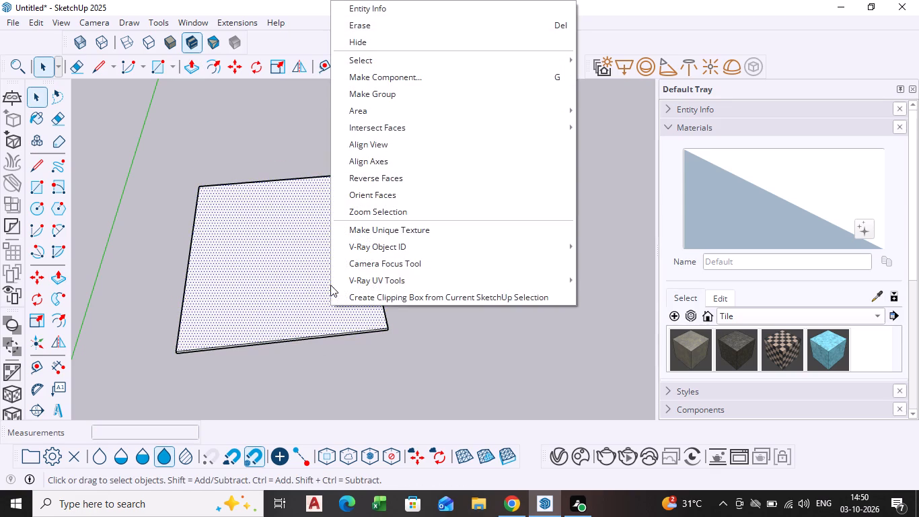
click(408, 395)
triple_click(313, 269)
right_click(313, 269)
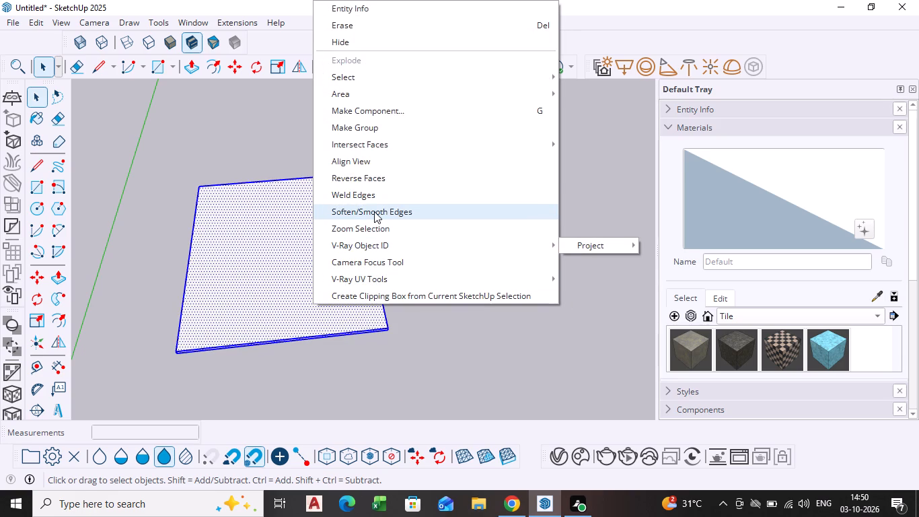
click(373, 129)
click(422, 207)
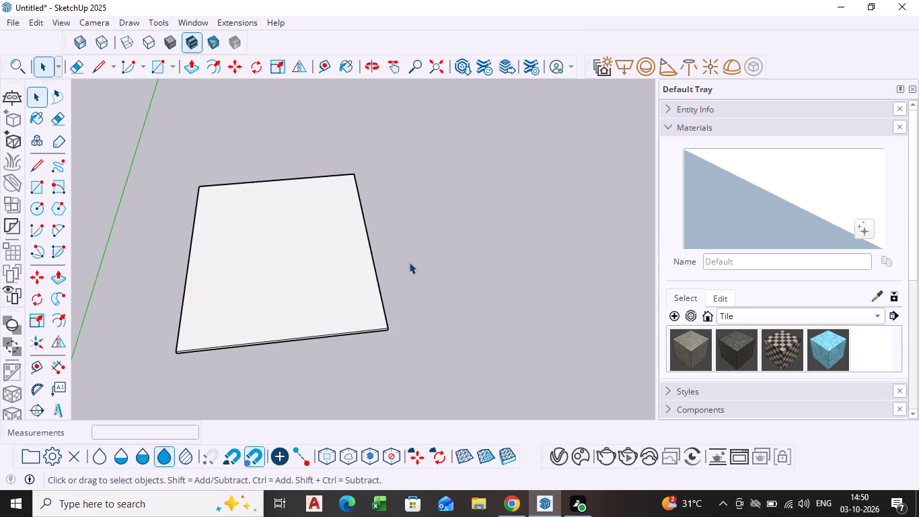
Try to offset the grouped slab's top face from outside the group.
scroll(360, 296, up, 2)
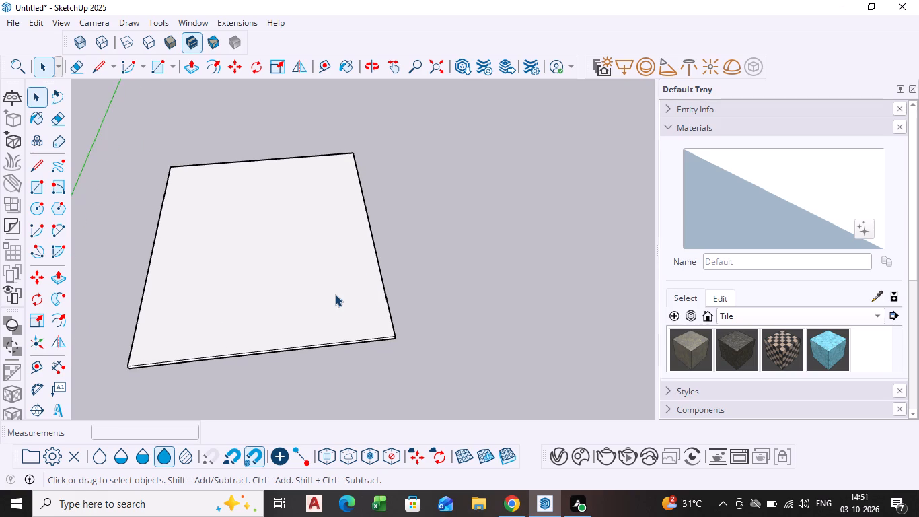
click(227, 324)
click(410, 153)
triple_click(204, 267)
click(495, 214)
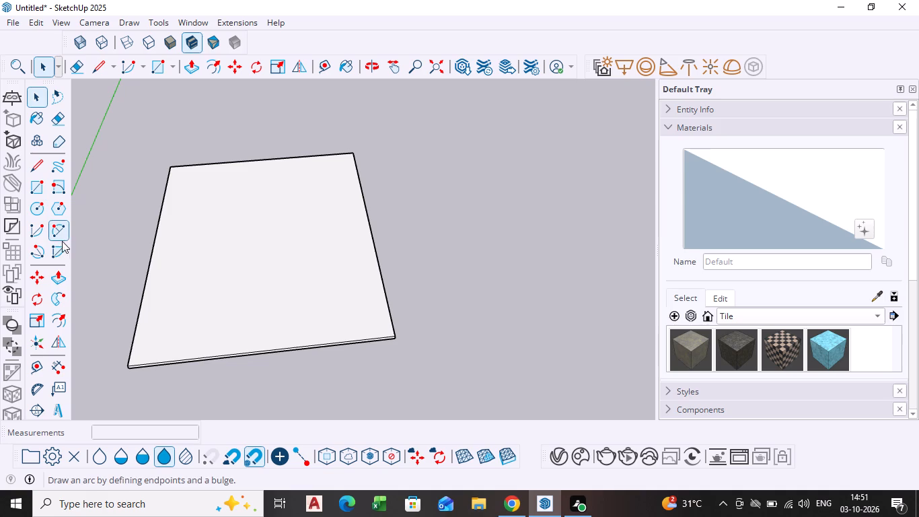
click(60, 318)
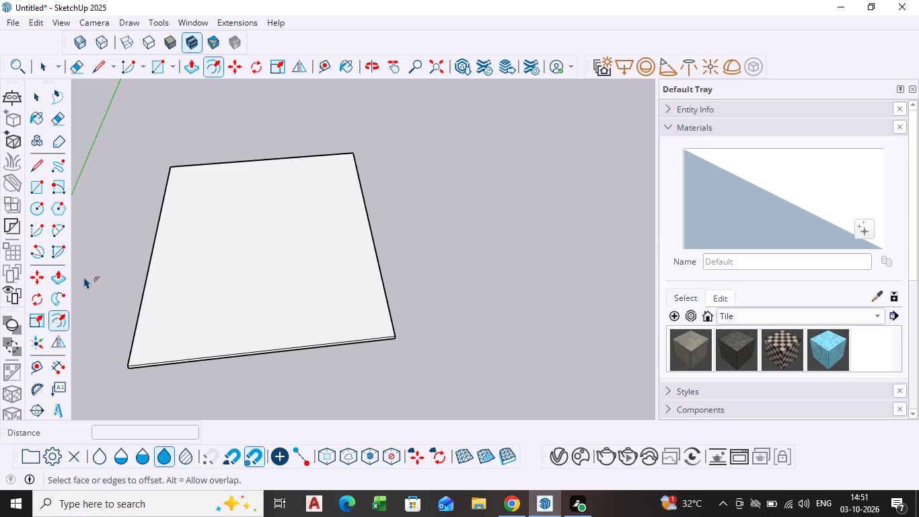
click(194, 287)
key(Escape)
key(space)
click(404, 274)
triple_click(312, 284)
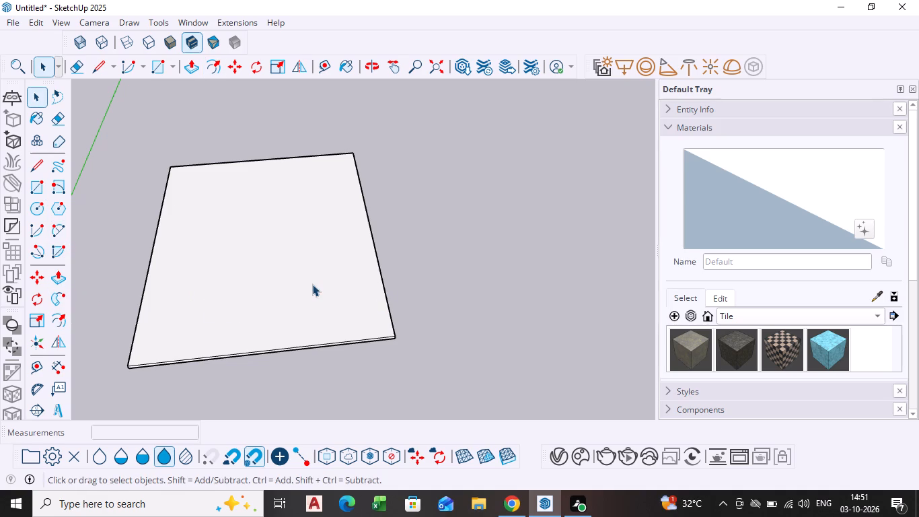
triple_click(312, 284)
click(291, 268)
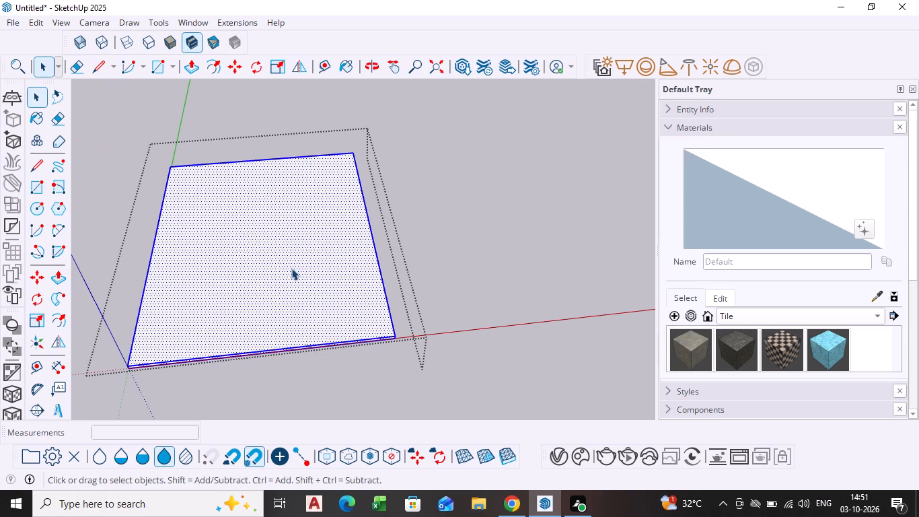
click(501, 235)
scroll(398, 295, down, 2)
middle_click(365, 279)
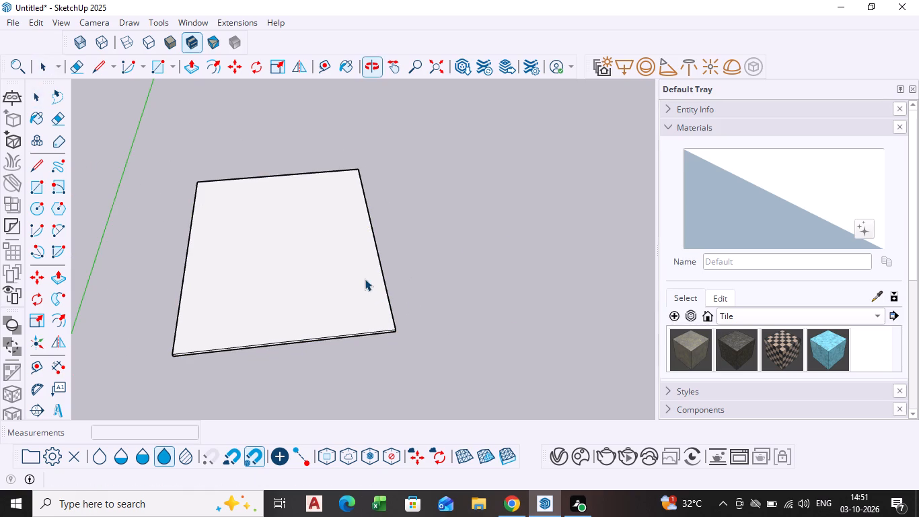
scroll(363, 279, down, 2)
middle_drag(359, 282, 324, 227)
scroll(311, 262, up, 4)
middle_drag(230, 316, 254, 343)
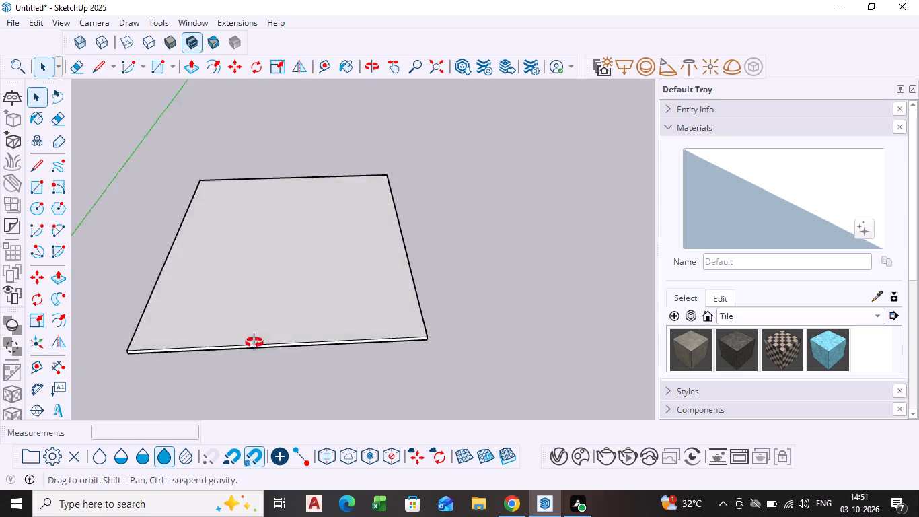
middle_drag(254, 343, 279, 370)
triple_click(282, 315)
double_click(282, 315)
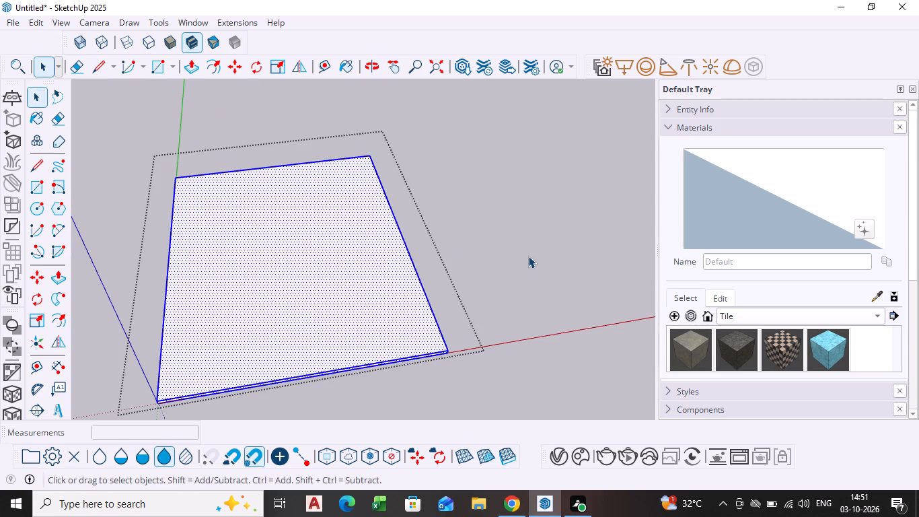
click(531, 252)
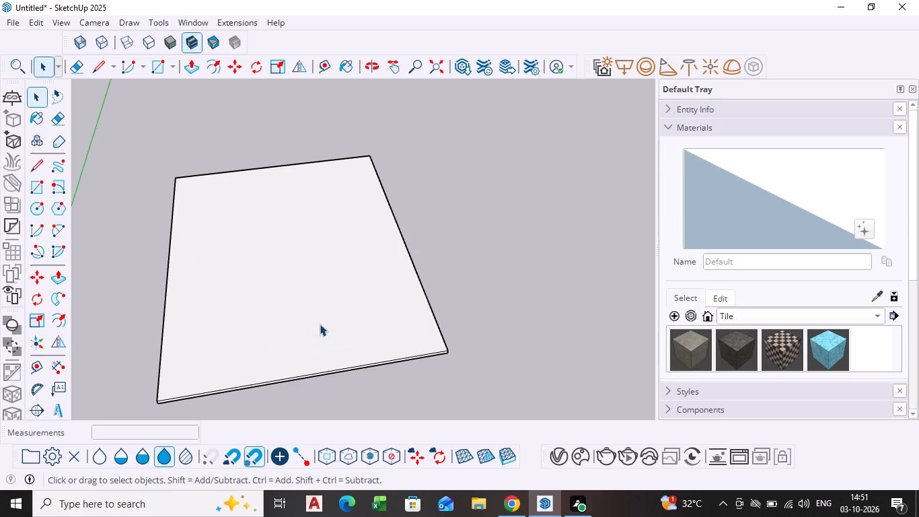
Draw a rectangle about 31' 5" by 24' 1" over the grouped slab's top, between opposite corners.
click(36, 176)
click(178, 178)
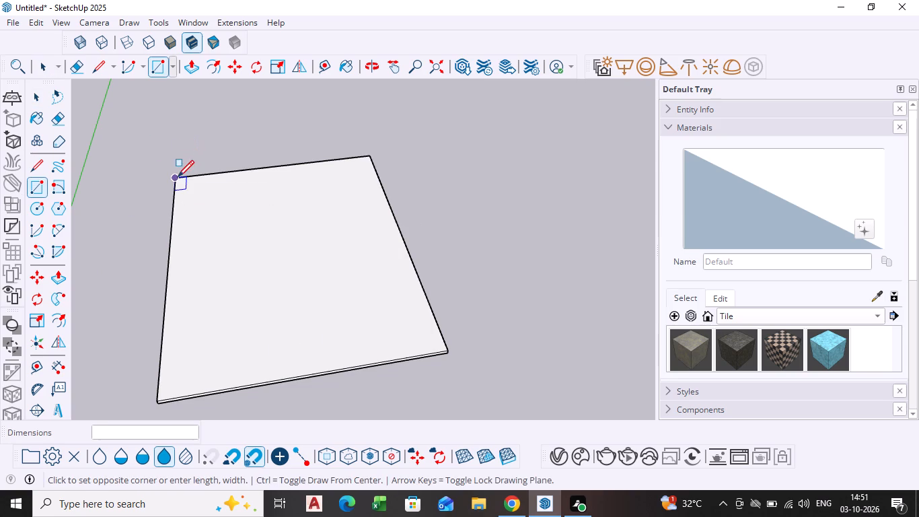
click(444, 347)
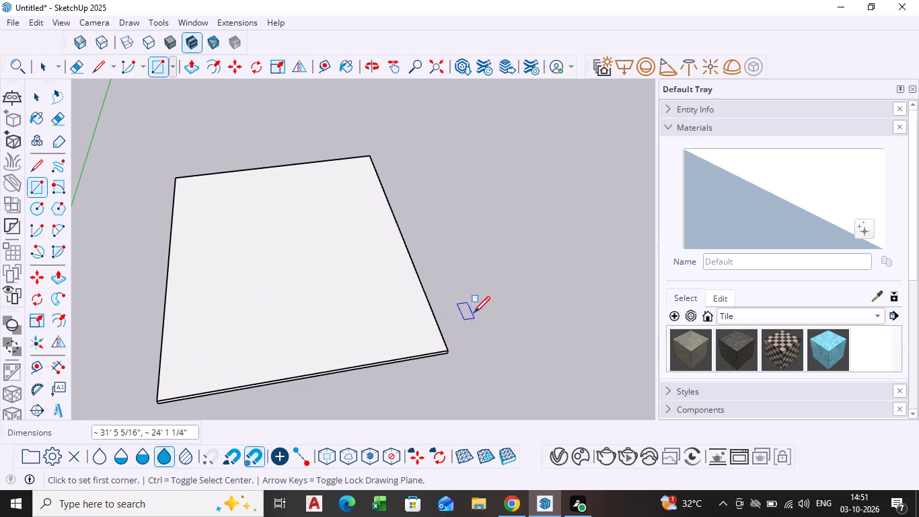
key(space)
Offset the new rectangle face inward by 9 inches to outline the wall thickness.
click(363, 327)
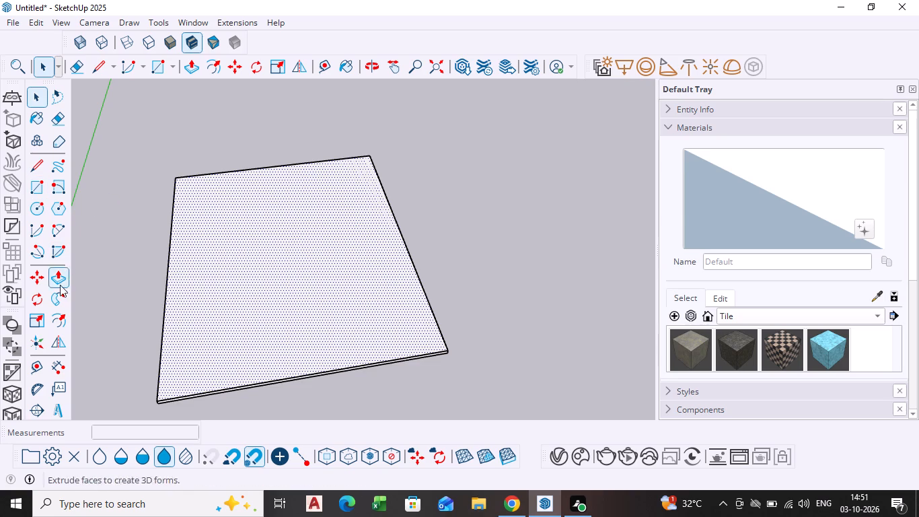
drag(58, 323, 57, 308)
click(203, 258)
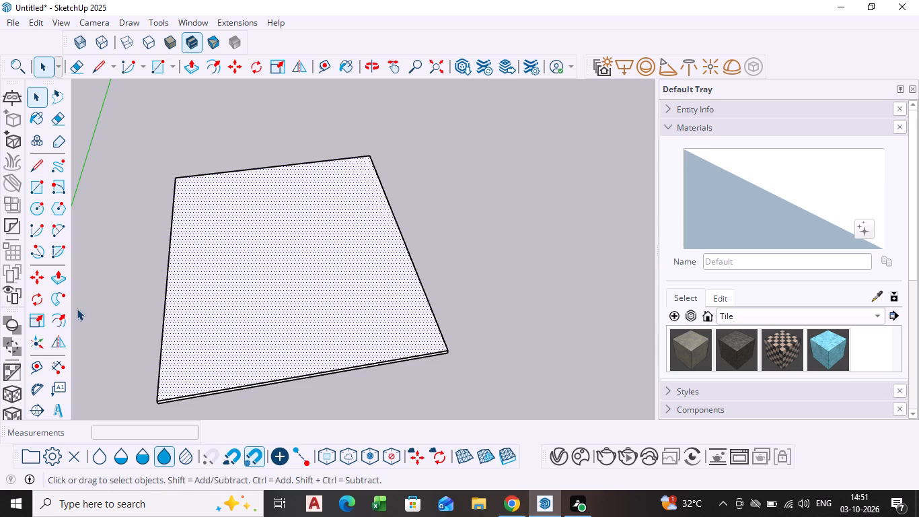
click(55, 319)
click(163, 301)
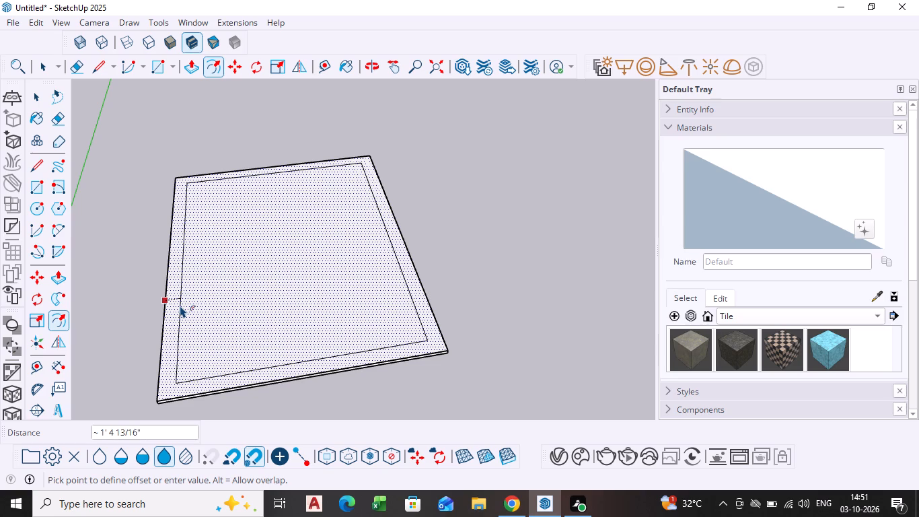
key(9)
key(Return)
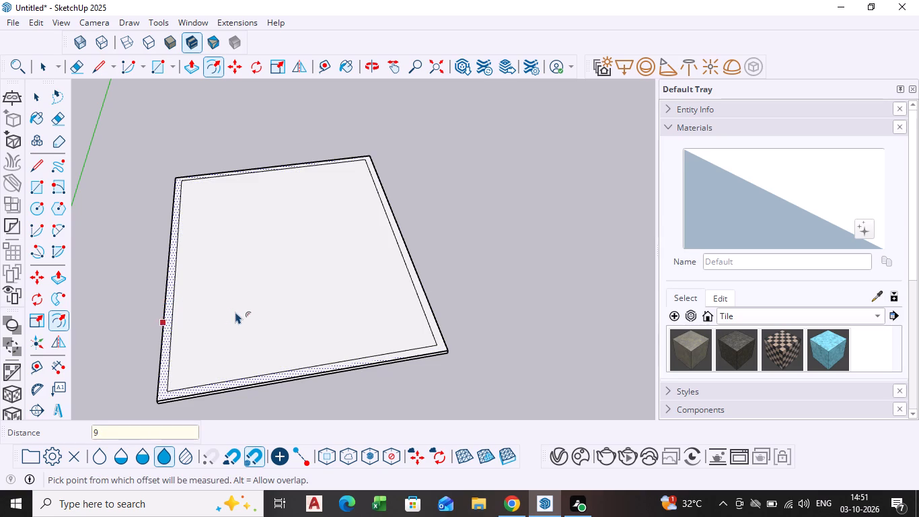
Delete the inner face inside the offset outline, leaving only the border strip for the walls.
key(space)
click(255, 320)
key(Delete)
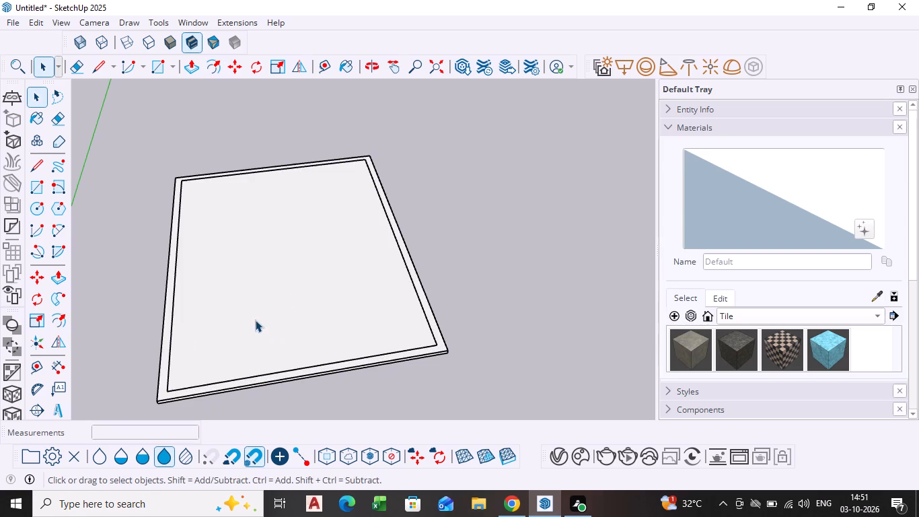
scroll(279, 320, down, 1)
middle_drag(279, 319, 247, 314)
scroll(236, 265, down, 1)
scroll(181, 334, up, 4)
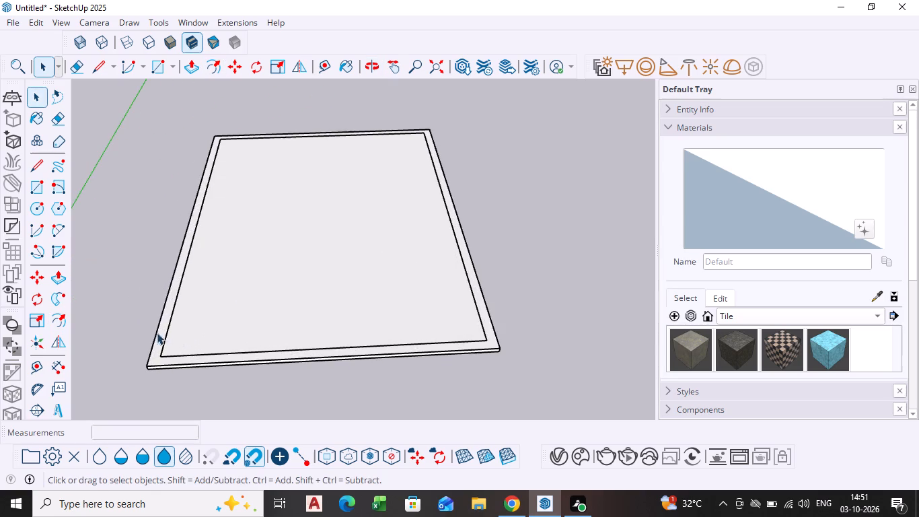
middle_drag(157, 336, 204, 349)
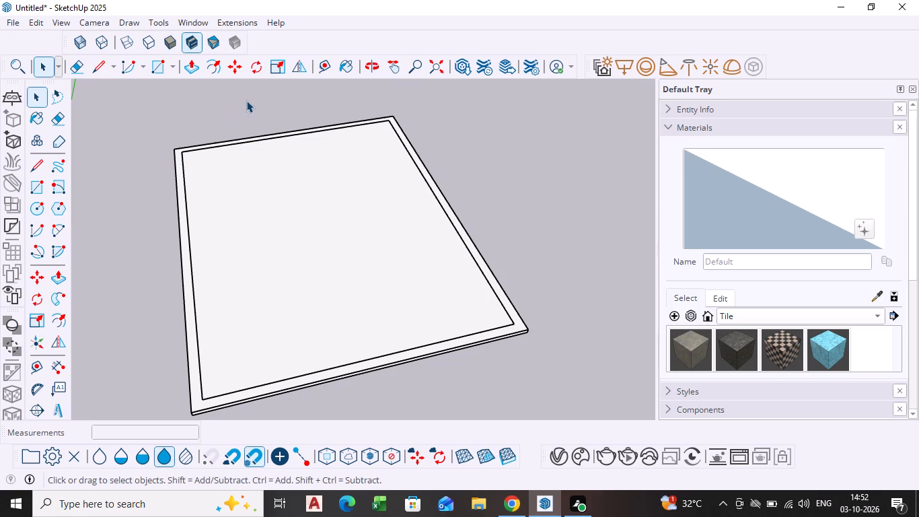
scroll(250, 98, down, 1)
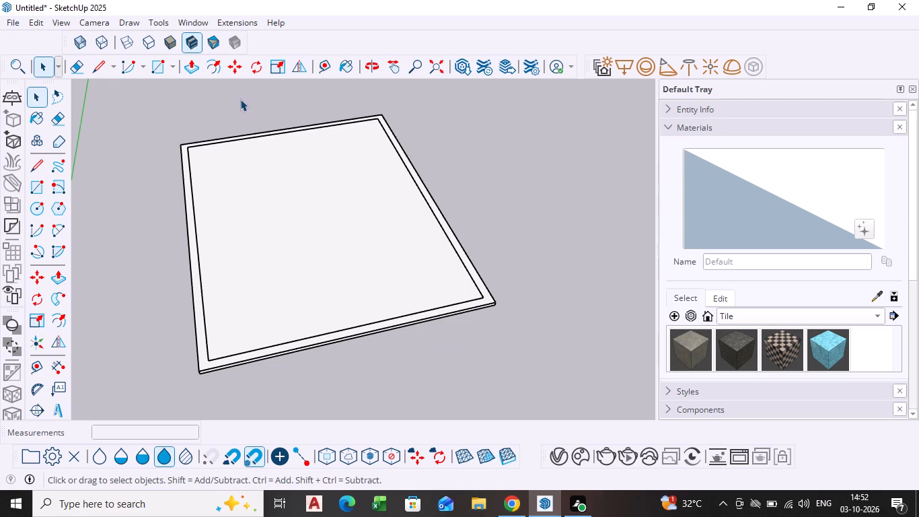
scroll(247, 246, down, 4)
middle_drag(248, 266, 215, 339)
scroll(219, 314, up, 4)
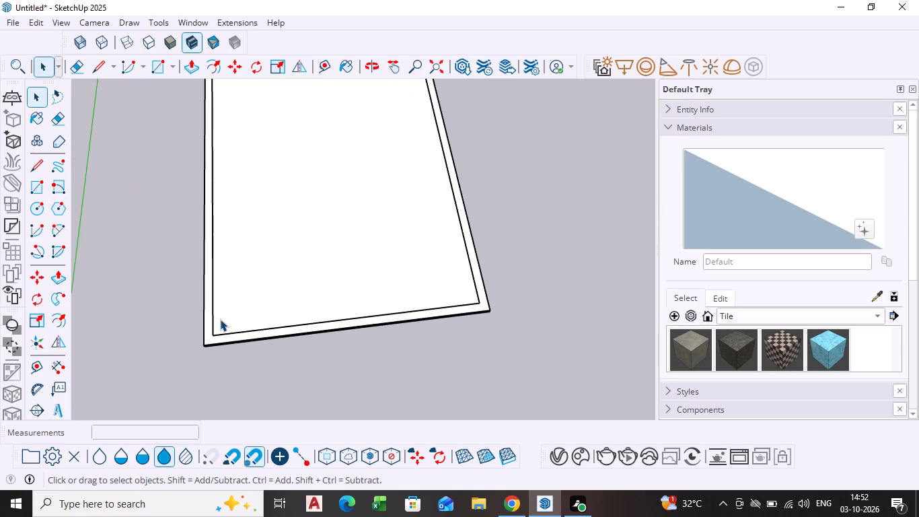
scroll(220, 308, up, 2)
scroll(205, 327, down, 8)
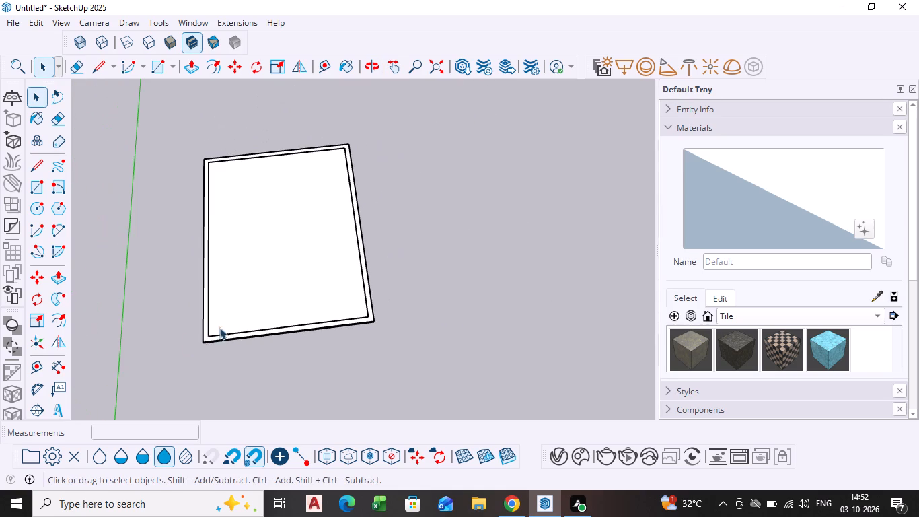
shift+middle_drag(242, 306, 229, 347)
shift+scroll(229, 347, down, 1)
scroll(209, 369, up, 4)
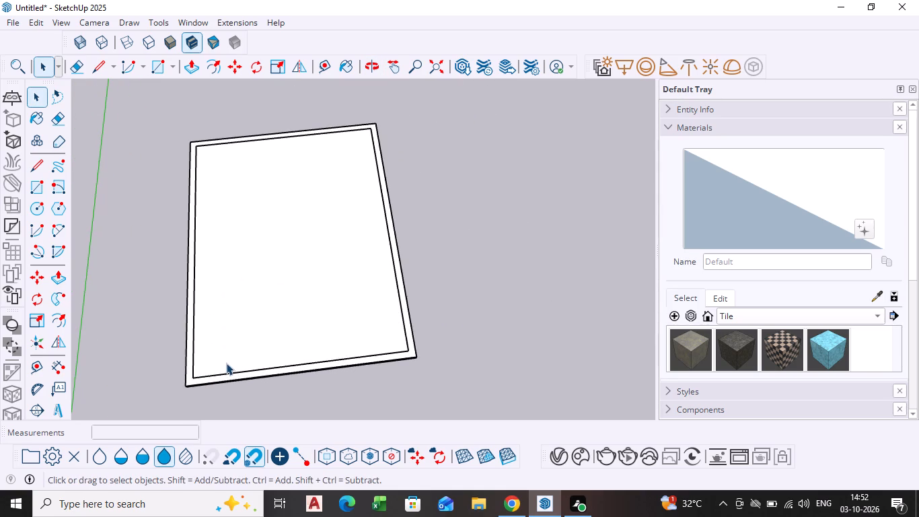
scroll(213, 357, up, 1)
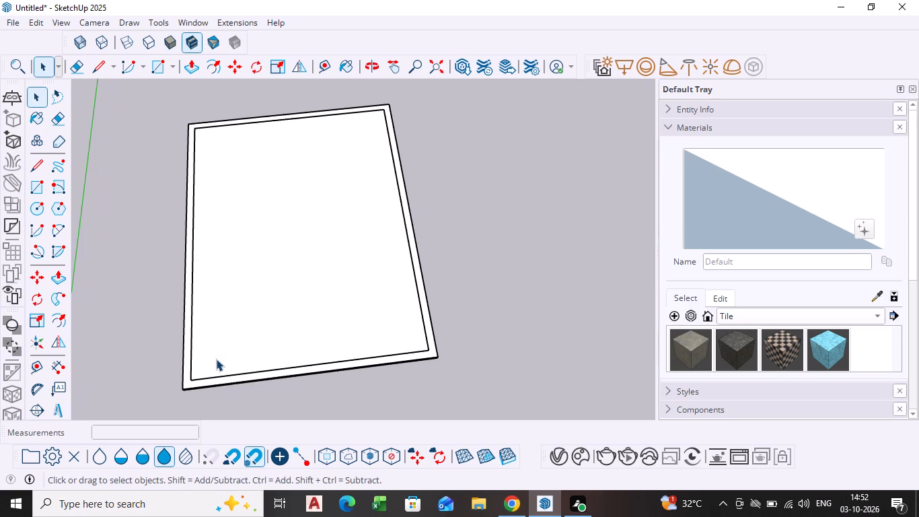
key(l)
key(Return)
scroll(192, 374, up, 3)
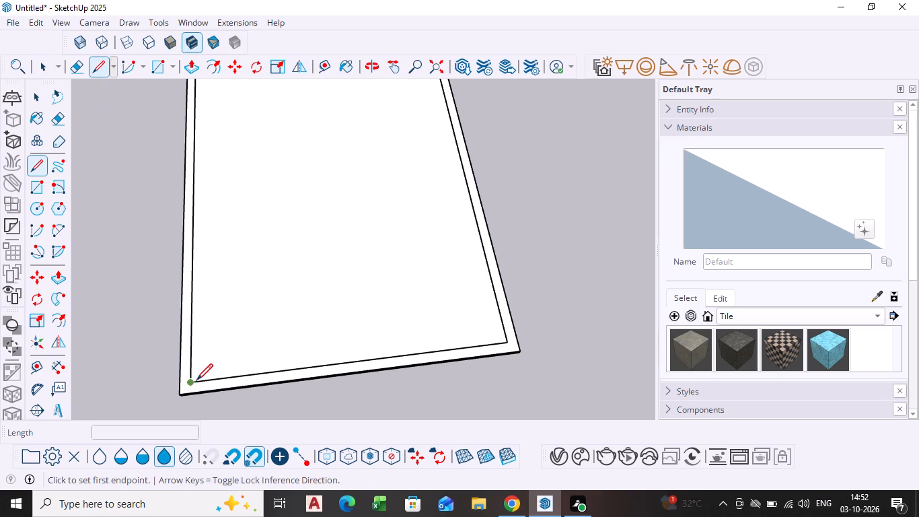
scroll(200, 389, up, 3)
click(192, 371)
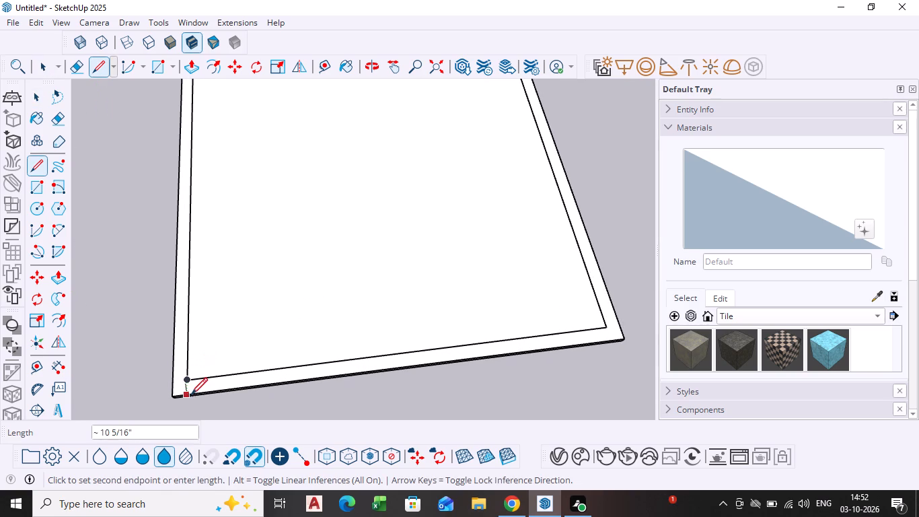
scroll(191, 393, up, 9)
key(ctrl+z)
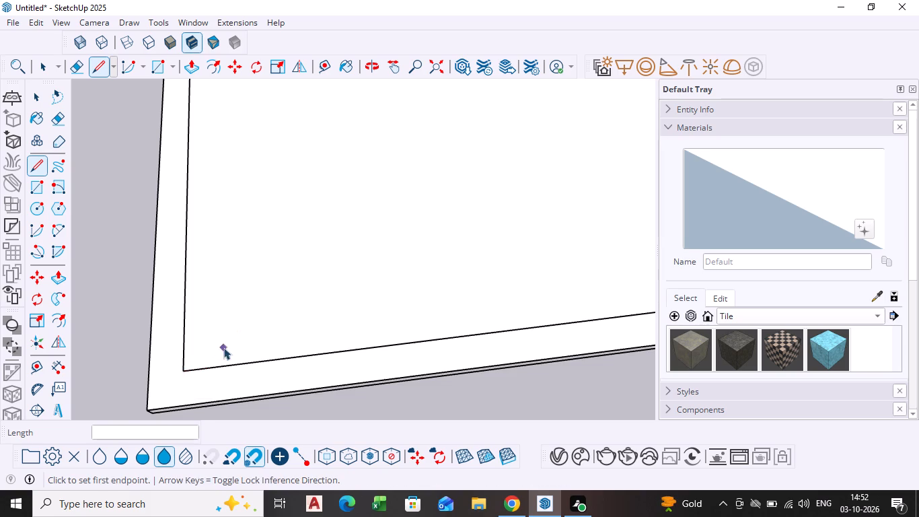
Draw a 9-inch line across the border strip from the inner corner nearest the origin, parallel to the green axis.
key(space)
key(l)
scroll(183, 374, up, 3)
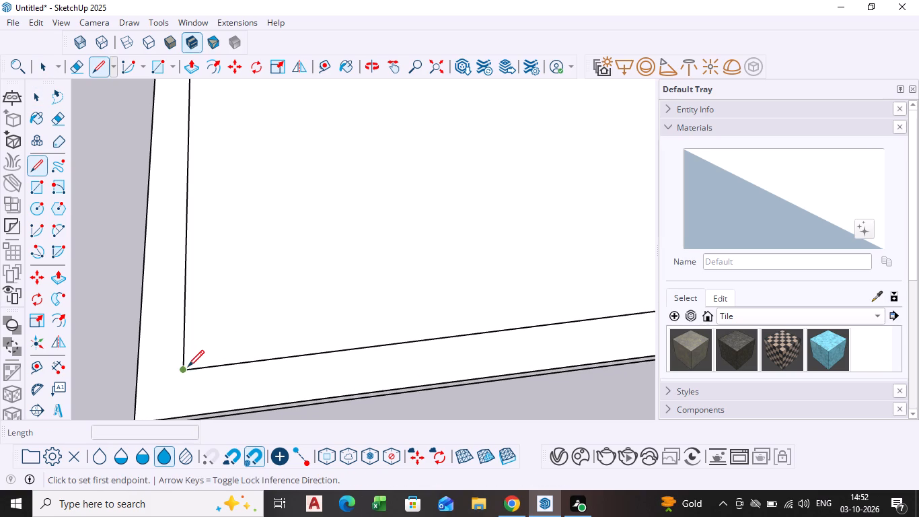
click(185, 367)
click(187, 417)
key(space)
Draw a matching 9-inch line across the border strip from the inner corner at the far end of the green-axis side.
scroll(267, 318, down, 13)
shift+middle_drag(274, 309, 257, 481)
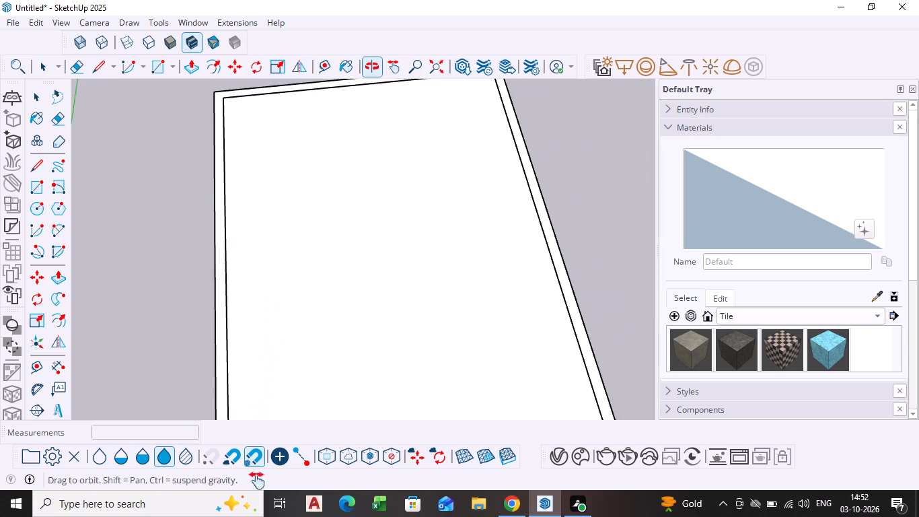
shift+middle_drag(257, 481, 239, 459)
scroll(202, 122, down, 2)
shift+middle_drag(207, 129, 190, 309)
scroll(197, 256, up, 10)
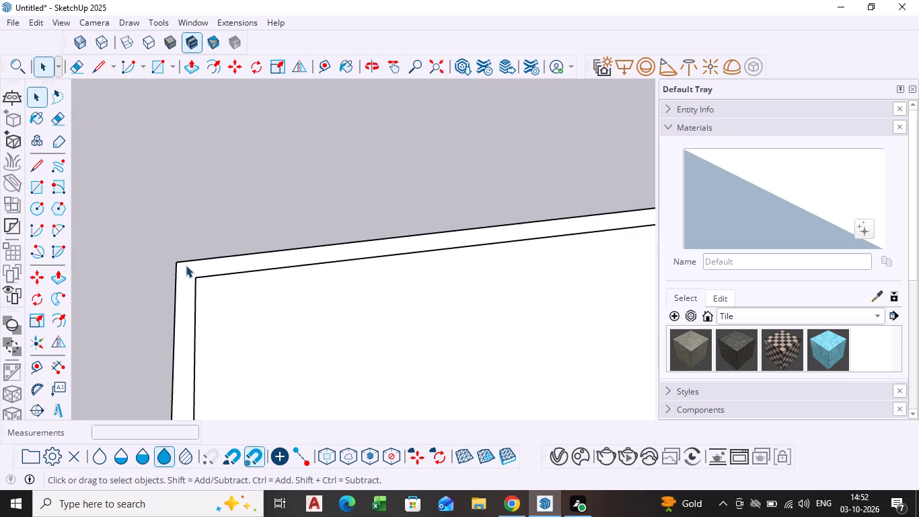
key(l)
click(197, 278)
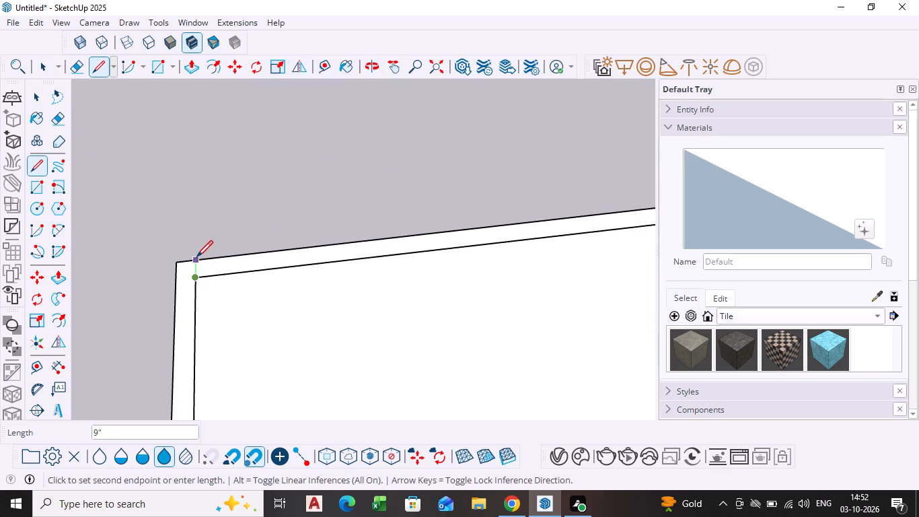
click(196, 258)
key(space)
Examine the divided border strip and the slab's edge at the corner along the red axis.
scroll(226, 243, down, 18)
scroll(305, 331, down, 4)
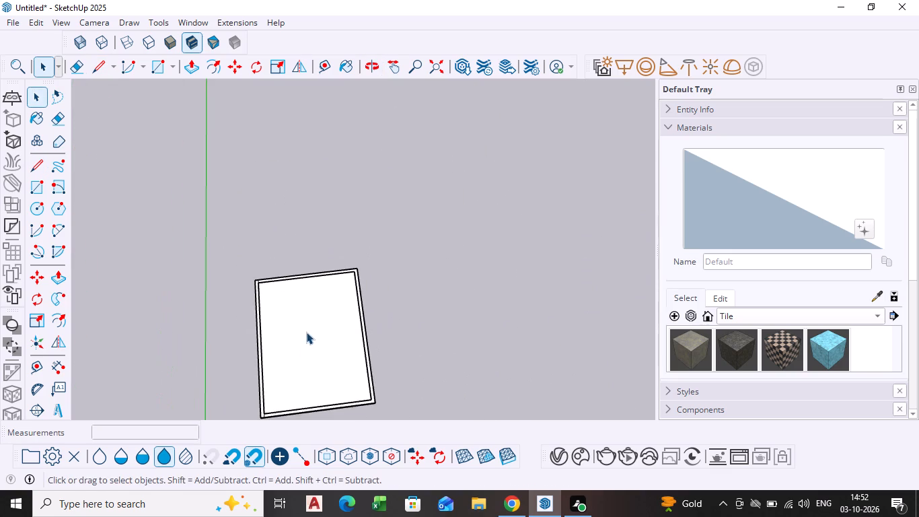
middle_drag(307, 333, 242, 269)
scroll(249, 282, up, 4)
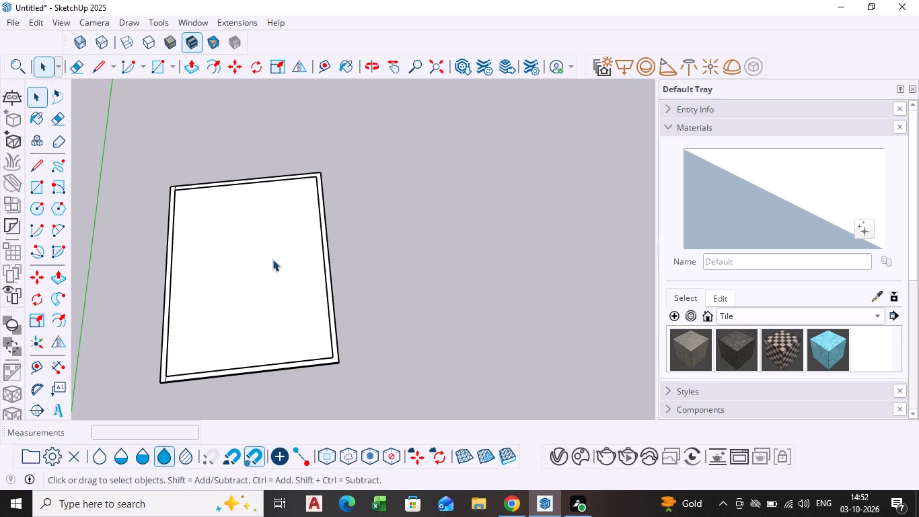
middle_drag(322, 306, 259, 285)
scroll(301, 289, up, 4)
scroll(320, 317, down, 1)
middle_drag(314, 316, 245, 280)
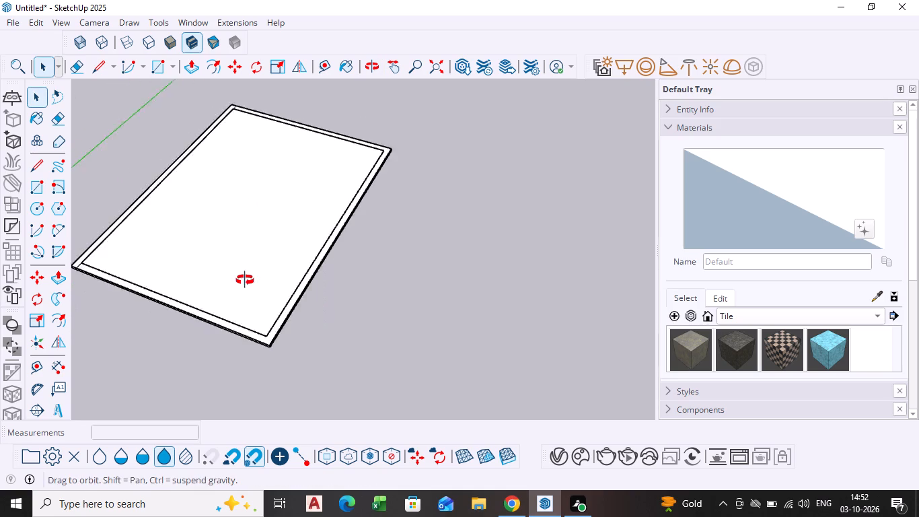
middle_drag(245, 280, 244, 287)
scroll(279, 320, up, 4)
middle_drag(259, 300, 207, 247)
scroll(243, 245, up, 7)
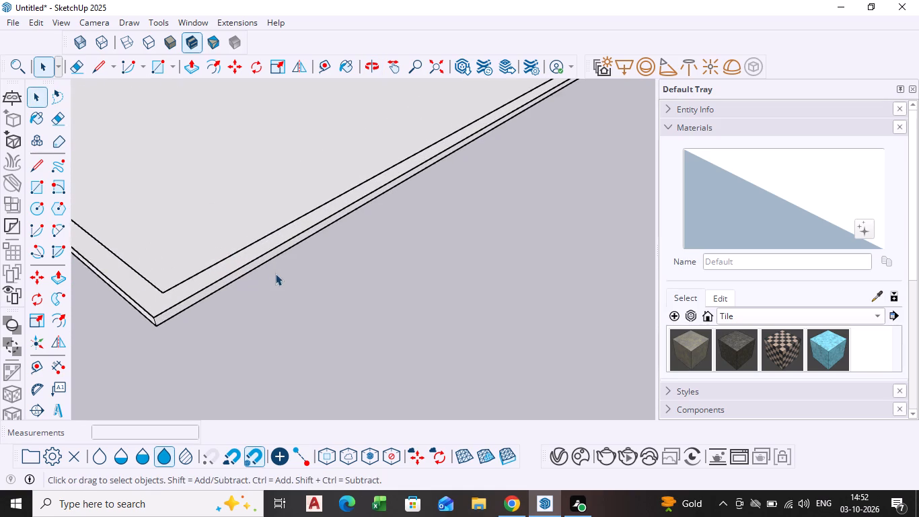
scroll(275, 273, up, 1)
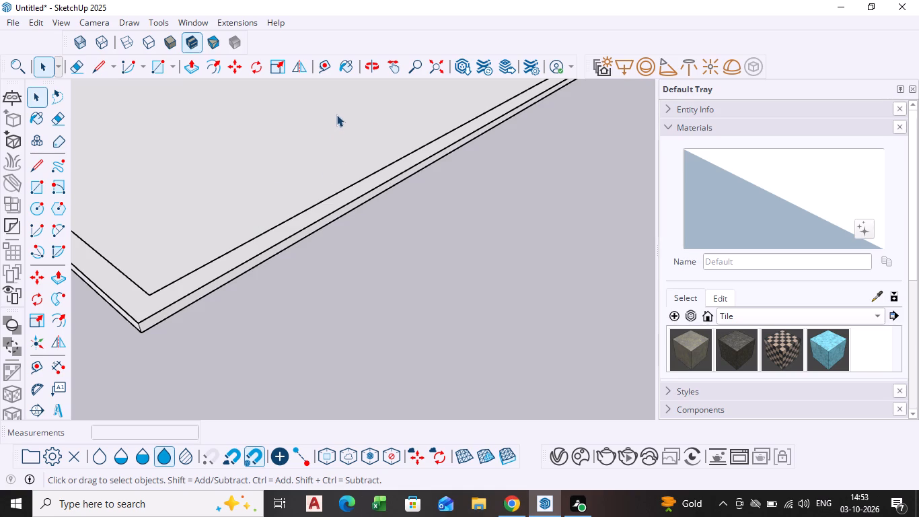
Open the slab group and push/pull its side face at the red-axis end outward by about 5' 5".
triple_click(290, 244)
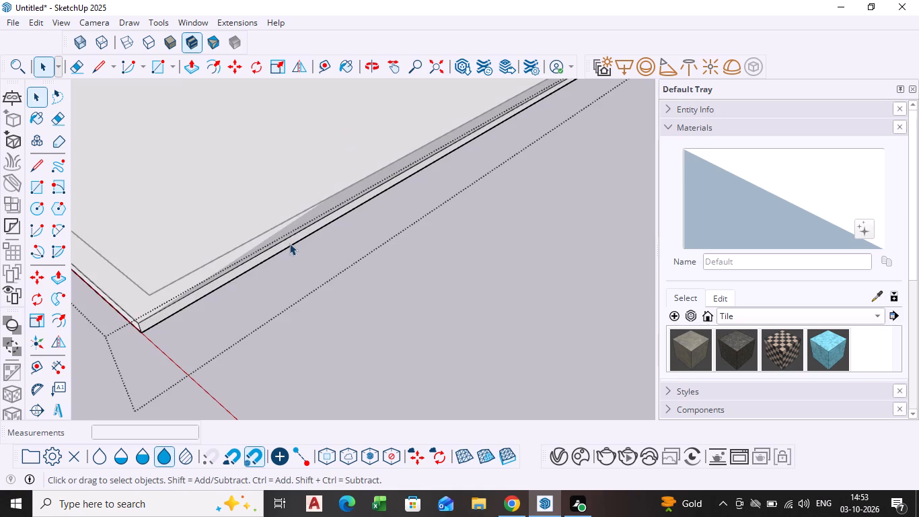
click(286, 240)
click(279, 234)
click(278, 234)
click(269, 249)
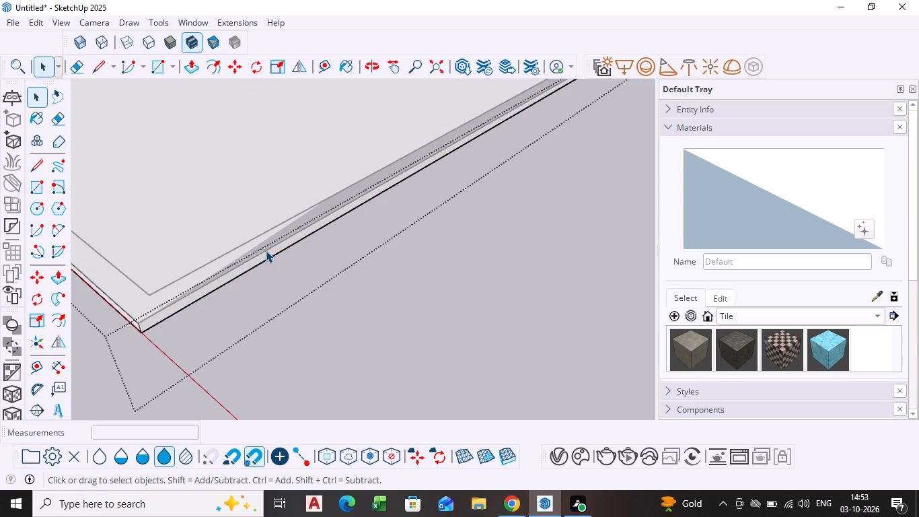
click(257, 254)
click(254, 261)
double_click(253, 260)
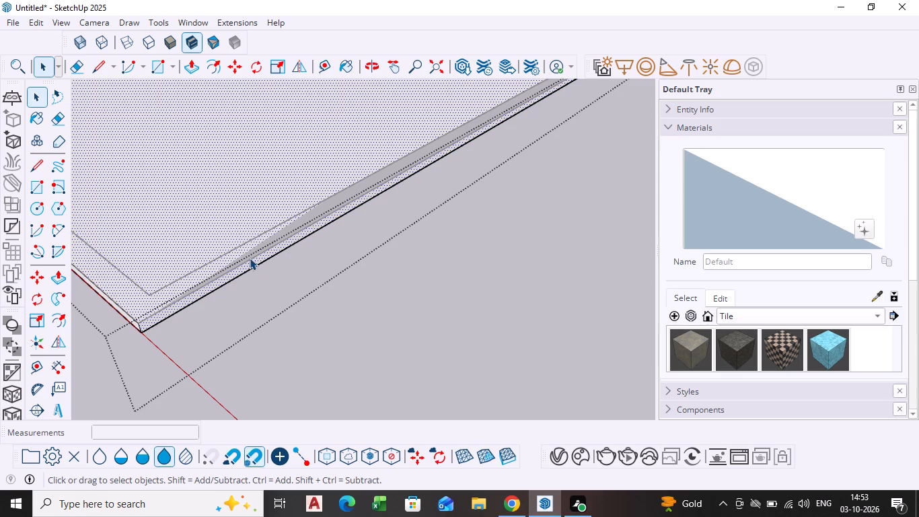
triple_click(194, 239)
scroll(211, 274, down, 2)
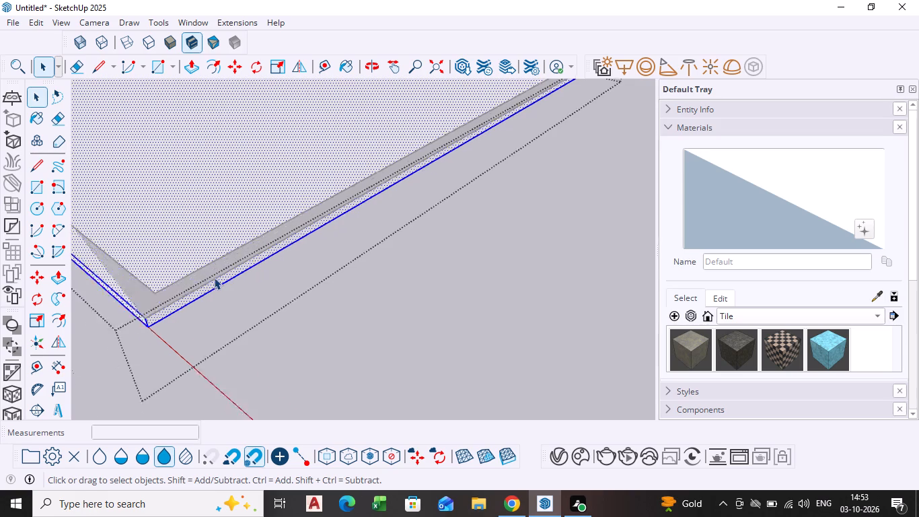
scroll(214, 277, down, 9)
scroll(229, 287, up, 14)
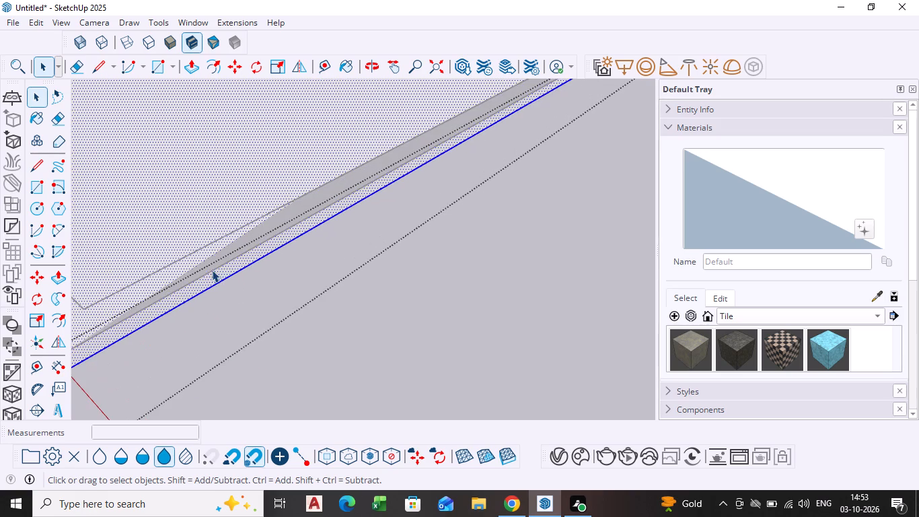
click(210, 283)
scroll(210, 281, down, 5)
key(p)
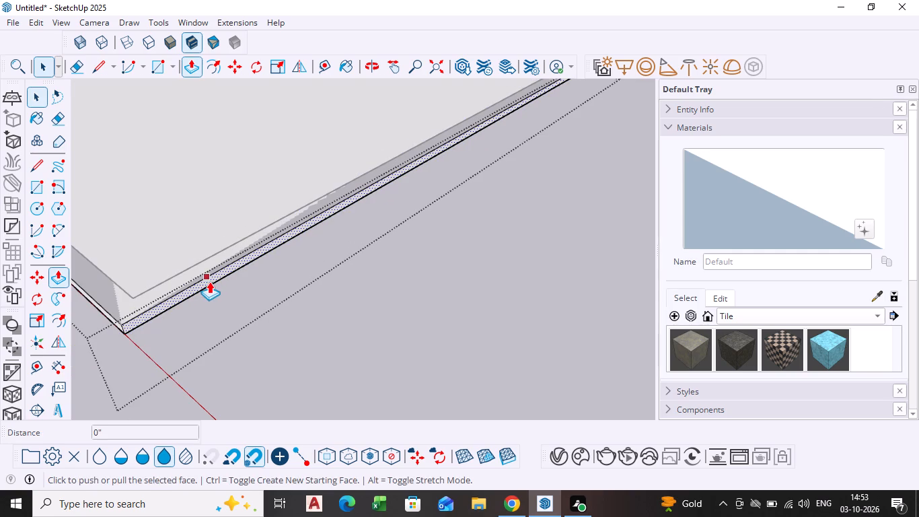
click(205, 276)
scroll(263, 311, down, 11)
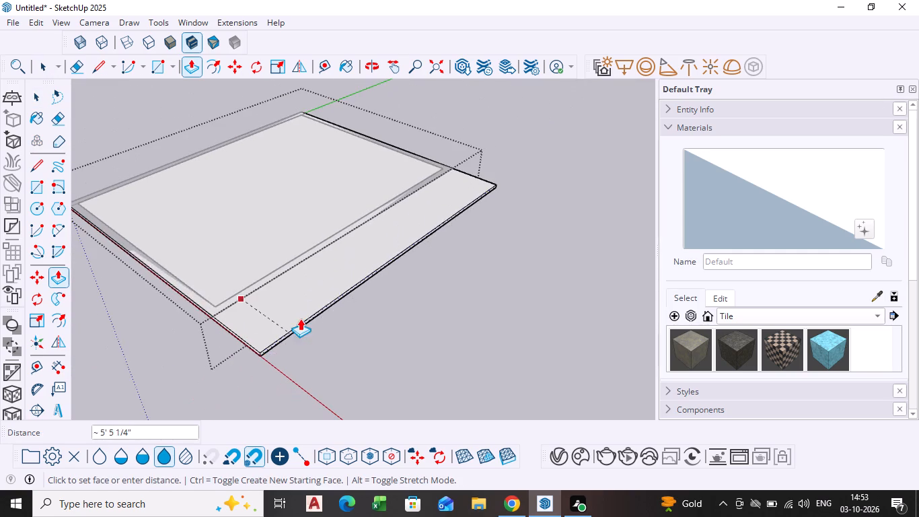
click(307, 326)
key(space)
scroll(509, 277, up, 3)
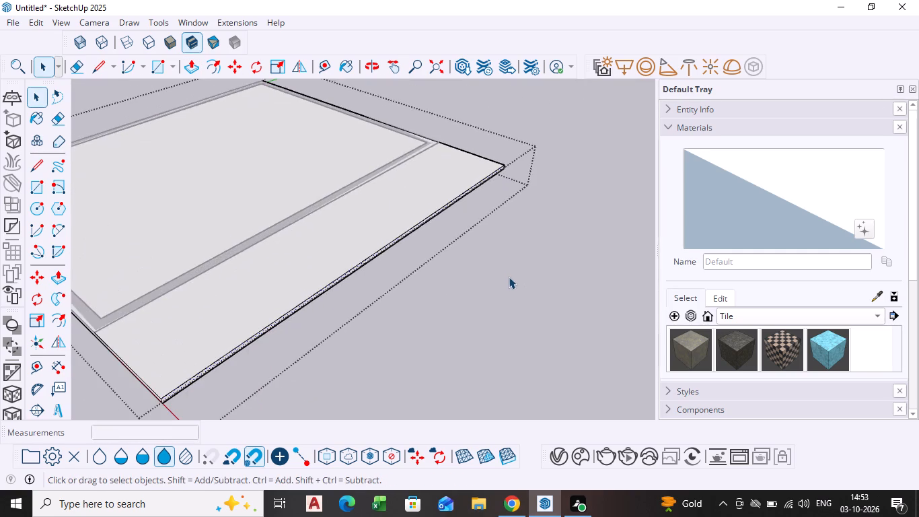
click(509, 277)
Delete the wall strip's outer edge that lies across the slab where the extension begins.
scroll(285, 244, down, 1)
middle_drag(284, 249, 410, 306)
scroll(371, 312, down, 4)
shift+middle_drag(362, 302, 353, 287)
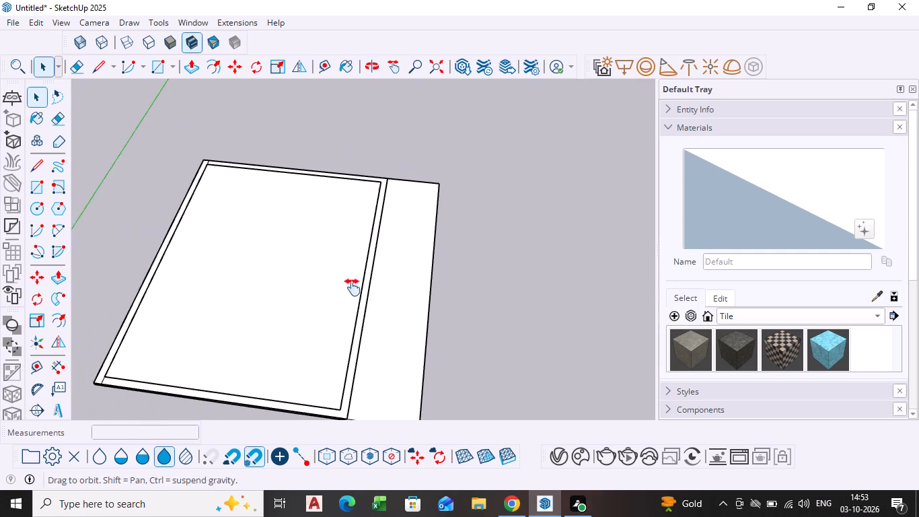
shift+middle_drag(353, 287, 346, 257)
click(342, 317)
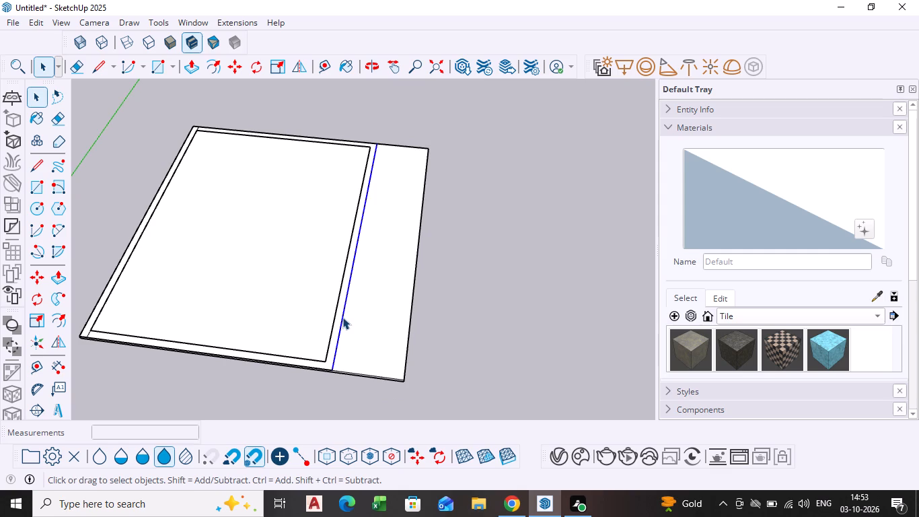
key(m)
click(342, 318)
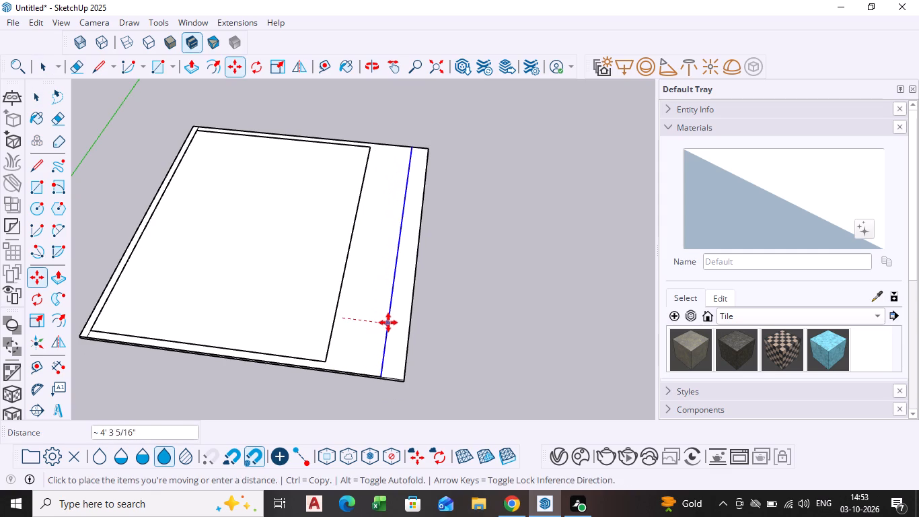
key(Escape)
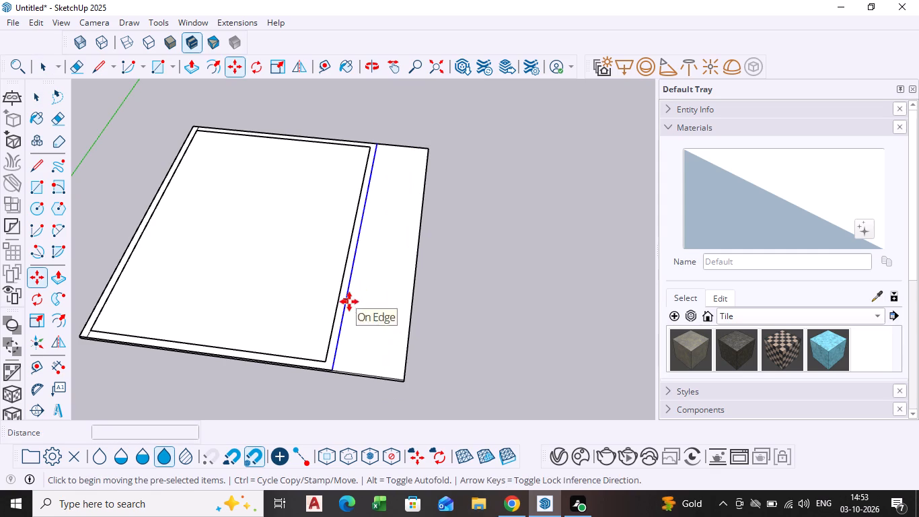
key(space)
key(Delete)
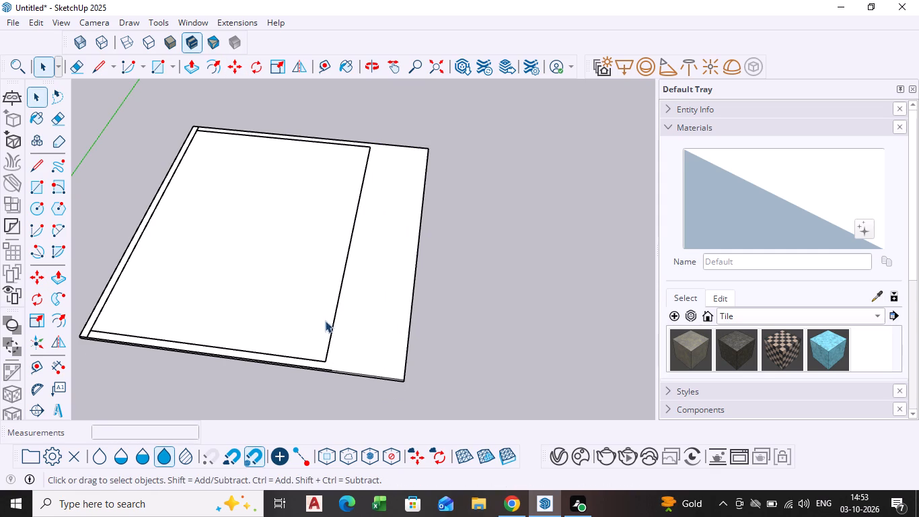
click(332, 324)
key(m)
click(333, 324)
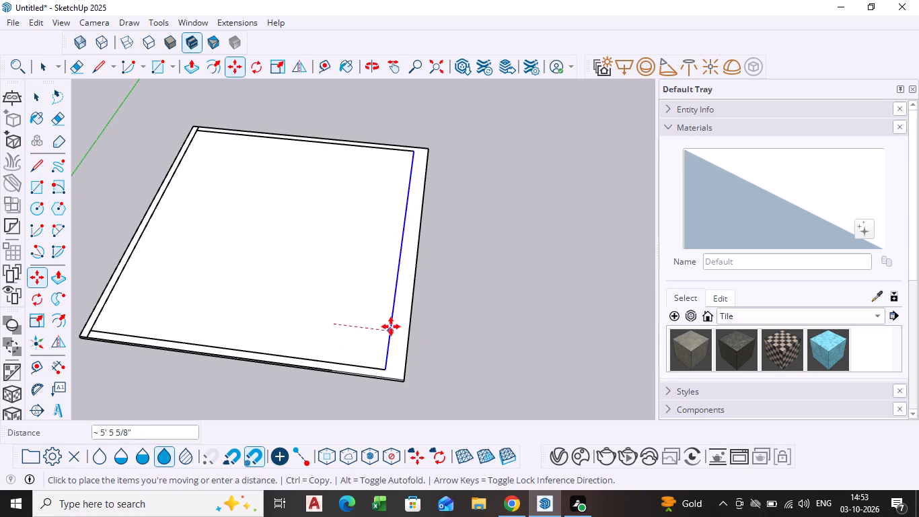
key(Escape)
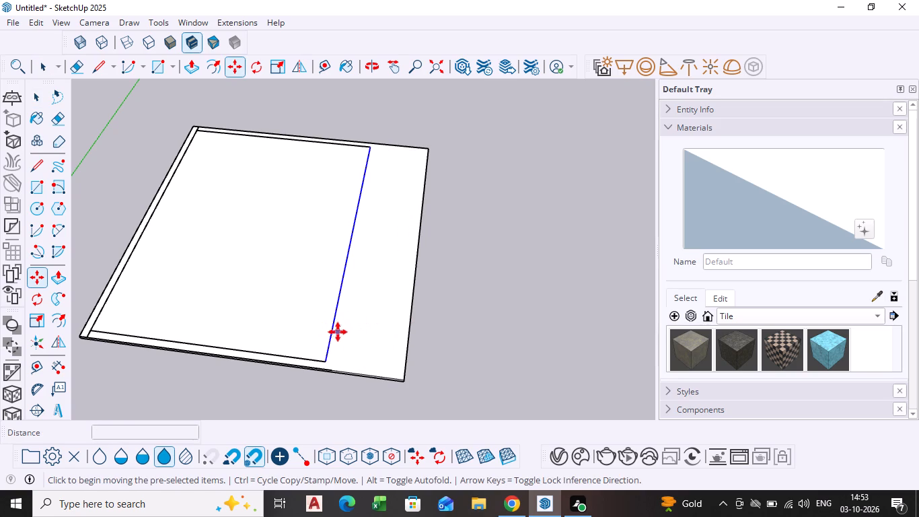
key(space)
Delete the inner wall edge beside the slab extension, leaving the outline open on that side.
click(330, 339)
click(330, 338)
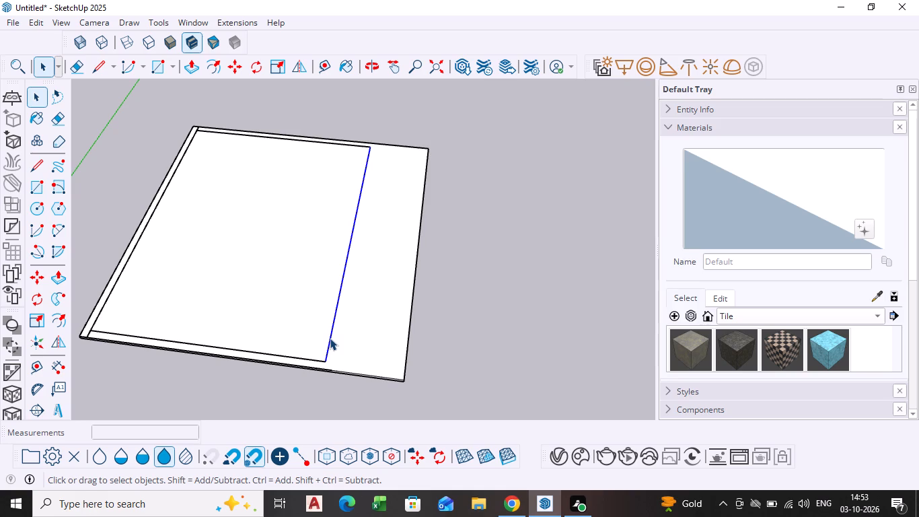
key(Delete)
Examine the open-ended wall outline on the lengthened slab from several sides.
middle_drag(253, 391, 277, 348)
scroll(190, 335, up, 6)
scroll(110, 327, down, 6)
middle_drag(114, 331, 173, 335)
scroll(143, 383, up, 9)
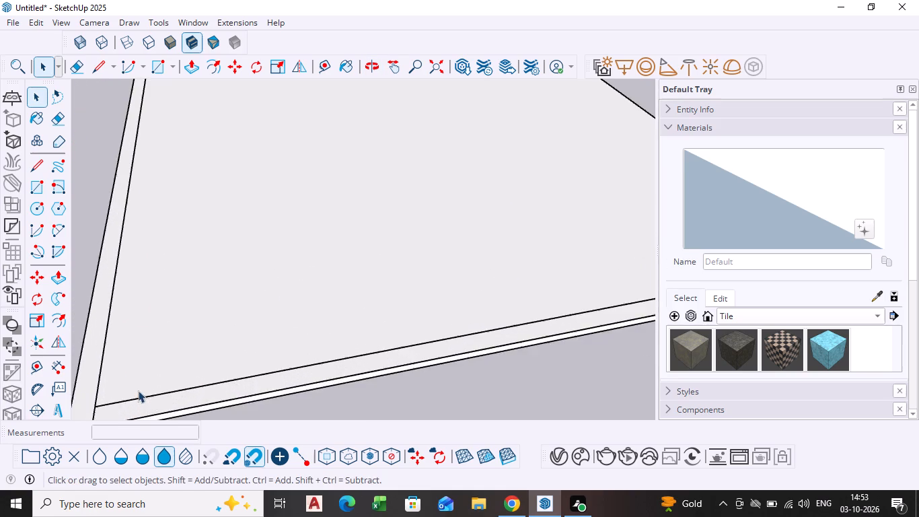
scroll(351, 331, down, 11)
scroll(502, 306, down, 6)
middle_drag(523, 300, 420, 296)
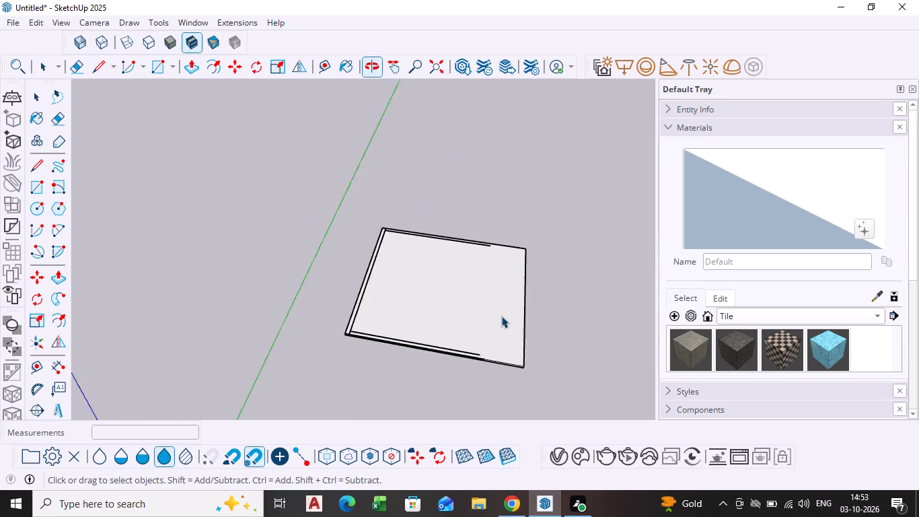
scroll(501, 316, up, 4)
click(534, 324)
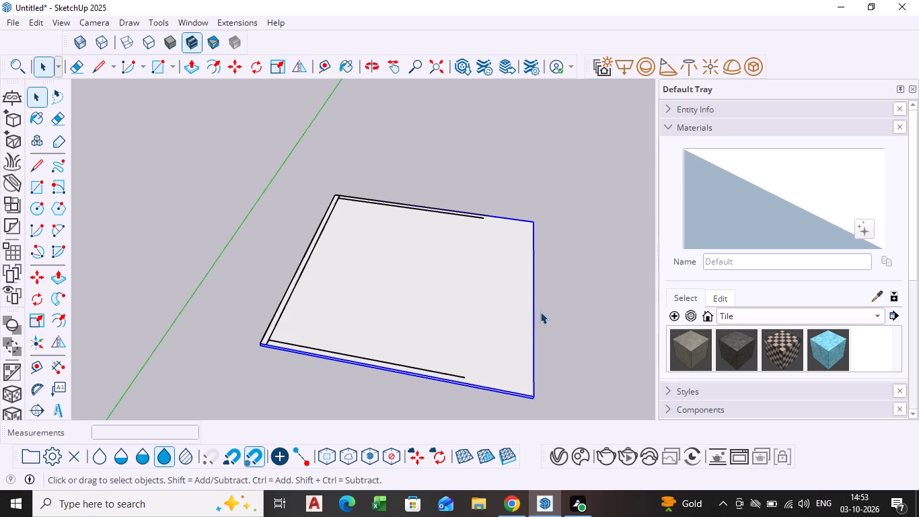
key(space)
middle_drag(484, 226, 314, 239)
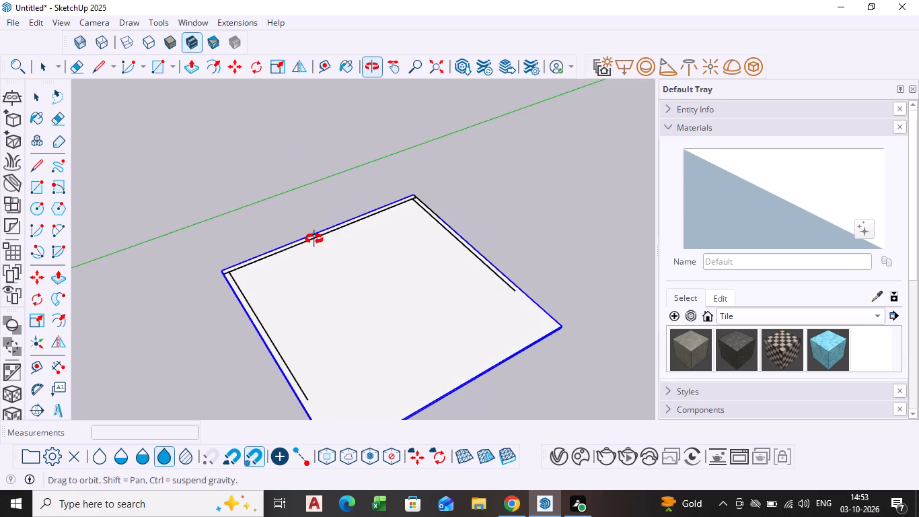
middle_drag(314, 239, 316, 239)
scroll(330, 387, down, 2)
middle_drag(336, 386, 494, 266)
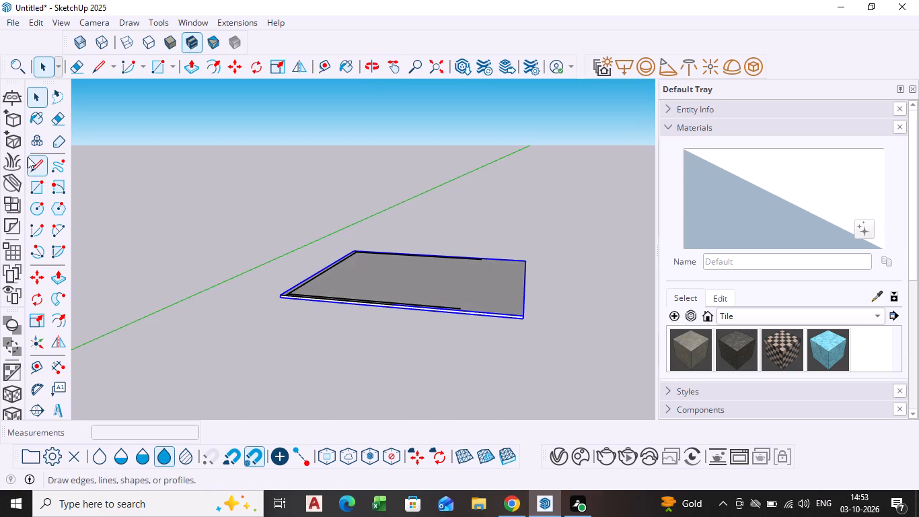
Draw a line about 7' 3" long along the red axis, extending one open inner wall line to the slab's far edge.
click(29, 166)
middle_drag(521, 331, 509, 401)
scroll(510, 394, up, 7)
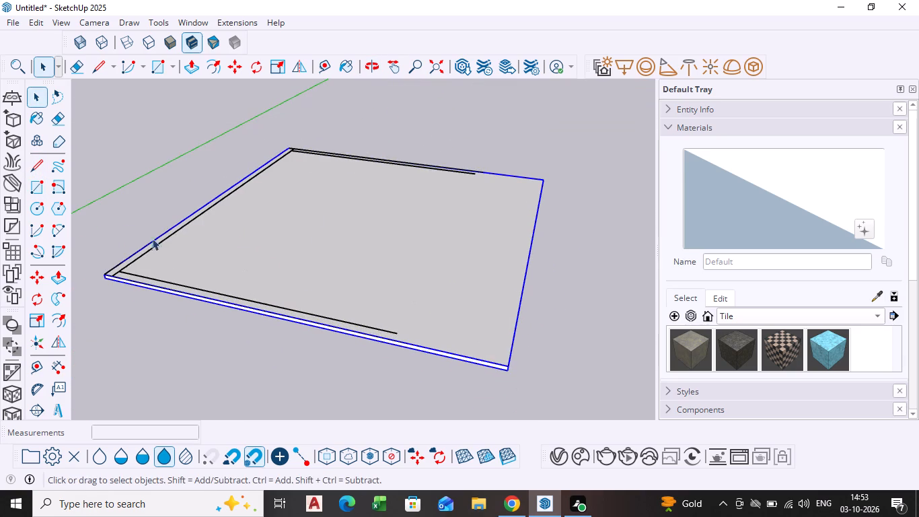
click(40, 165)
scroll(511, 357, up, 3)
middle_drag(513, 357, 509, 394)
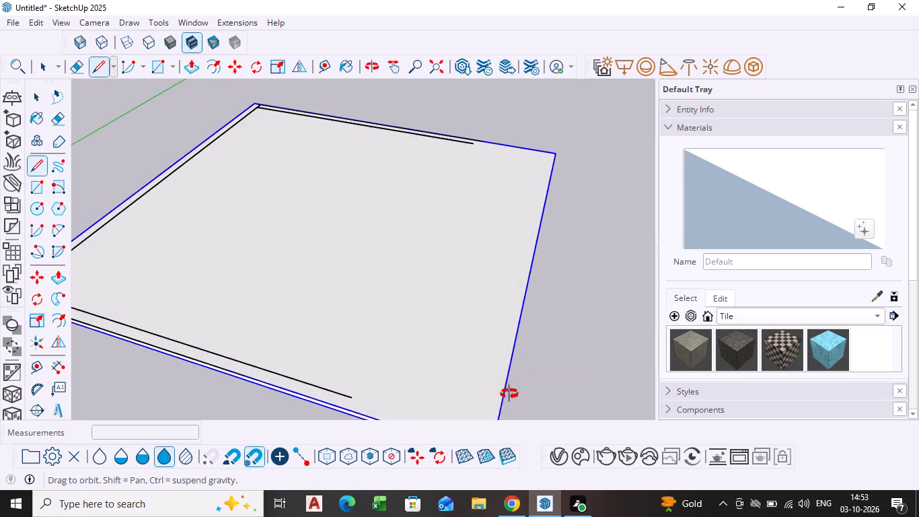
middle_drag(509, 394, 508, 394)
scroll(501, 377, down, 2)
shift+middle_drag(500, 377, 459, 203)
middle_drag(431, 217, 472, 332)
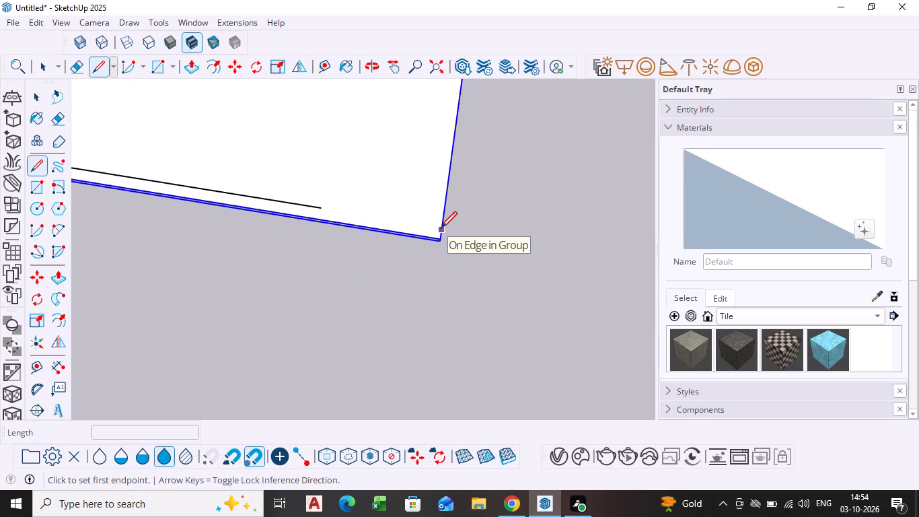
key(space)
click(482, 211)
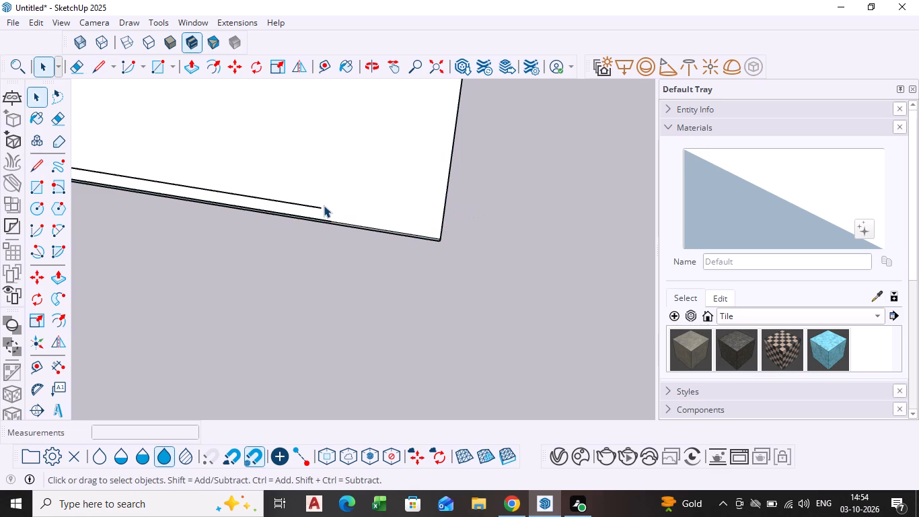
key(l)
click(320, 205)
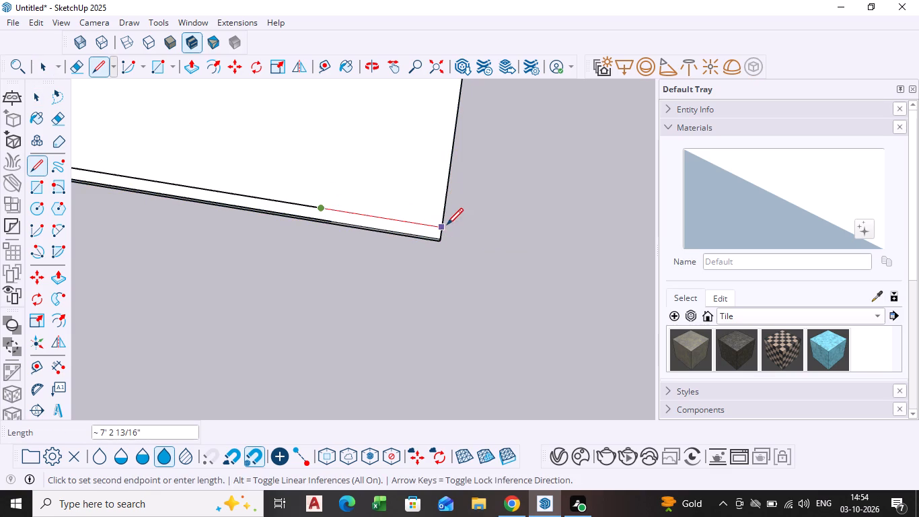
click(445, 226)
key(space)
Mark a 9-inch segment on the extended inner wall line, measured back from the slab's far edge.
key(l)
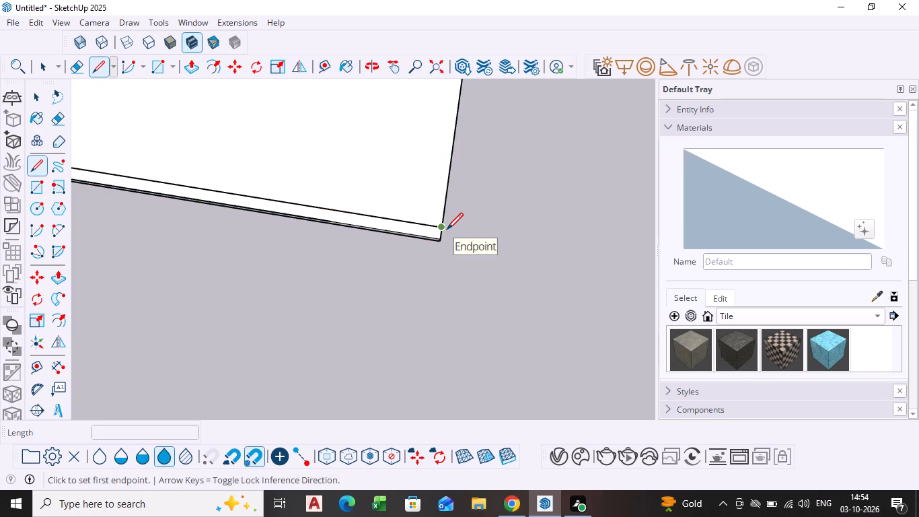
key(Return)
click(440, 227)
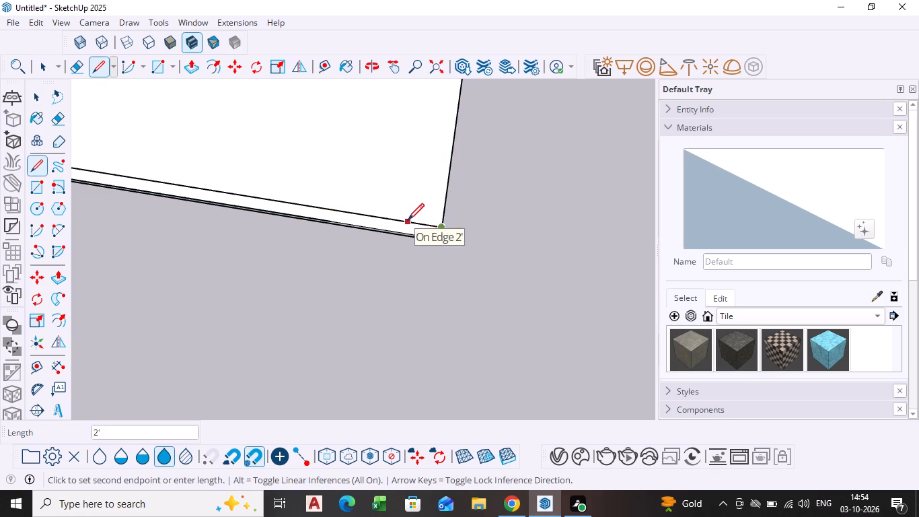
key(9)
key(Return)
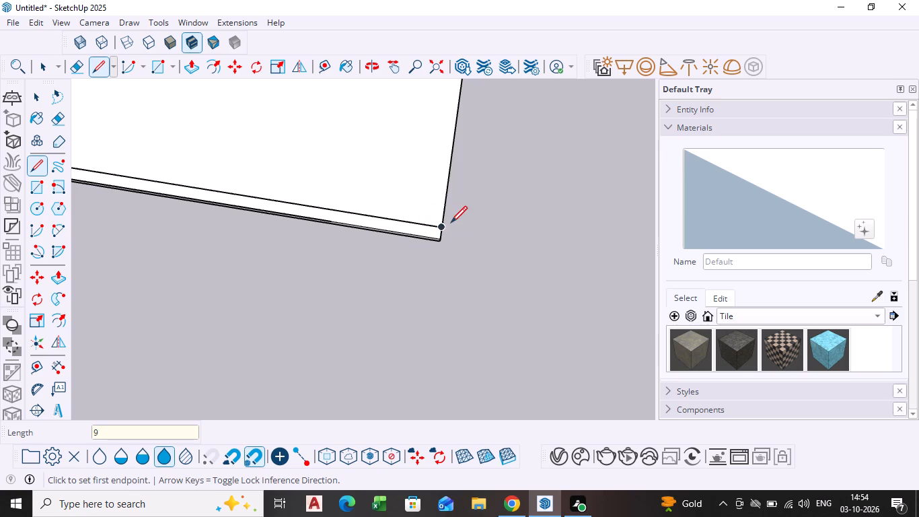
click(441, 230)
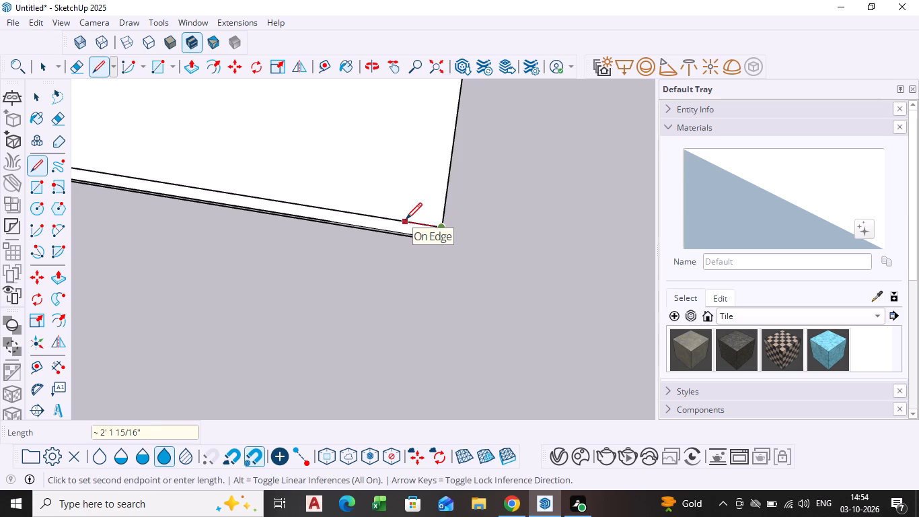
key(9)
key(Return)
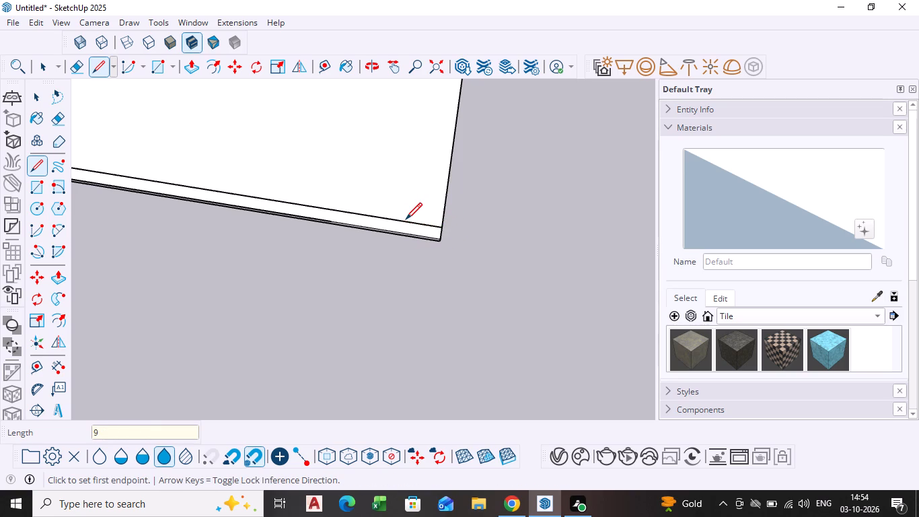
Draw a short line inward from the extended inner wall line near the slab's far corner, parallel to the slab's end edge.
click(411, 221)
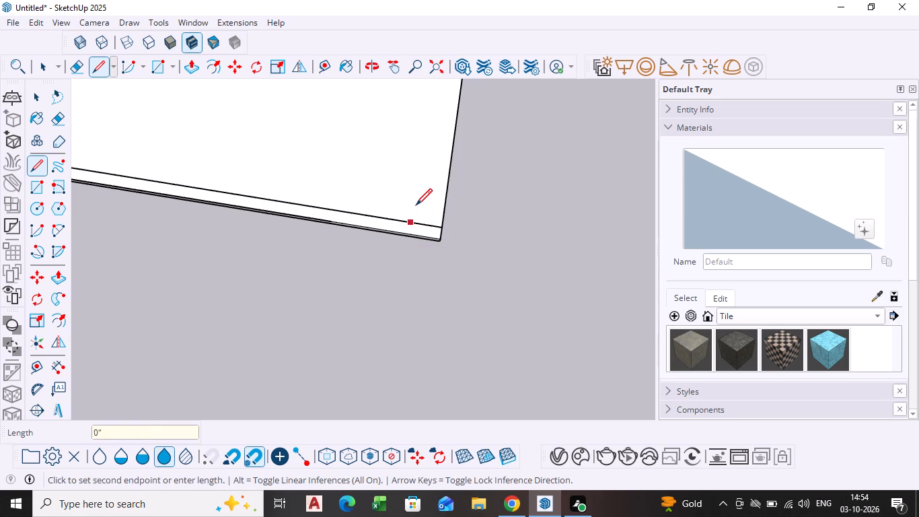
click(418, 199)
key(space)
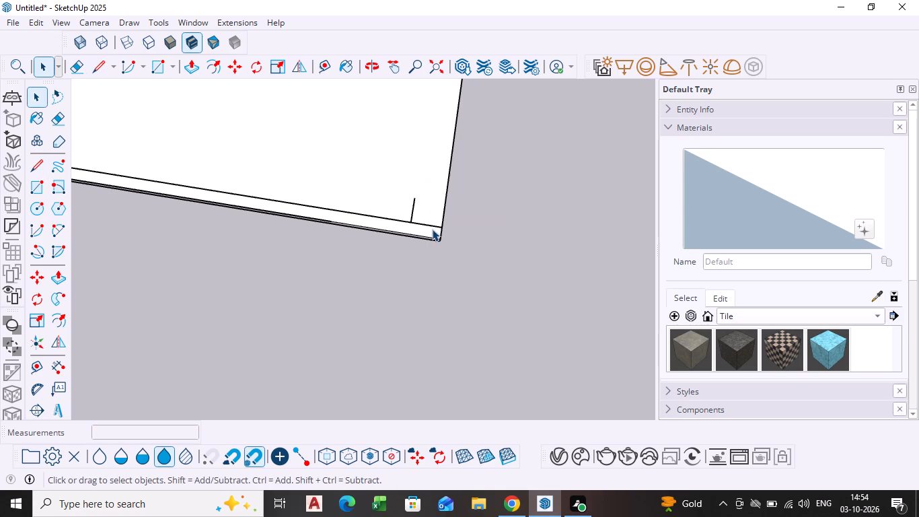
Delete the leftover inner wall line pieces between the short line and the slab's far edge.
click(426, 223)
key(Delete)
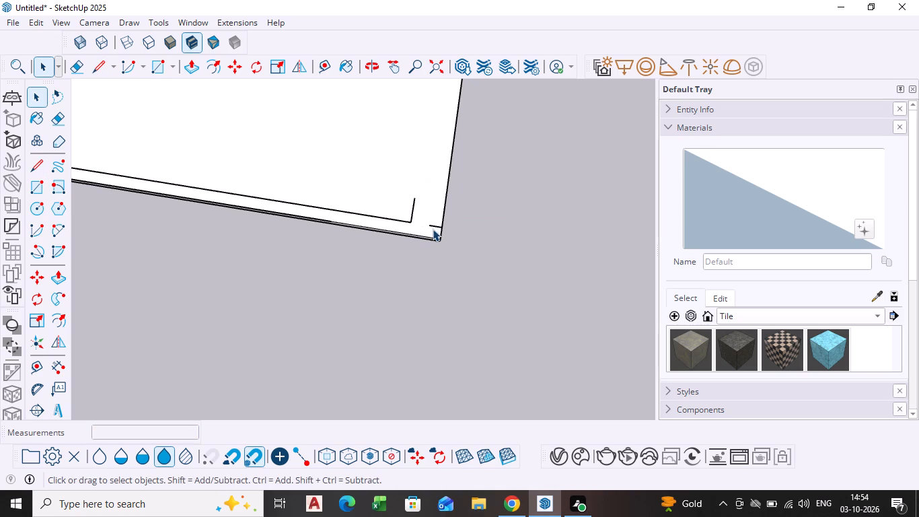
click(435, 224)
key(Delete)
scroll(446, 229, down, 11)
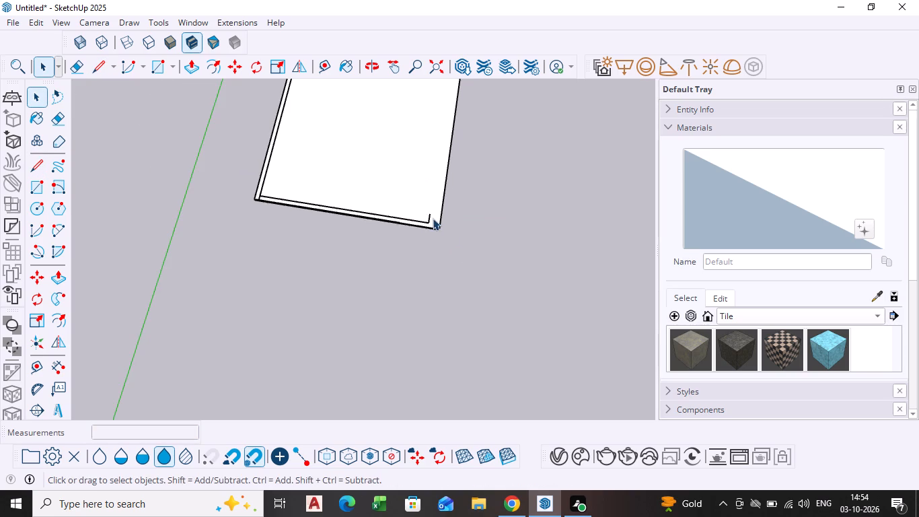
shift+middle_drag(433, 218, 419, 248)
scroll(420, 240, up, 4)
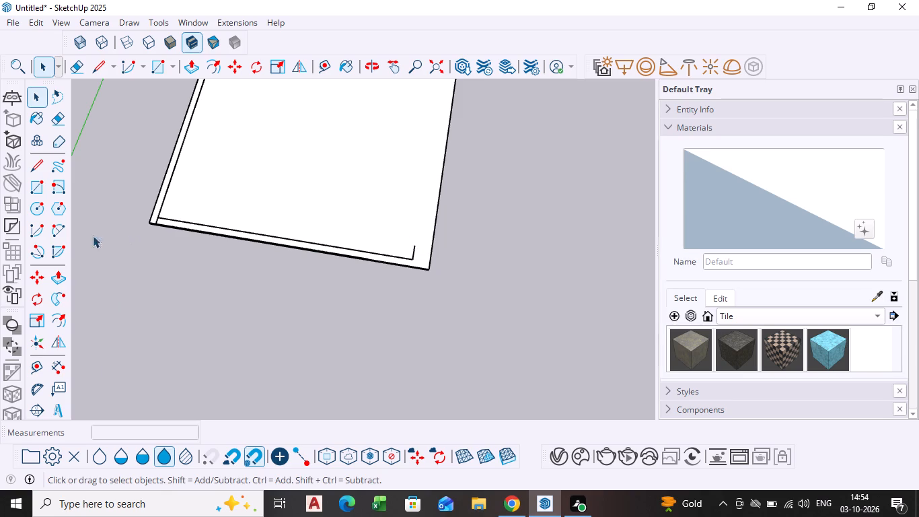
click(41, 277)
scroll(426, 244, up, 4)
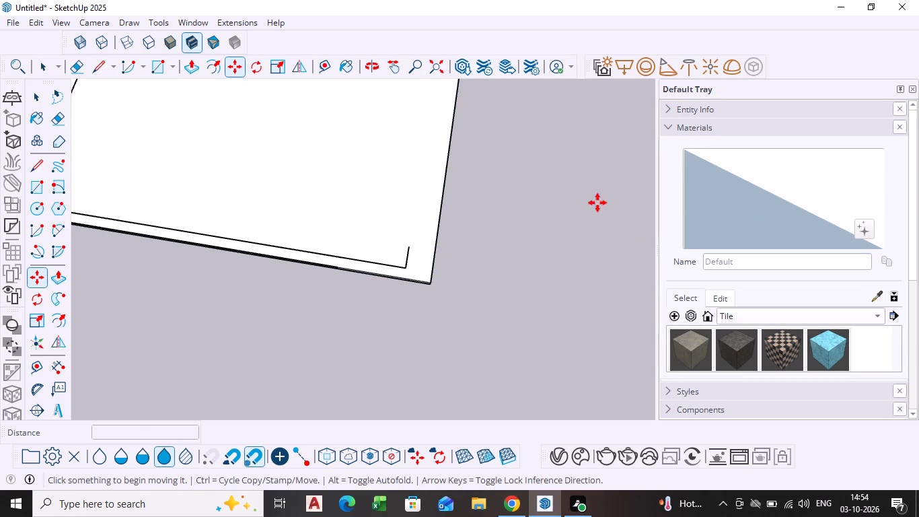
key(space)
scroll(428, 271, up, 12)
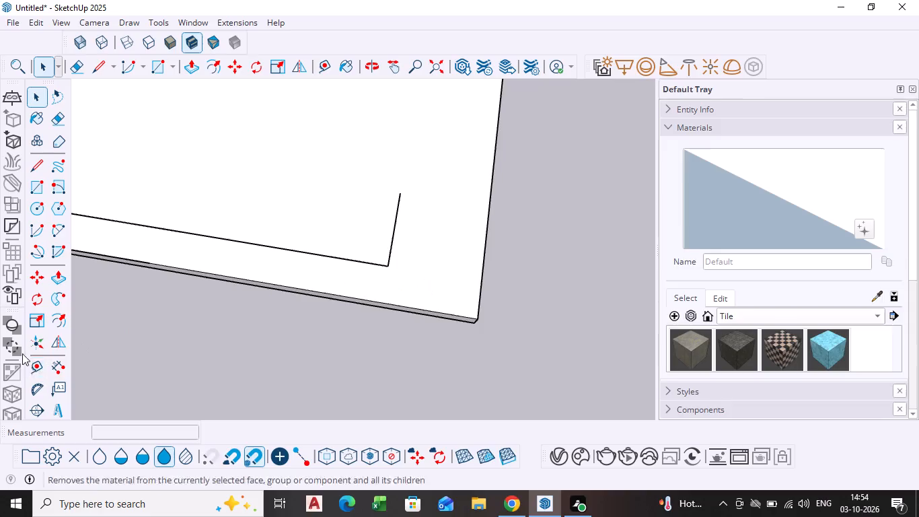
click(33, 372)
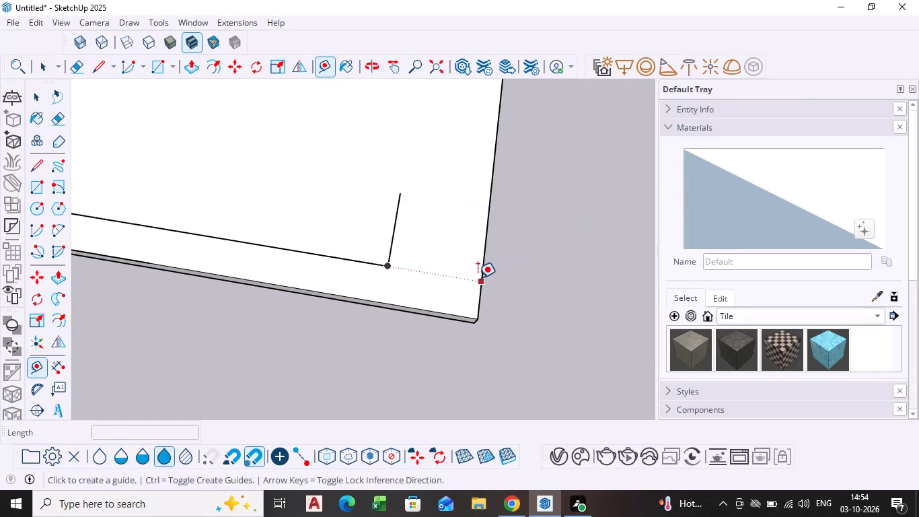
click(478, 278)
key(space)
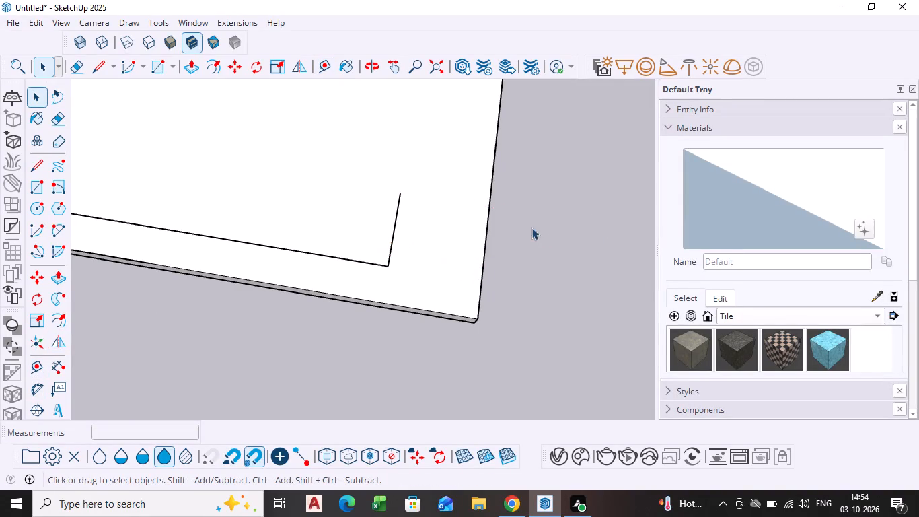
Place a guide line 9 inches in from the slab's end edge, parallel to that edge.
click(36, 368)
click(490, 232)
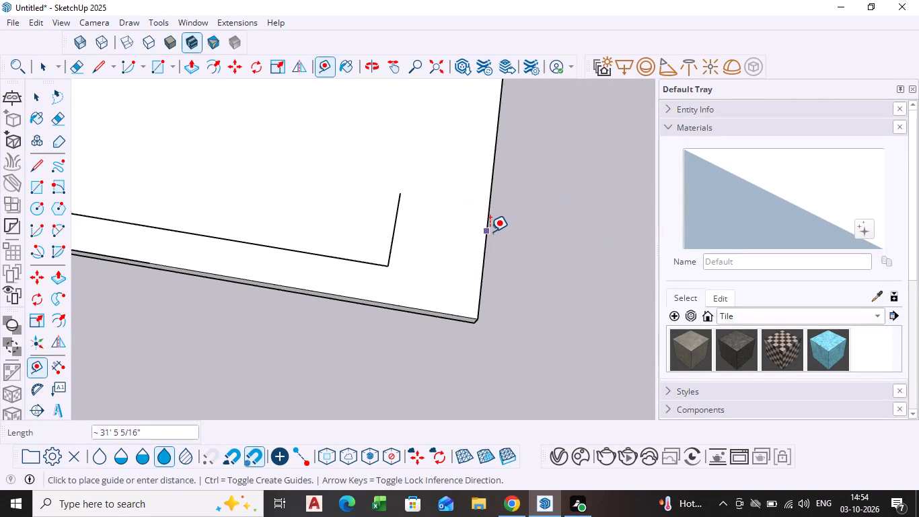
key(9)
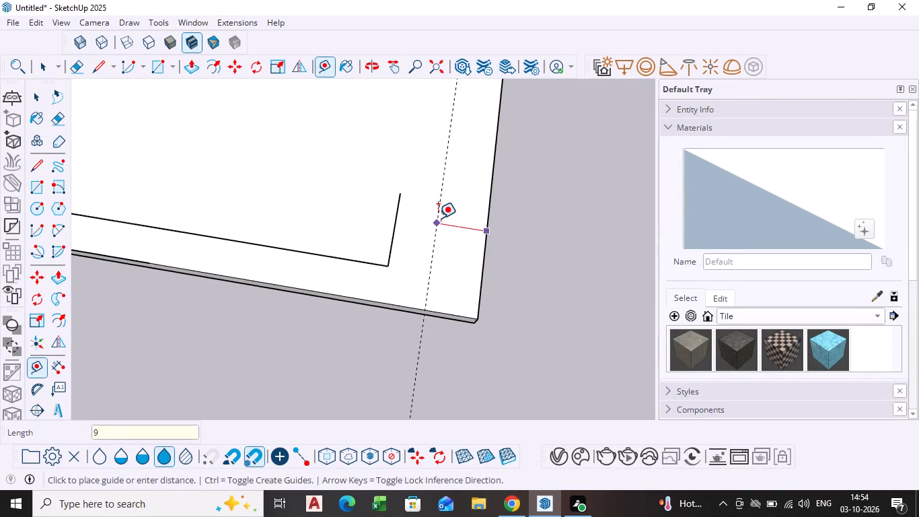
key(Return)
key(space)
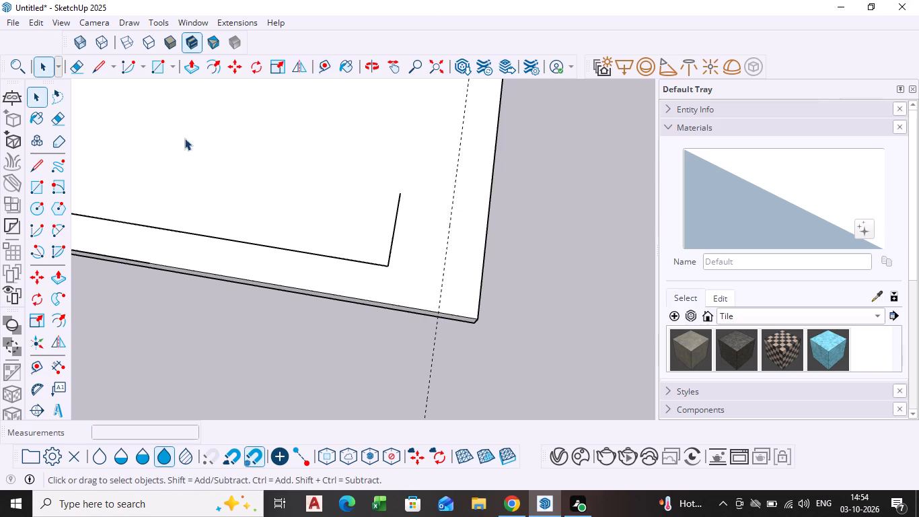
Extend the inner wall line from the foot of the short stub line to the 9-inch guide.
scroll(437, 249, down, 4)
key(l)
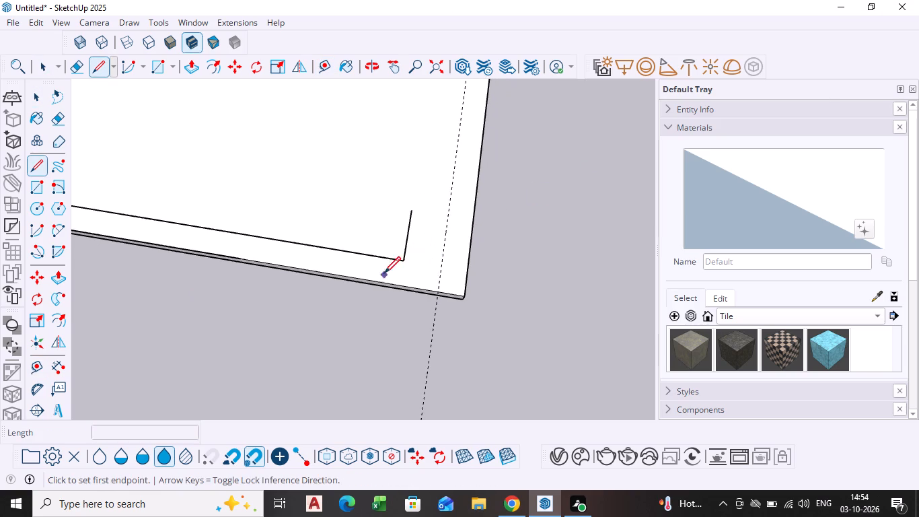
click(401, 261)
click(441, 266)
key(space)
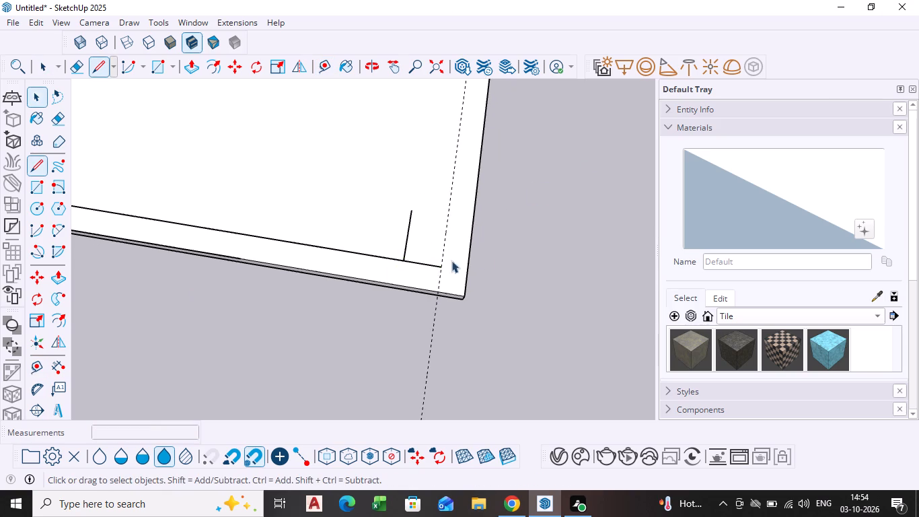
Draw the end wall's inner line about 29' 10" long, following the guide from the extended line's end to the slab's opposite corner.
scroll(494, 245, down, 8)
shift+middle_drag(491, 261, 422, 363)
scroll(428, 269, down, 7)
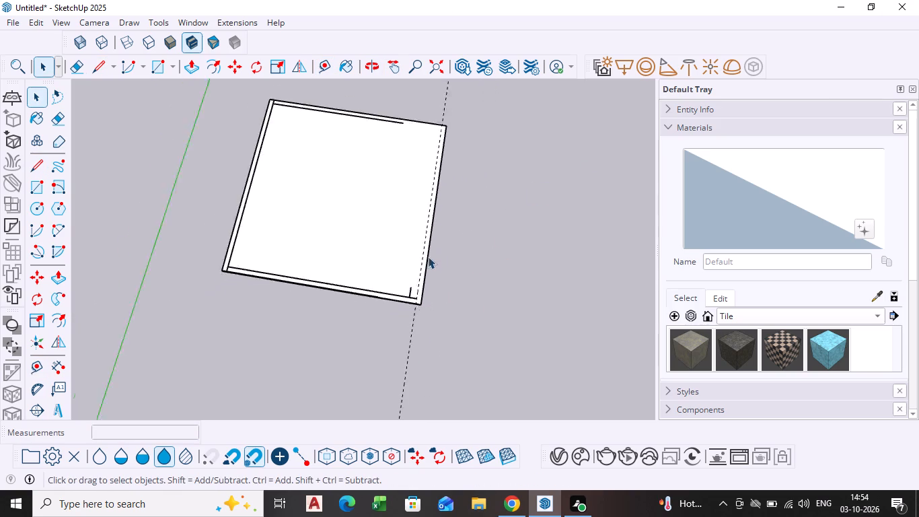
scroll(428, 256, down, 5)
shift+middle_drag(423, 243, 399, 294)
scroll(381, 349, up, 4)
key(l)
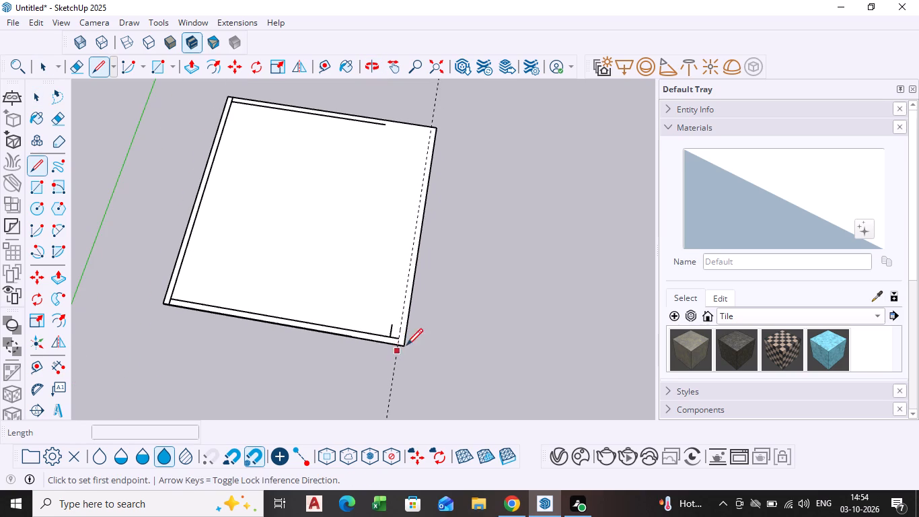
scroll(404, 334, up, 9)
click(394, 345)
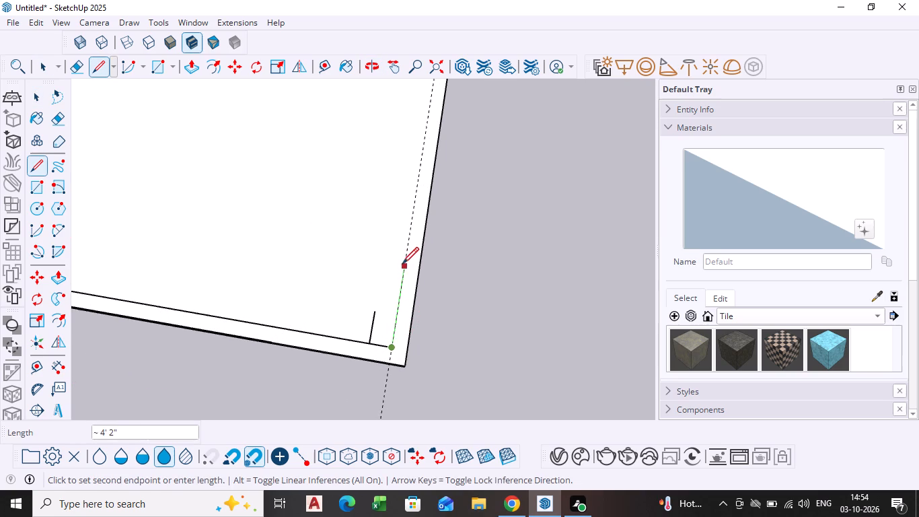
scroll(408, 256, down, 8)
middle_drag(407, 238, 328, 406)
scroll(364, 215, up, 2)
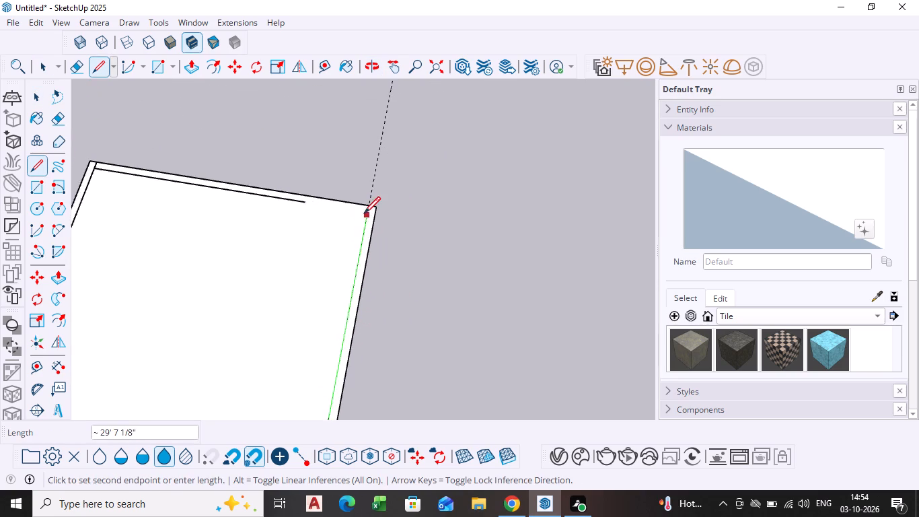
scroll(364, 215, up, 2)
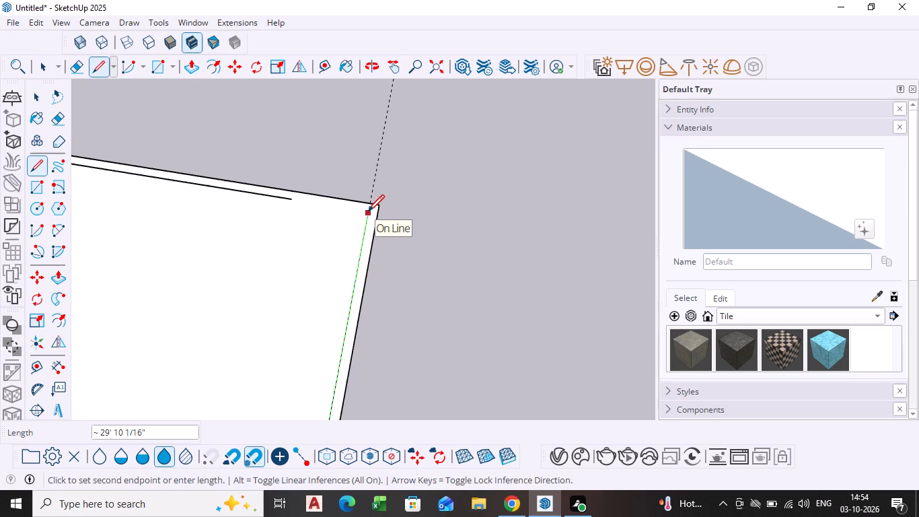
click(368, 213)
key(space)
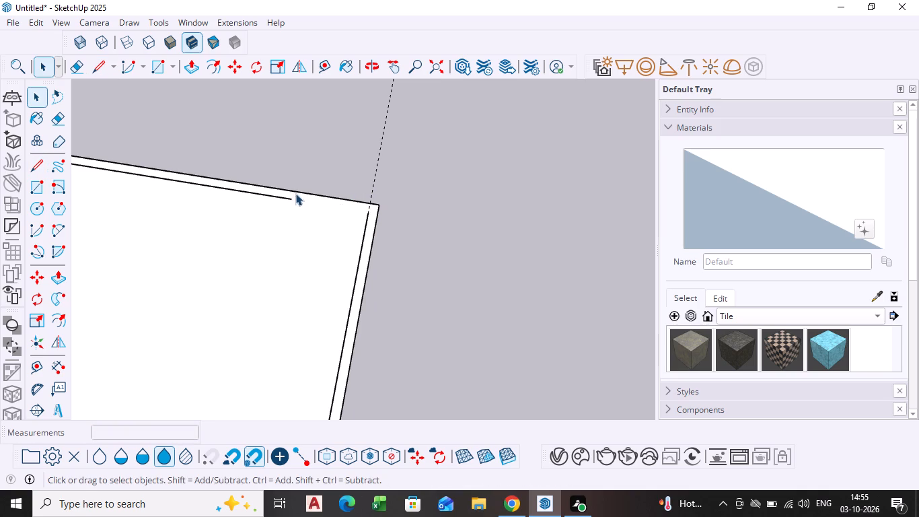
Extend the opposite open inner wall line along the red axis, past the guide and beyond the slab's end edge.
key(l)
click(294, 200)
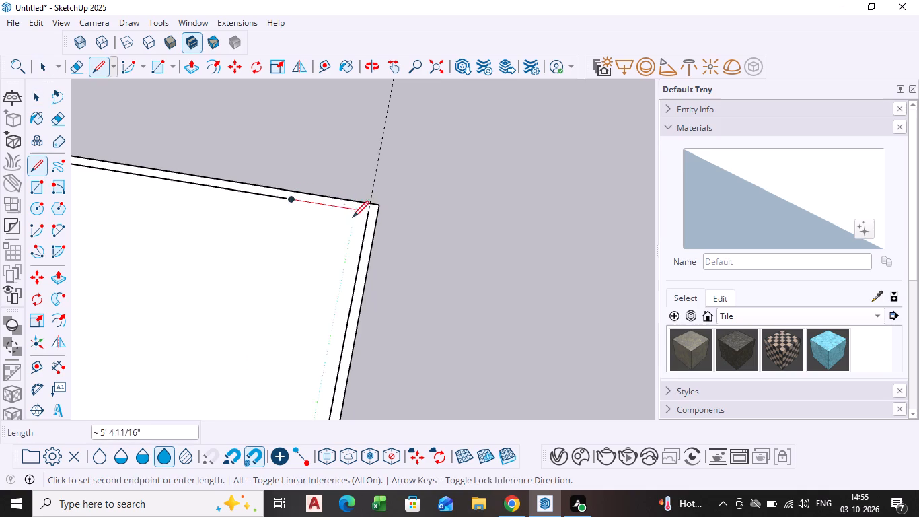
scroll(376, 214, up, 4)
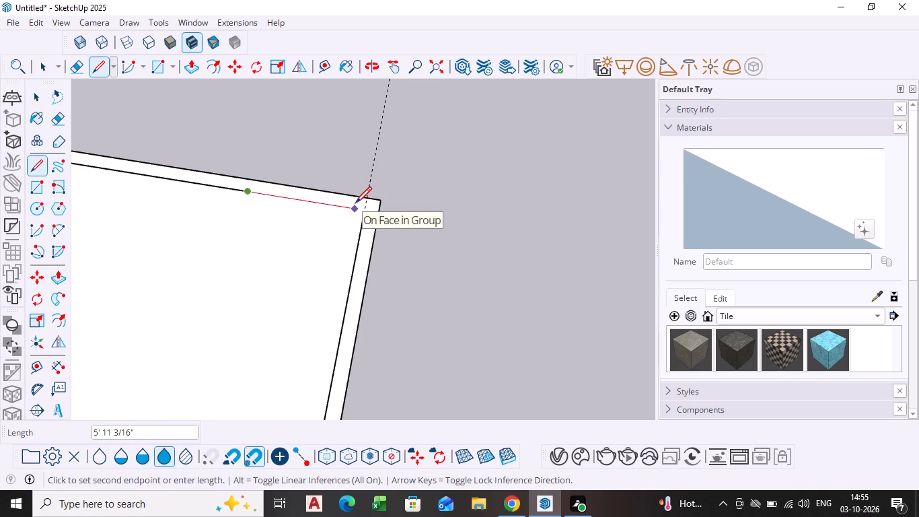
click(421, 215)
key(space)
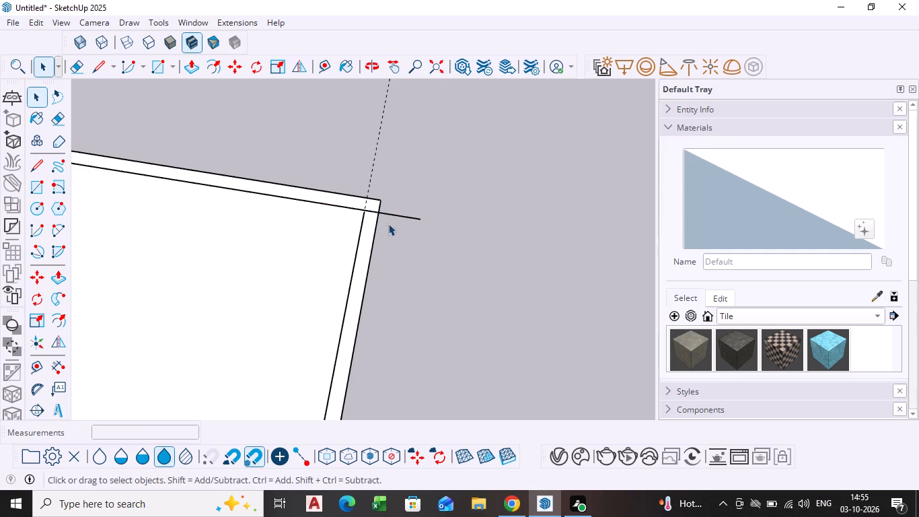
Close the gap of about 1 1/4" between the end wall's inner line and the extended inner wall line.
scroll(358, 219, up, 18)
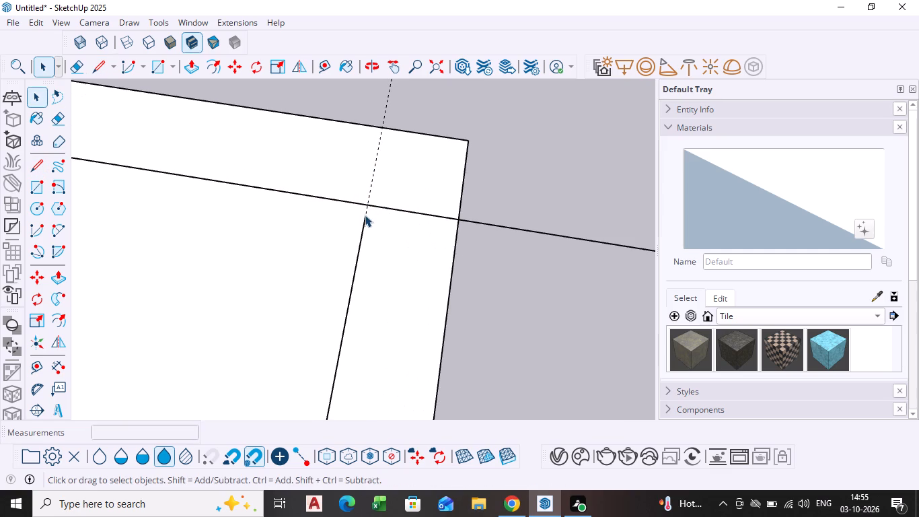
key(l)
click(365, 216)
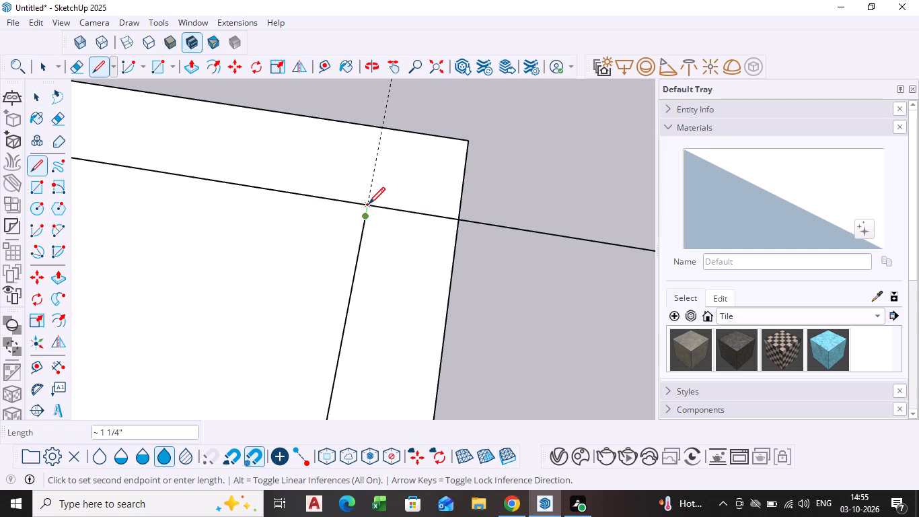
click(369, 205)
key(space)
Delete the part of the extended inner wall line that overshoots the new inner corner.
click(407, 211)
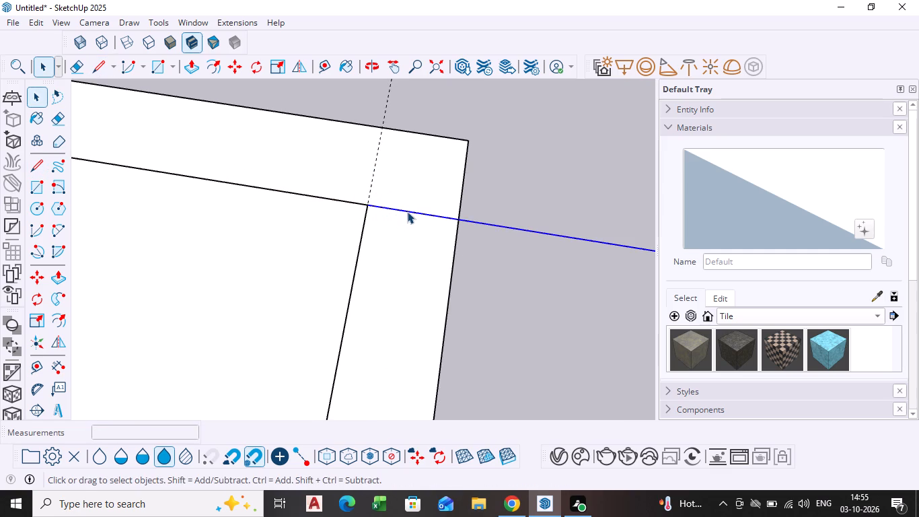
key(Delete)
Delete the leftover short stub line inside the room near the other end wall corner.
scroll(400, 207, down, 5)
scroll(361, 253, down, 10)
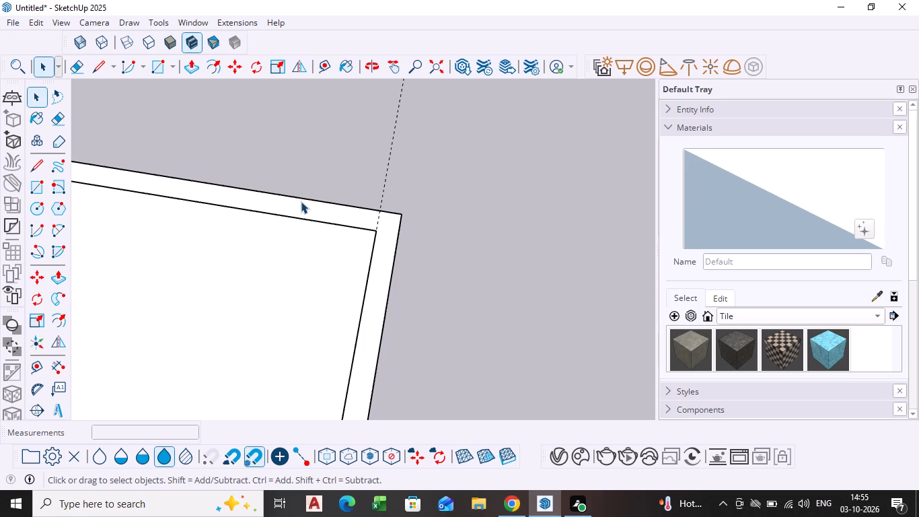
scroll(184, 238, down, 8)
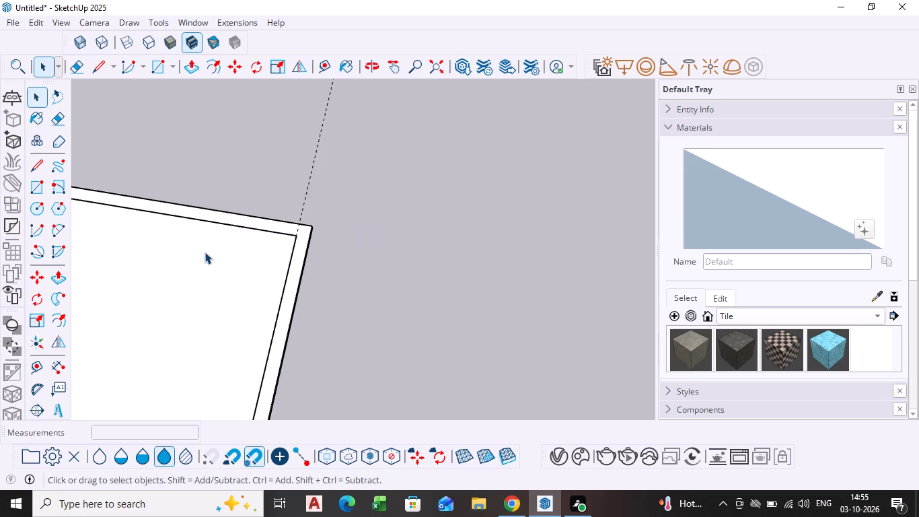
scroll(205, 252, down, 11)
shift+middle_drag(194, 273, 342, 172)
shift+scroll(299, 267, down, 1)
scroll(343, 282, up, 5)
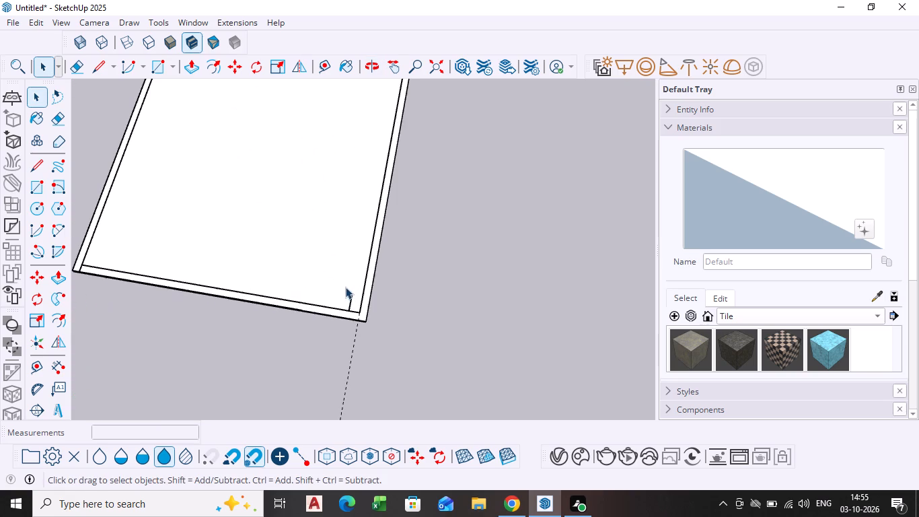
click(351, 303)
key(Delete)
Delete the short line crossing the wall strip at the slab corner away from the guide, nearest the green axis.
scroll(355, 319, up, 15)
scroll(344, 314, down, 12)
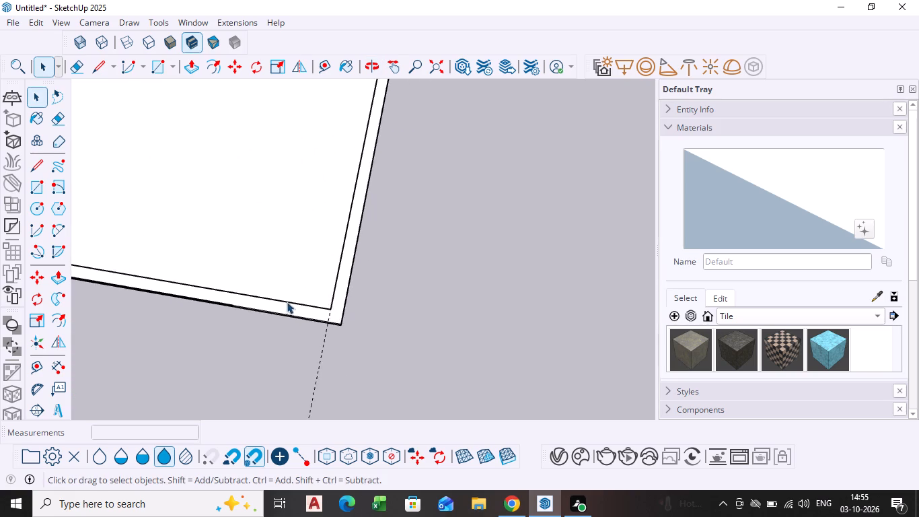
scroll(287, 302, down, 8)
shift+middle_drag(267, 303, 322, 330)
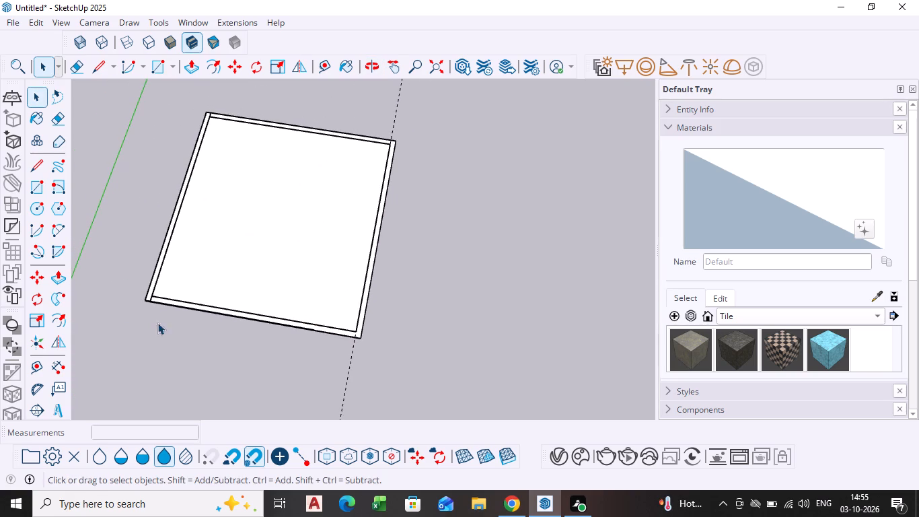
scroll(196, 127, up, 13)
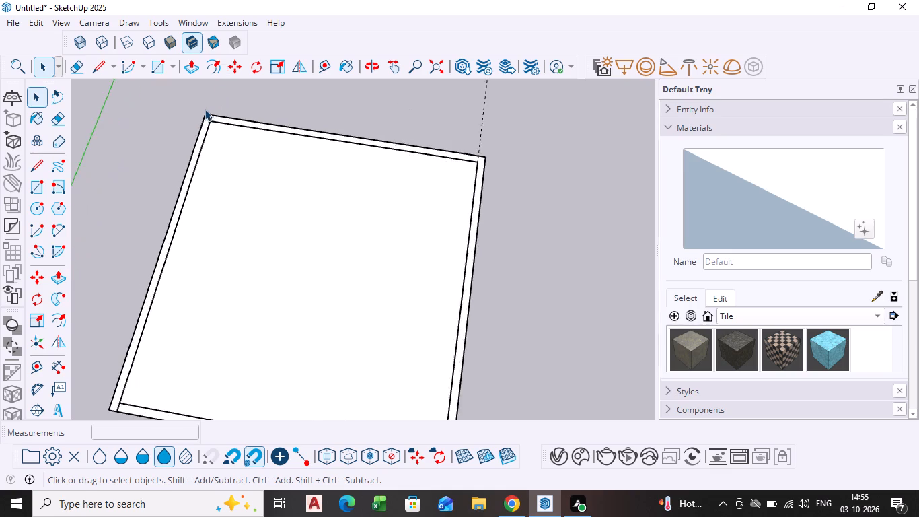
scroll(205, 109, up, 10)
click(215, 123)
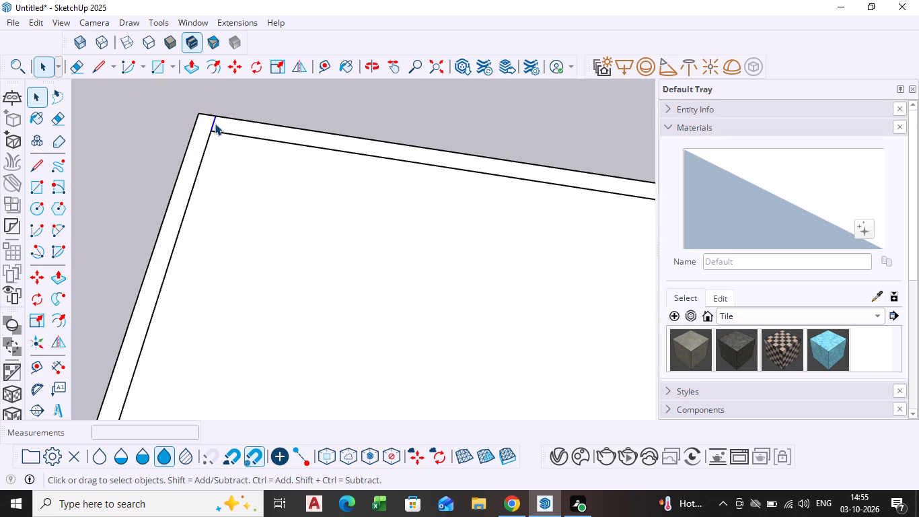
key(Delete)
Draw a short line from the inner corner at the end wall across the wall strip to the slab's end edge, along the red axis.
key(Home)
scroll(205, 172, down, 16)
shift+middle_drag(216, 229, 187, 172)
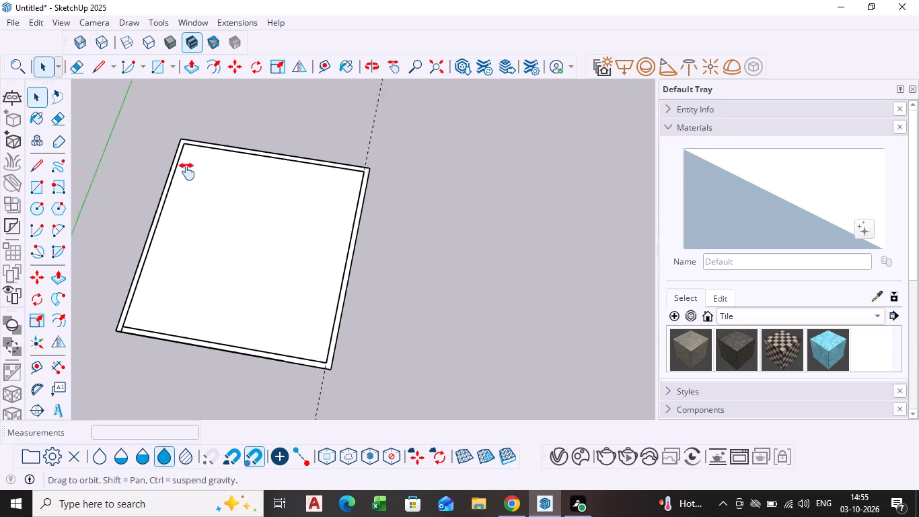
shift+middle_drag(187, 172, 188, 149)
scroll(129, 207, up, 5)
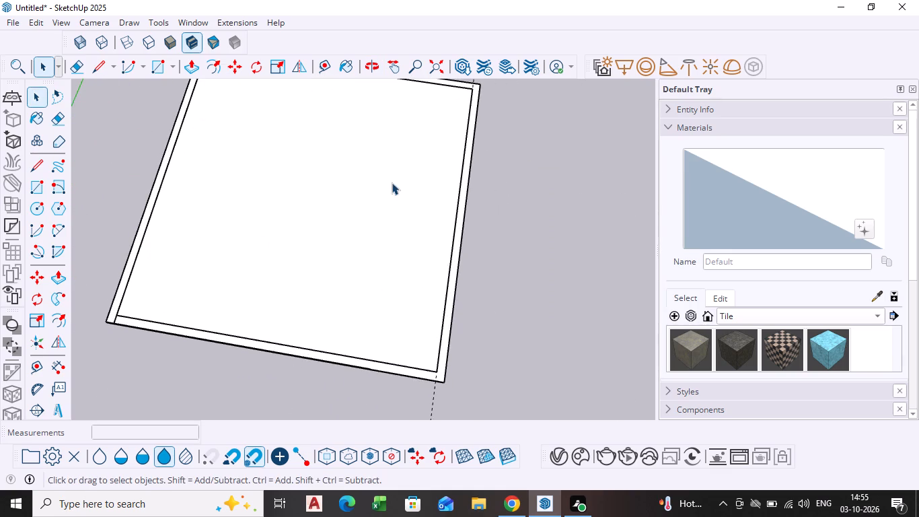
shift+scroll(392, 184, down, 1)
shift+middle_drag(392, 184, 279, 273)
key(l)
scroll(400, 168, up, 7)
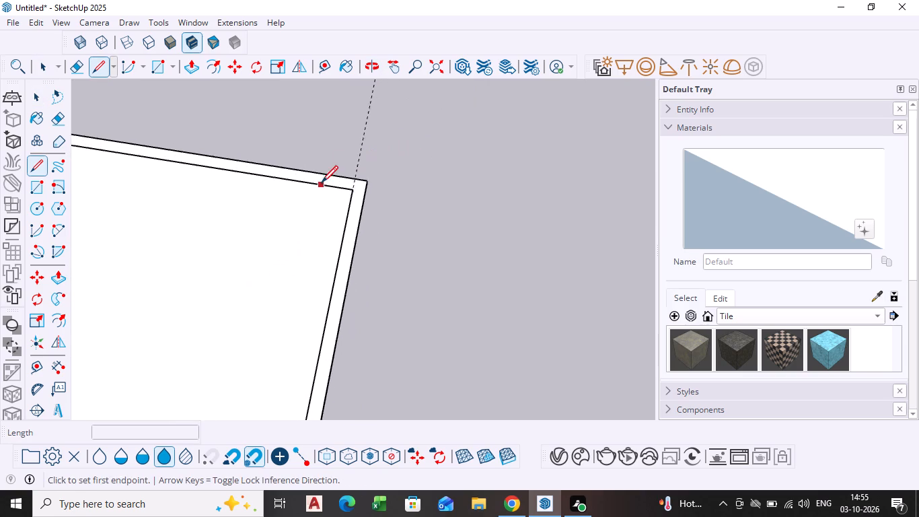
scroll(322, 184, up, 5)
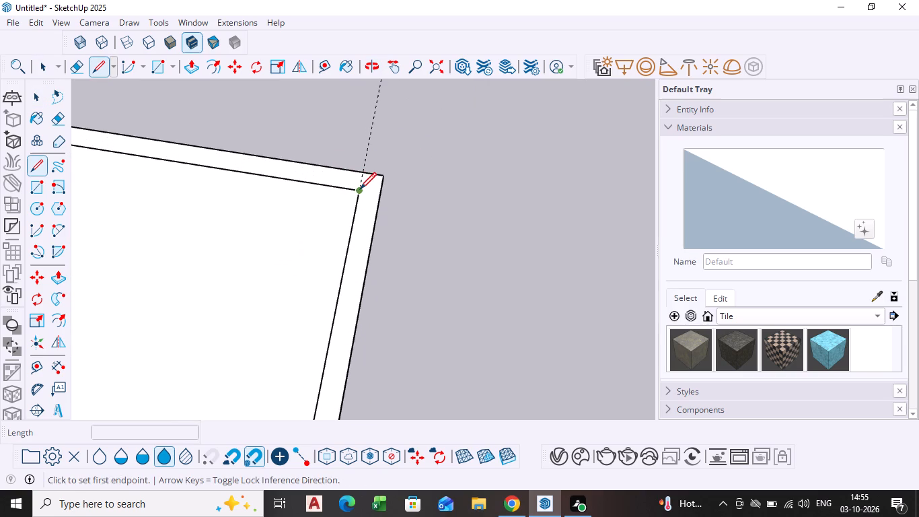
scroll(360, 191, up, 4)
click(360, 190)
click(394, 196)
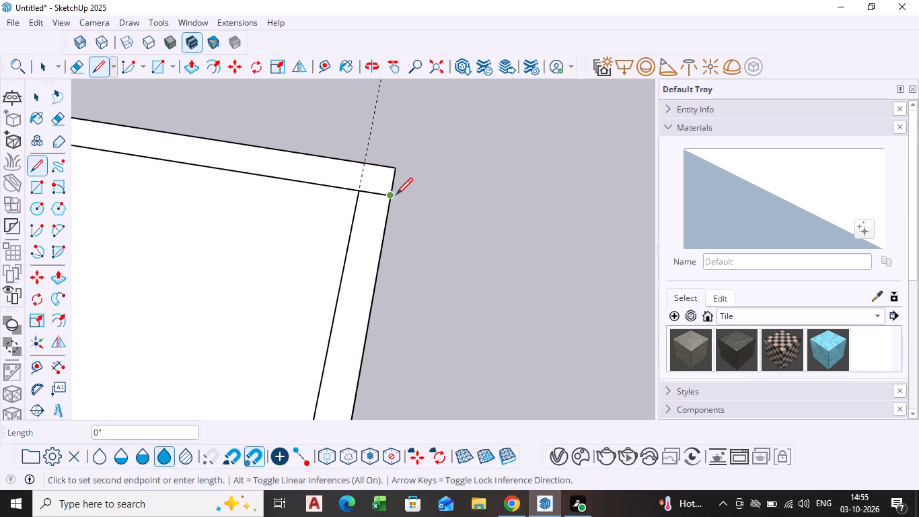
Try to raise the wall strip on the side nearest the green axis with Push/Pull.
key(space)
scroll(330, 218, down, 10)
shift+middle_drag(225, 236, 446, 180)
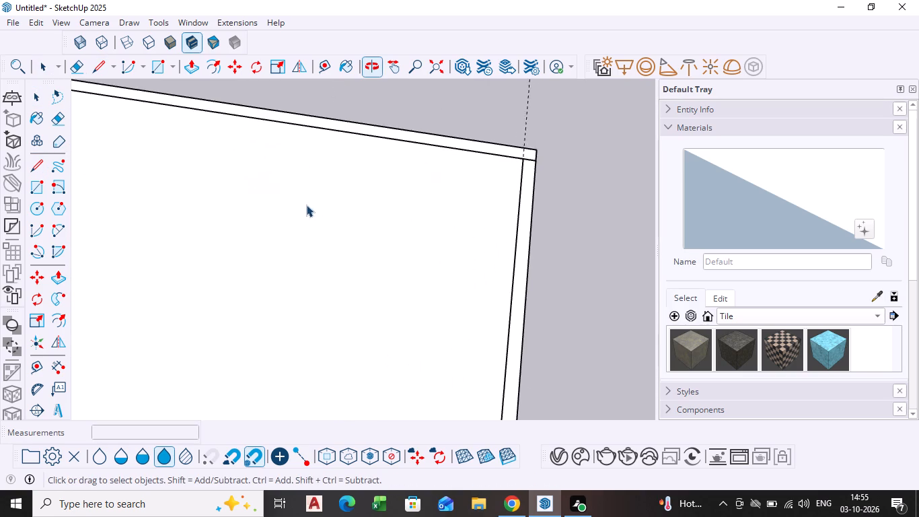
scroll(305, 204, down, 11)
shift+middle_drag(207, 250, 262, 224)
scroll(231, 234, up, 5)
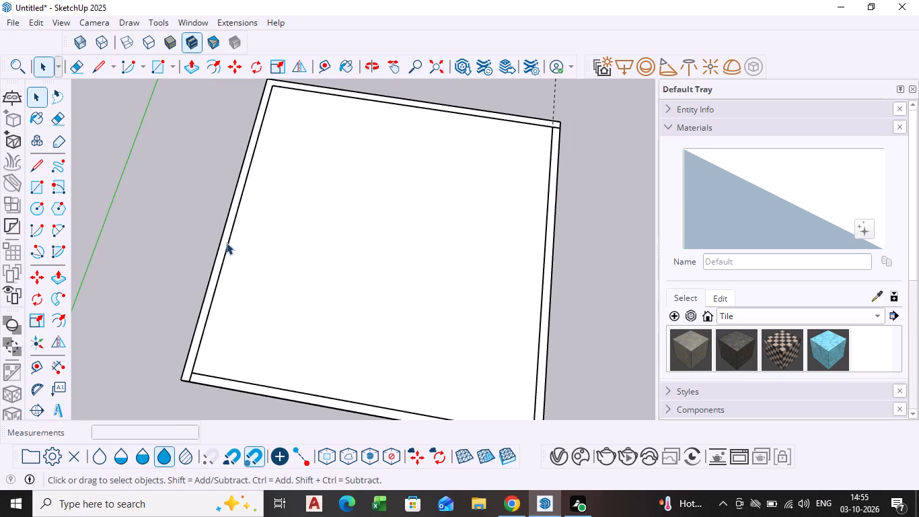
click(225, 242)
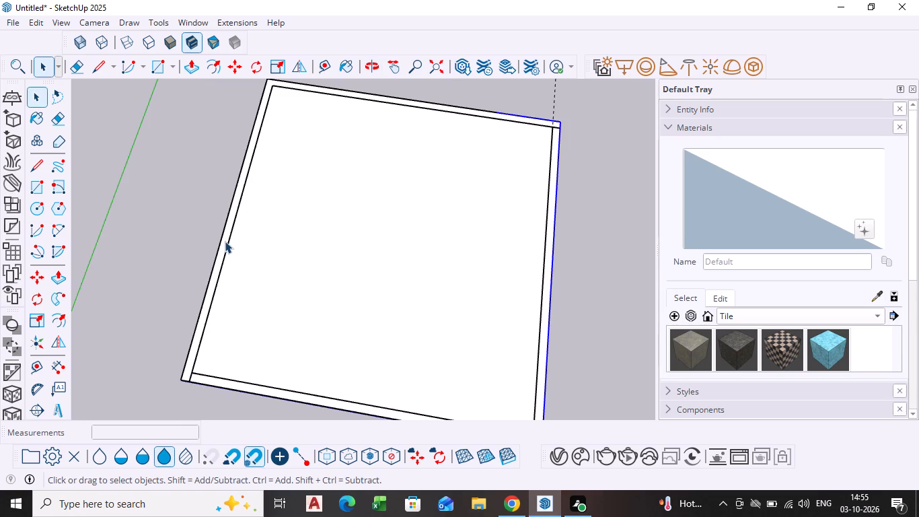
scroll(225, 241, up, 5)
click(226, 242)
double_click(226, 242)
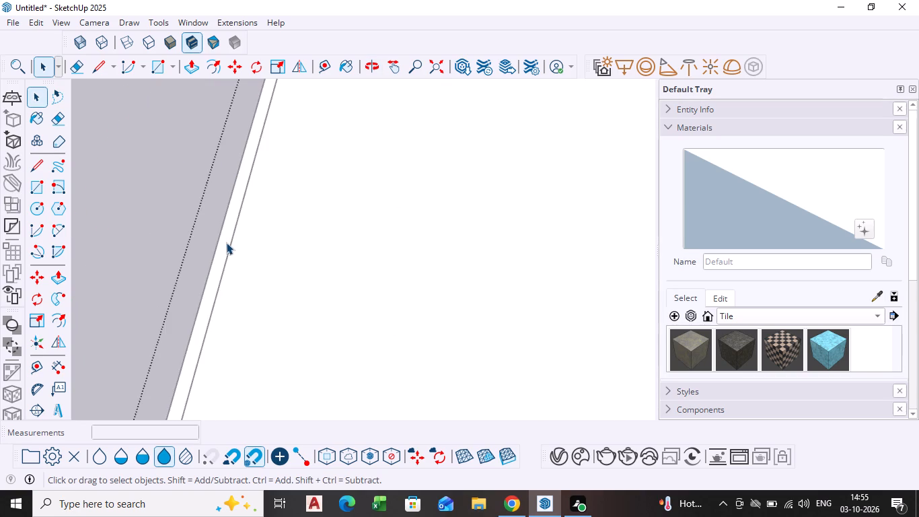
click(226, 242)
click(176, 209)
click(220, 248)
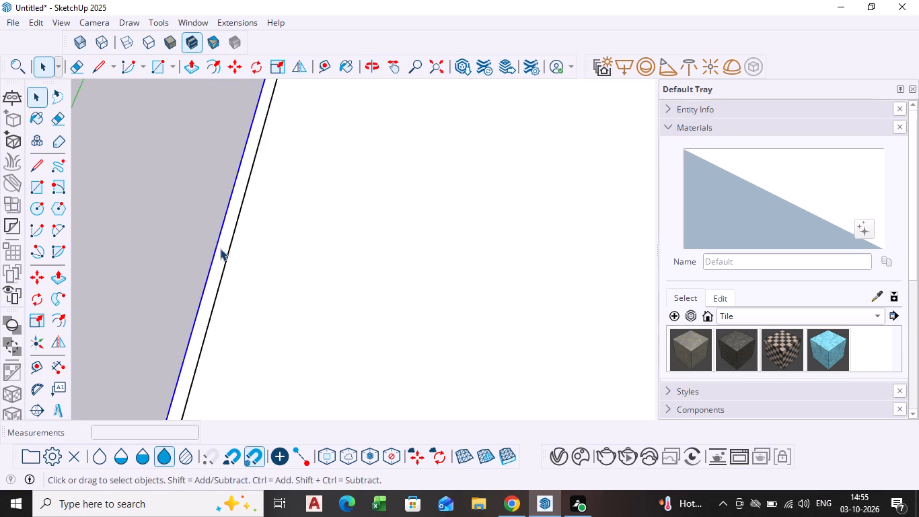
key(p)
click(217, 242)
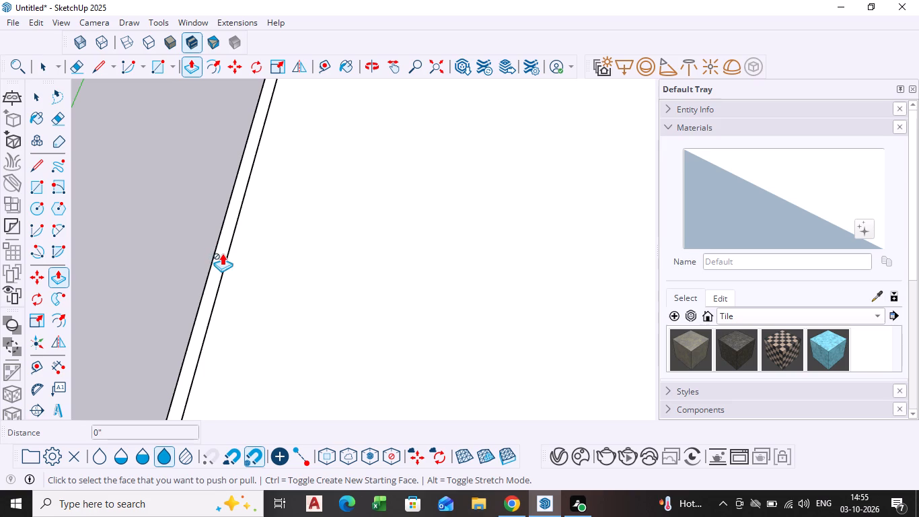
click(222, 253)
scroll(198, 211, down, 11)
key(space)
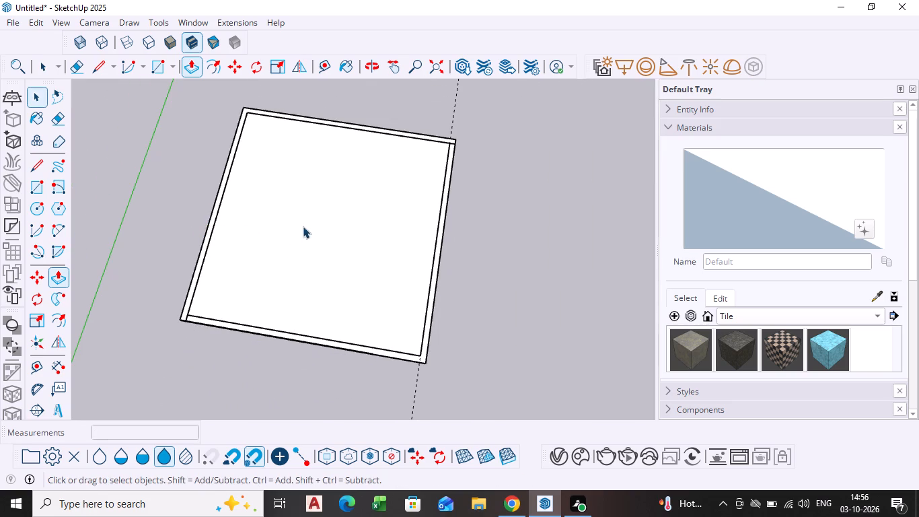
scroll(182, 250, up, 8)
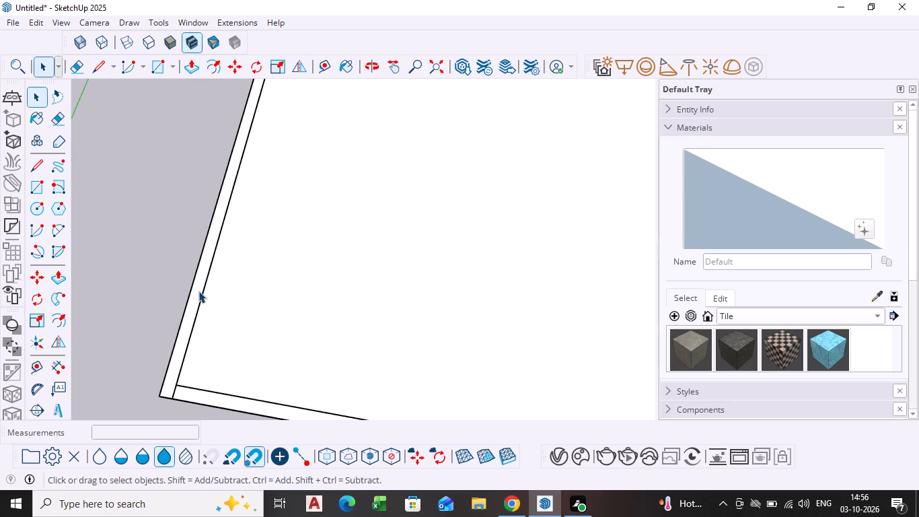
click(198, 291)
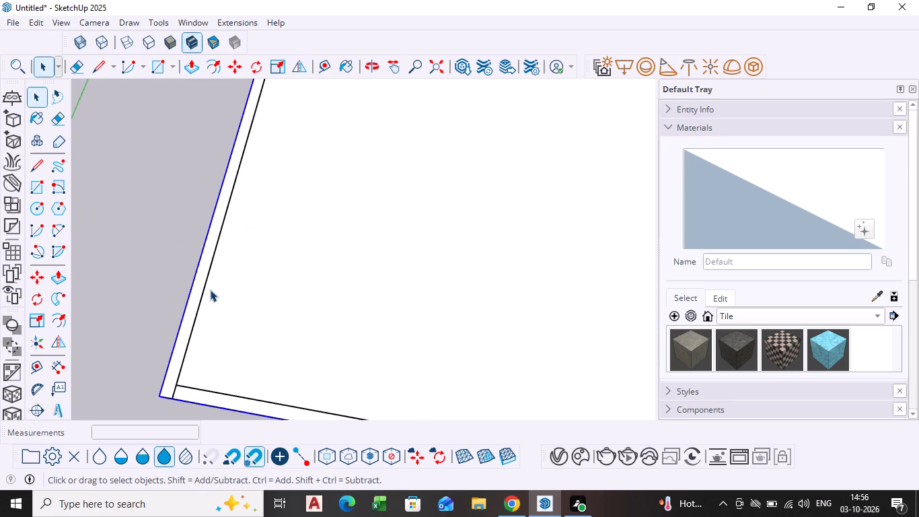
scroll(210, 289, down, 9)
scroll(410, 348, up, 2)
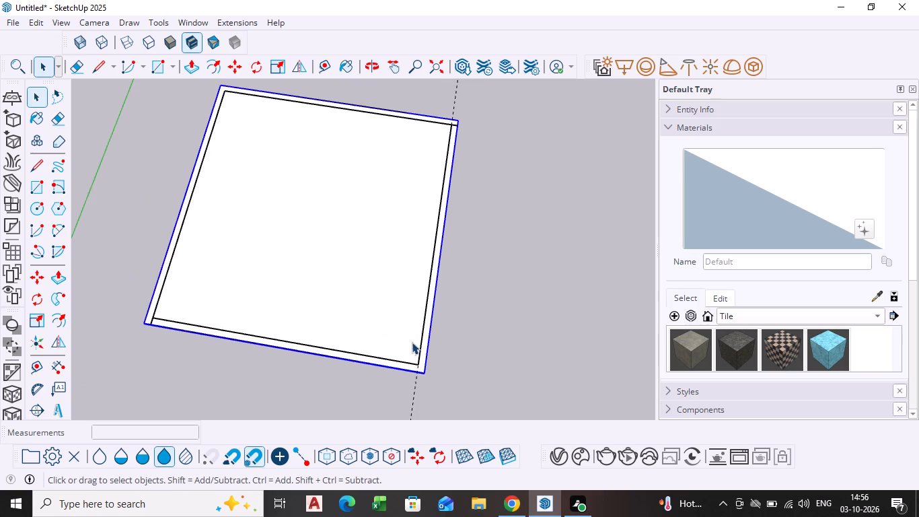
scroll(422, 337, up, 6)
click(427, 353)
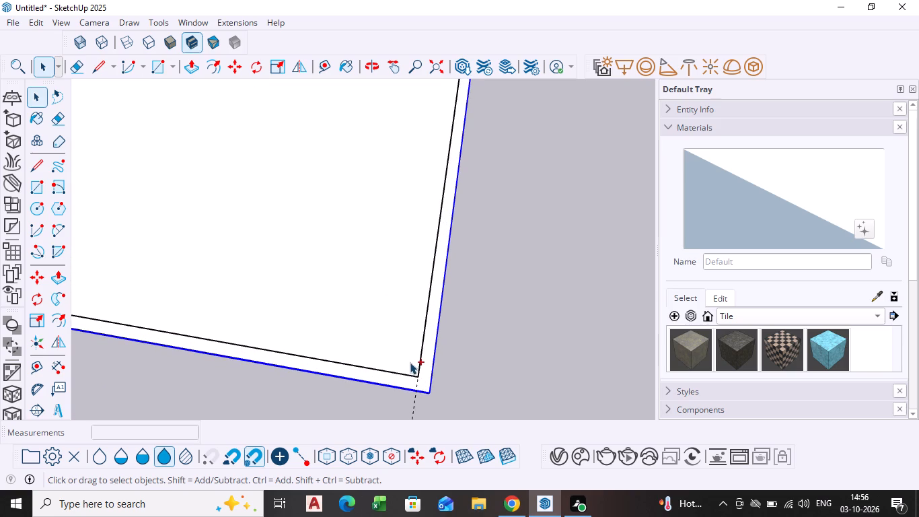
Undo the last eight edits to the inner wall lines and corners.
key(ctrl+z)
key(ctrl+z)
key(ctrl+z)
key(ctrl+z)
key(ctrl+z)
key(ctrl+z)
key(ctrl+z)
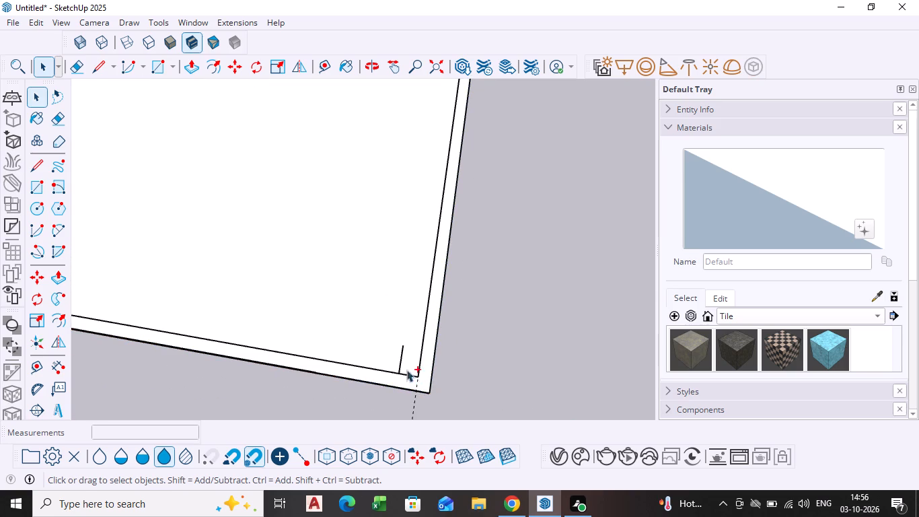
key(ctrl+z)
Delete the inner wall lines along the green-axis side and the far end, plus the short stub at their shared corner.
scroll(418, 320, down, 9)
scroll(116, 296, up, 2)
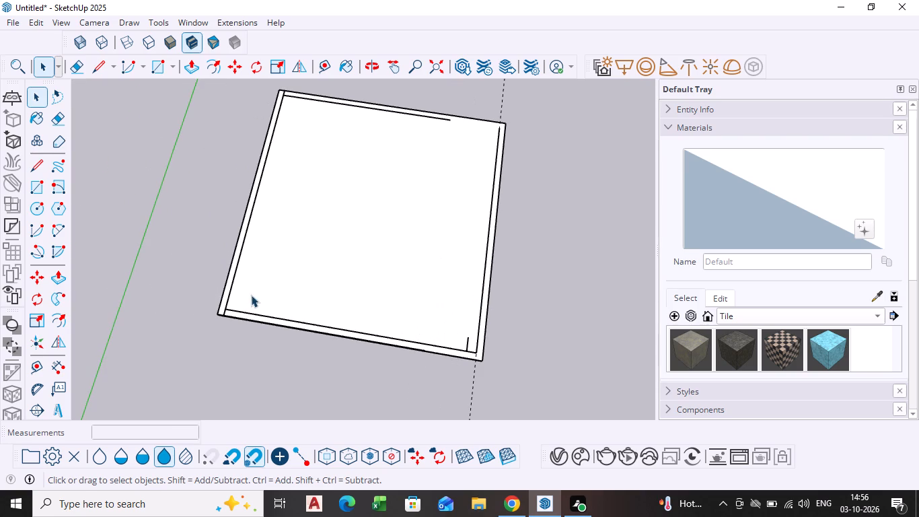
click(227, 295)
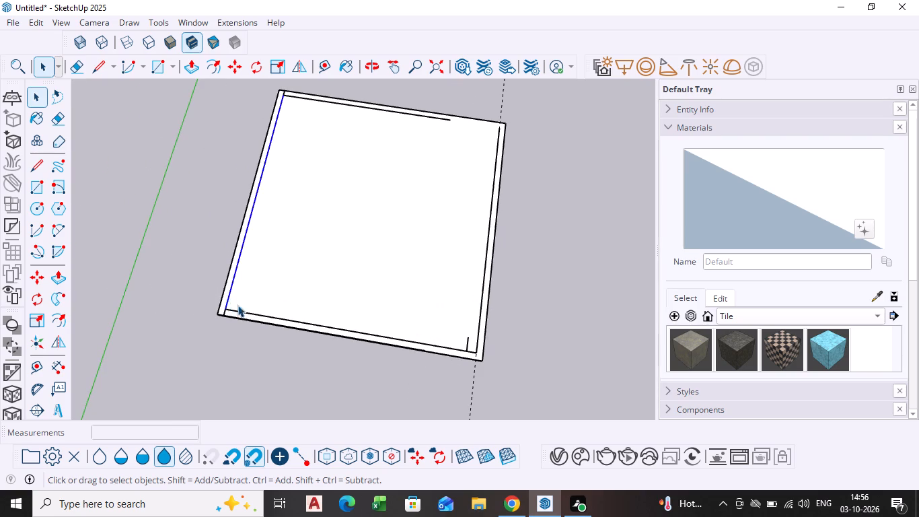
key(Delete)
scroll(318, 99, up, 4)
click(319, 101)
key(Delete)
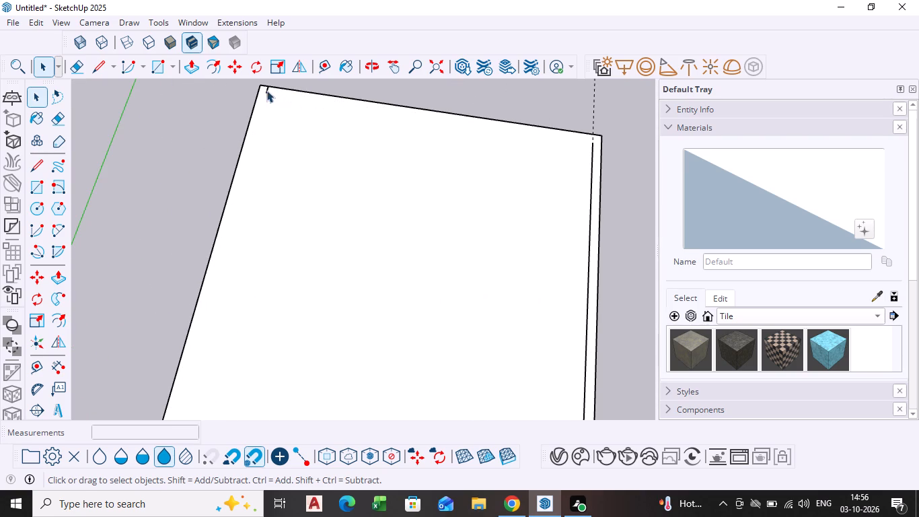
click(266, 91)
key(Delete)
Delete the stub inside the near corner beside the guide, the loose line on the slab's near edge, and the inner wall line along that edge.
scroll(279, 290, down, 7)
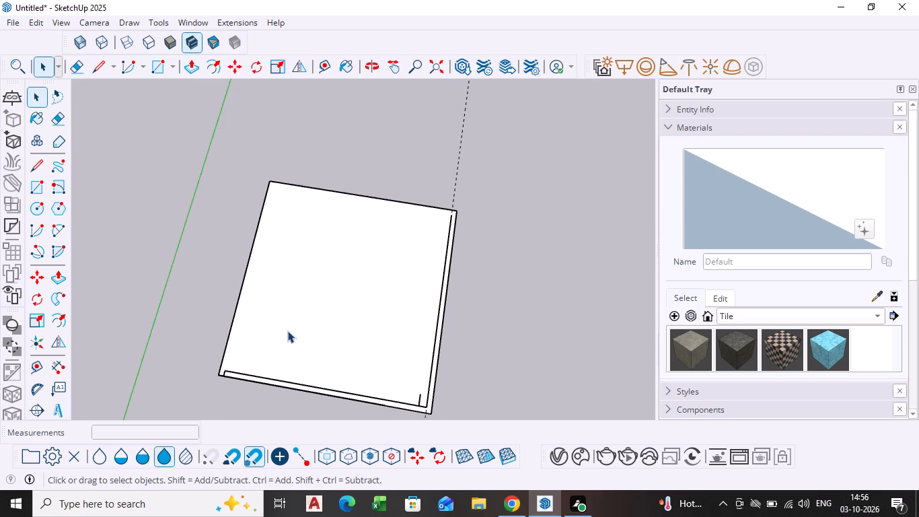
middle_drag(280, 354, 289, 248)
scroll(287, 246, down, 1)
scroll(430, 384, up, 4)
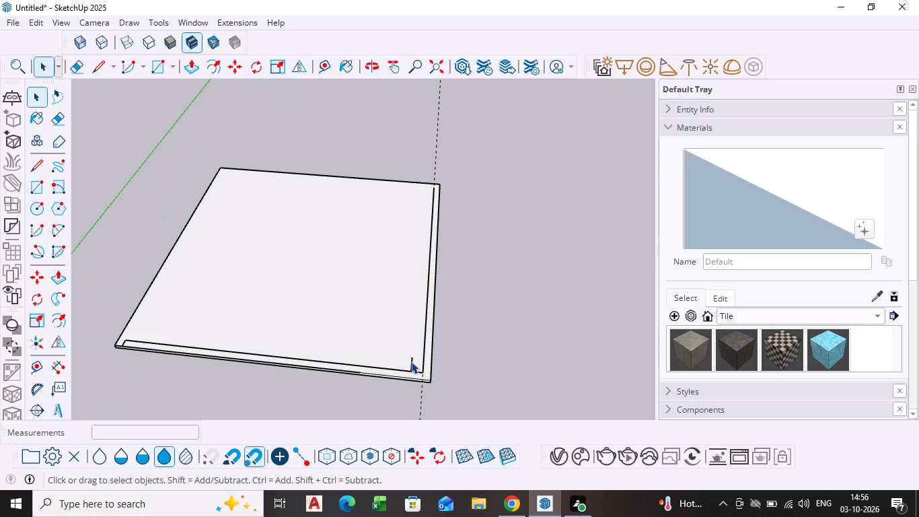
click(411, 361)
key(Delete)
scroll(307, 380, up, 4)
click(366, 366)
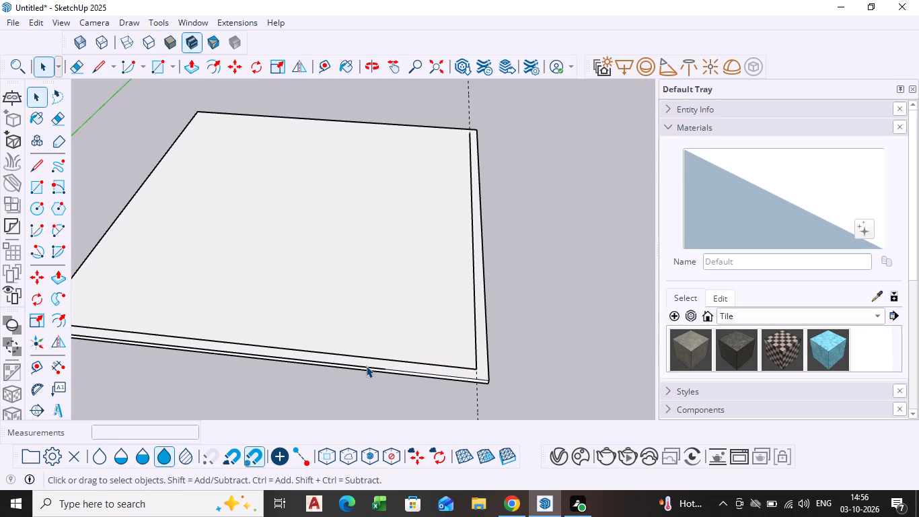
key(Delete)
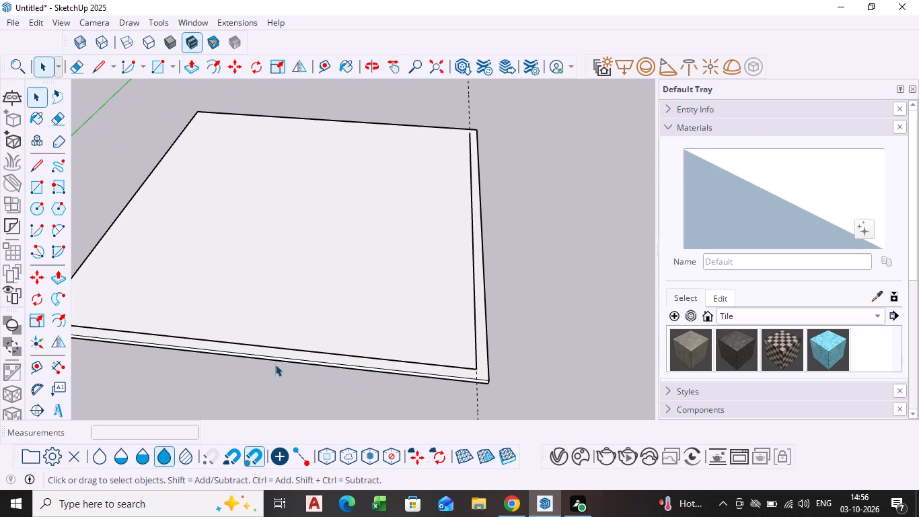
scroll(136, 331, down, 4)
click(191, 337)
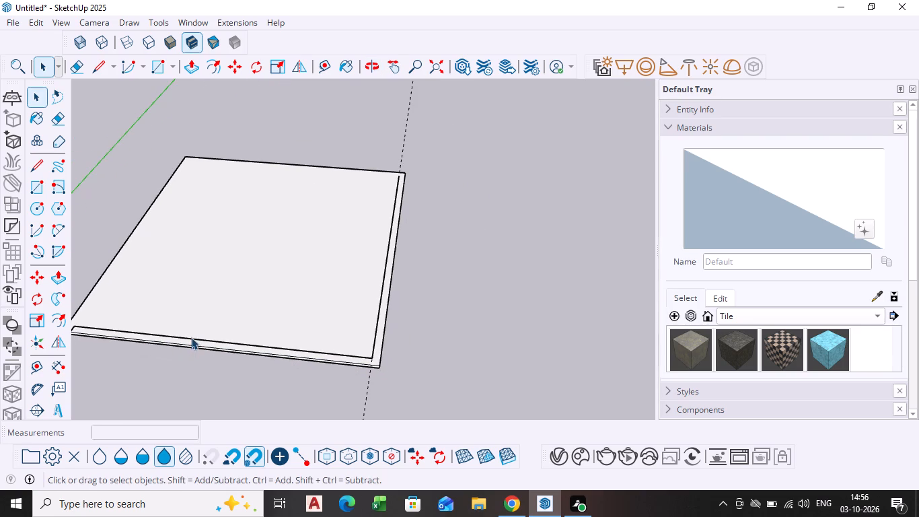
key(Delete)
Delete the short leftover lines at the slab's near corner on the green-axis side.
scroll(156, 353, down, 5)
scroll(89, 345, up, 4)
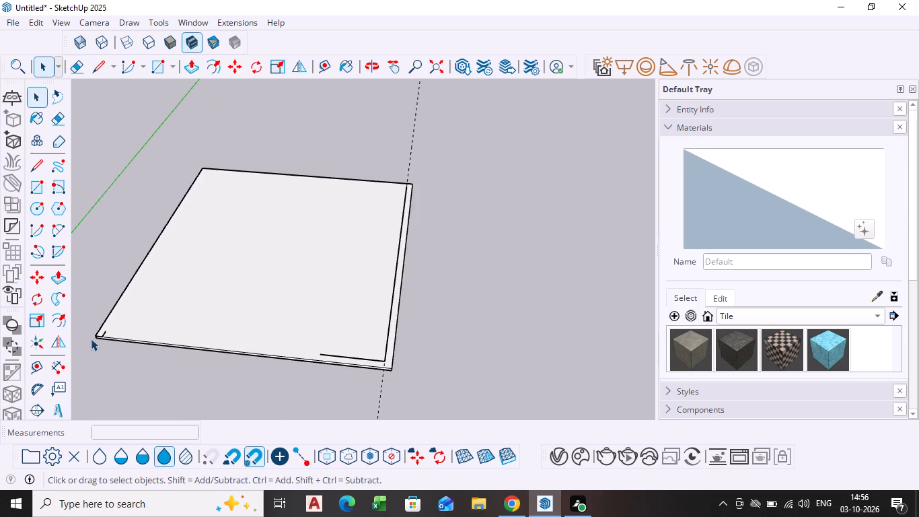
scroll(91, 339, up, 3)
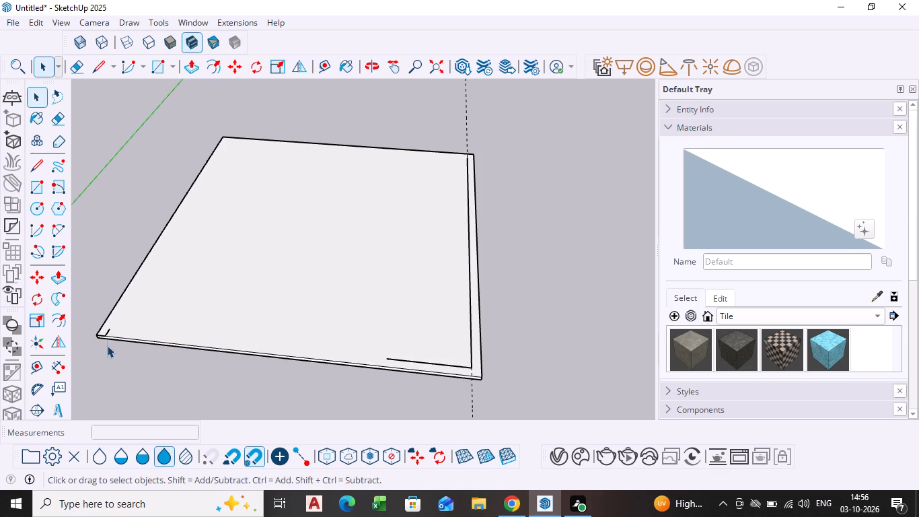
scroll(143, 346, up, 3)
click(91, 329)
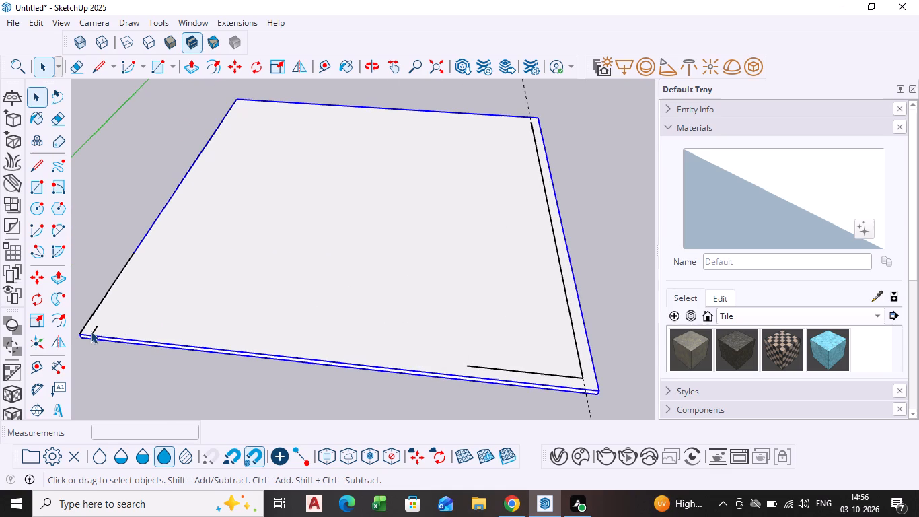
click(93, 330)
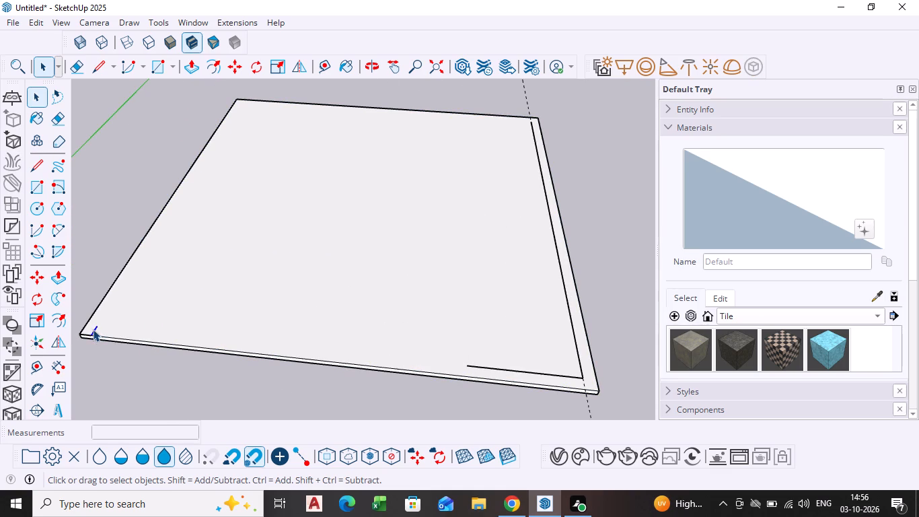
key(Delete)
click(83, 333)
key(Delete)
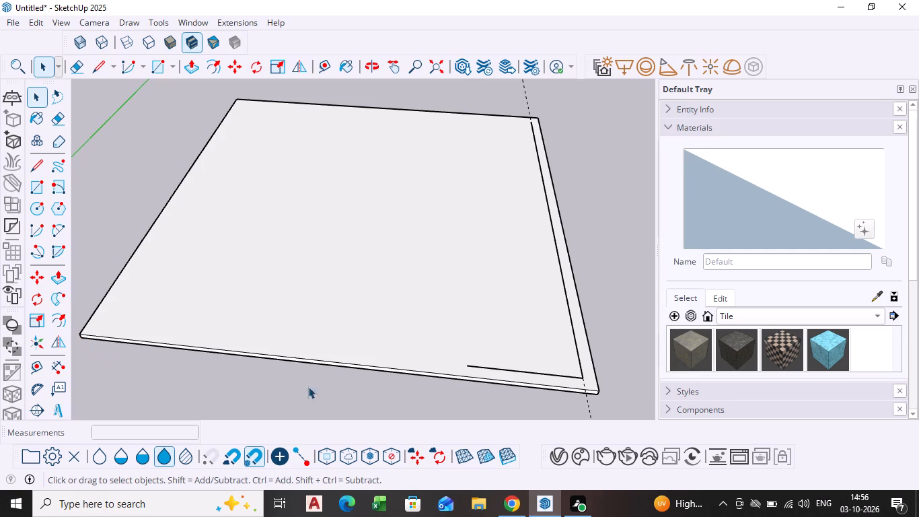
Delete the remaining inner line piece at the near end and the long inner wall line along the guide.
click(501, 371)
key(Delete)
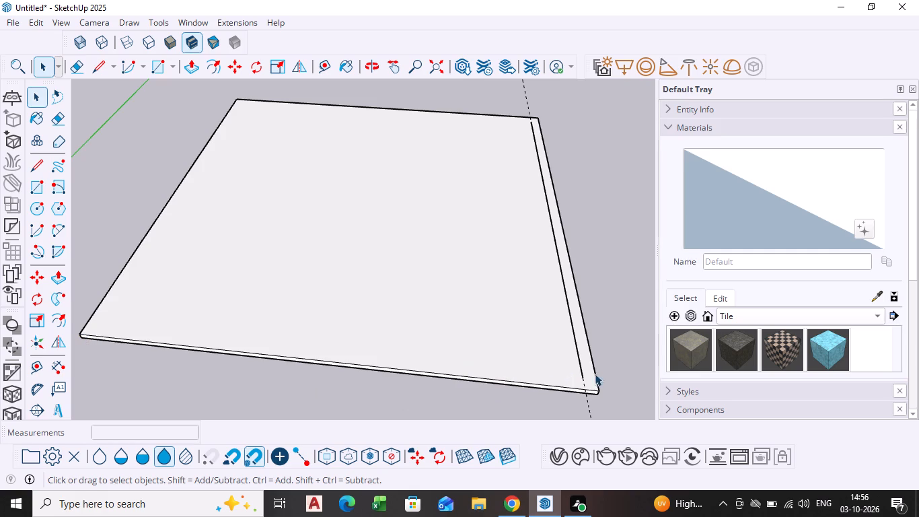
click(583, 372)
key(Delete)
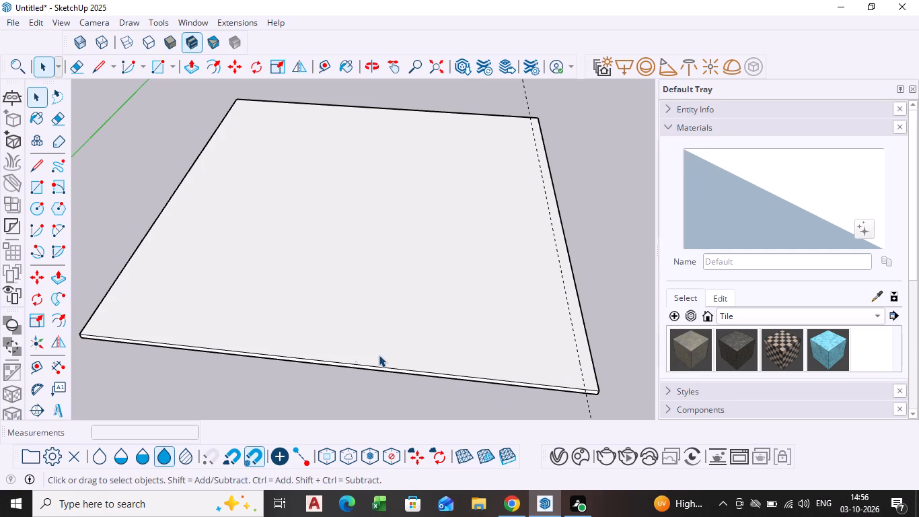
Draw a rectangle over the slab's whole top face between opposite corners, about 31' 5" by 30' 7".
click(212, 281)
click(133, 133)
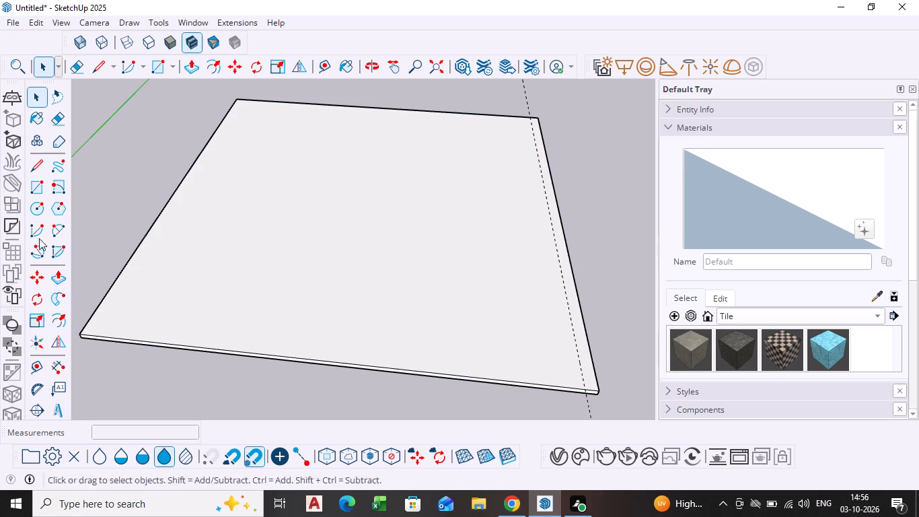
click(34, 187)
click(240, 97)
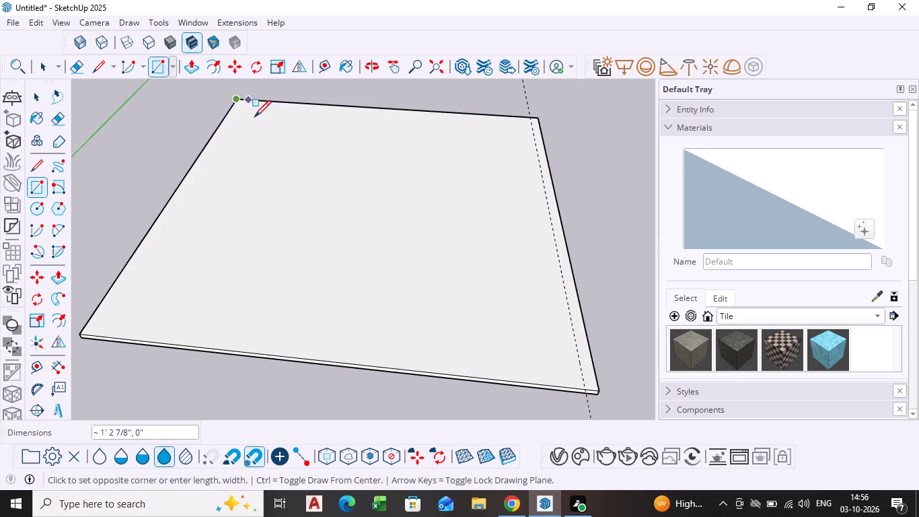
click(599, 390)
key(v)
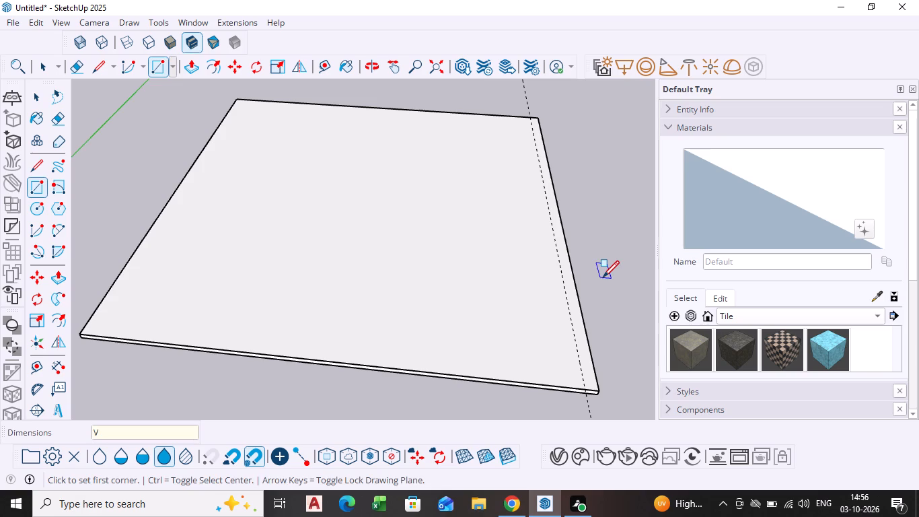
key(space)
Offset the new rectangle's outline 9" inward to form the wall strip around the slab.
click(50, 326)
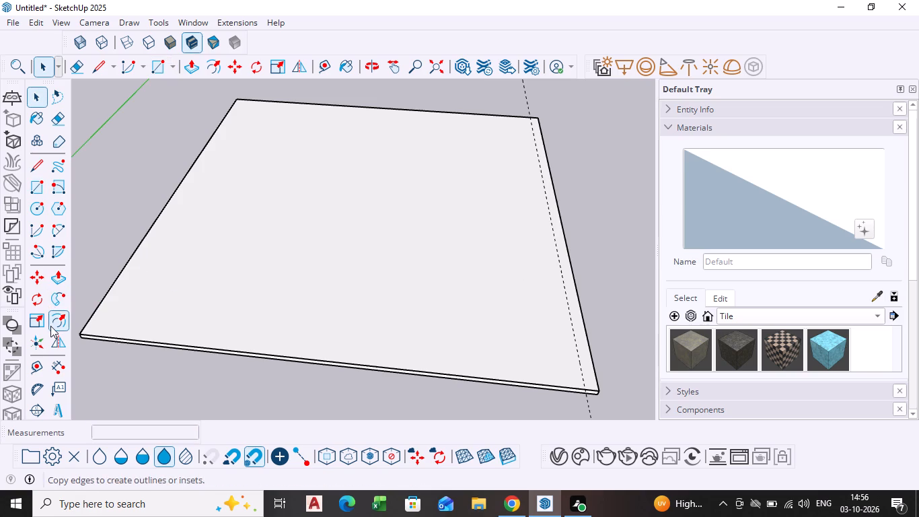
click(169, 273)
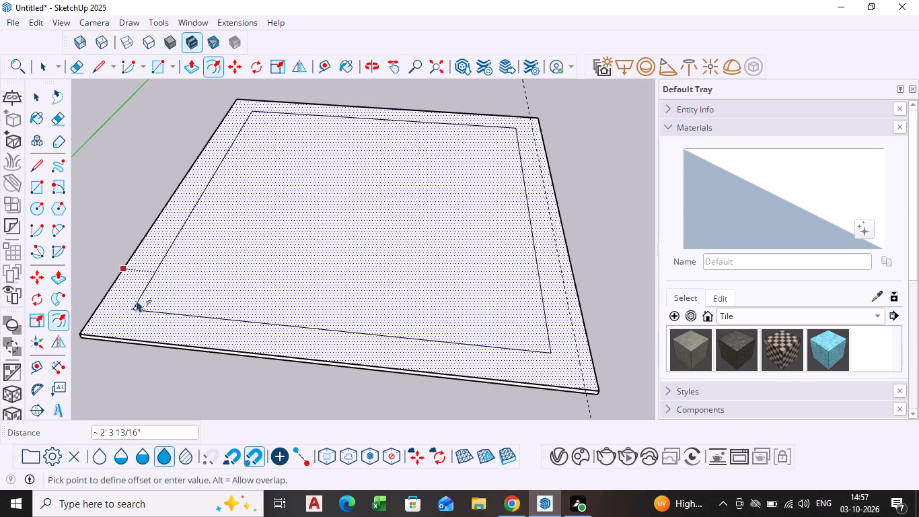
key(9)
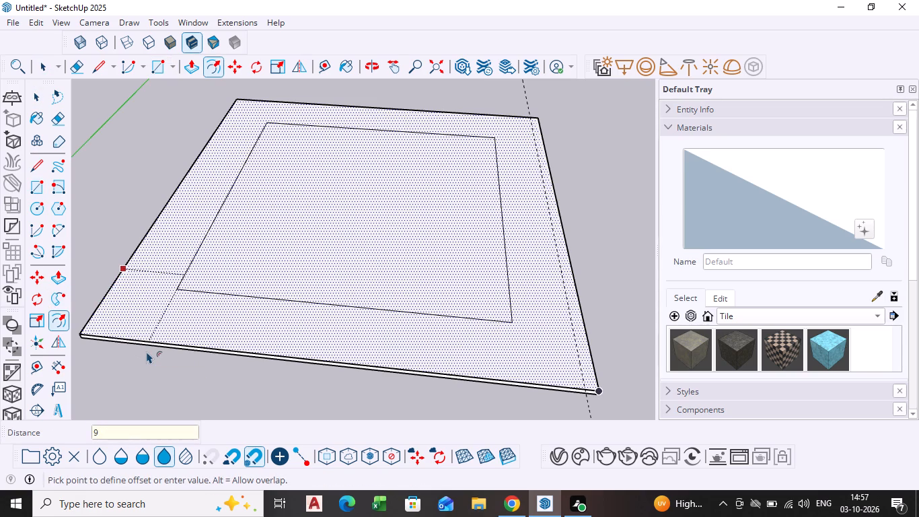
key(Return)
key(Return)
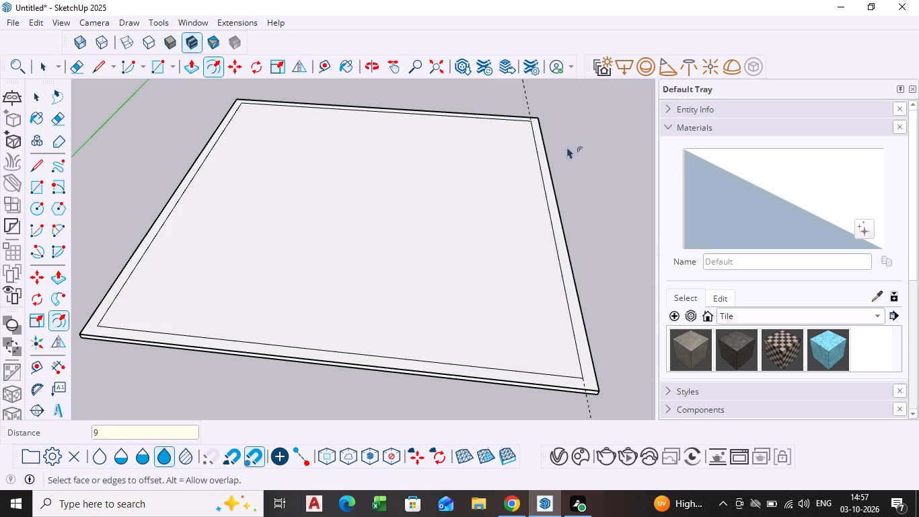
key(Escape)
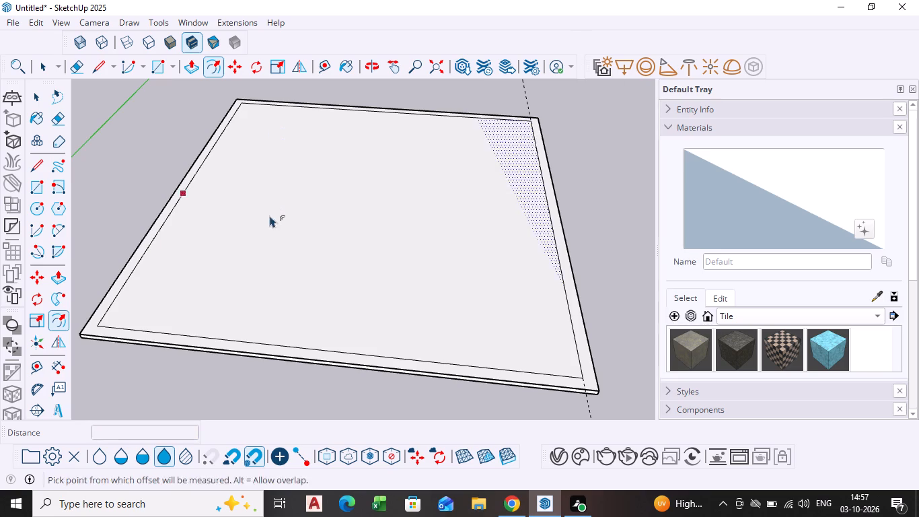
Draw 9" lines across the wall strip at two opposite corners, separating an L-shaped strip along two sides of the slab.
click(45, 175)
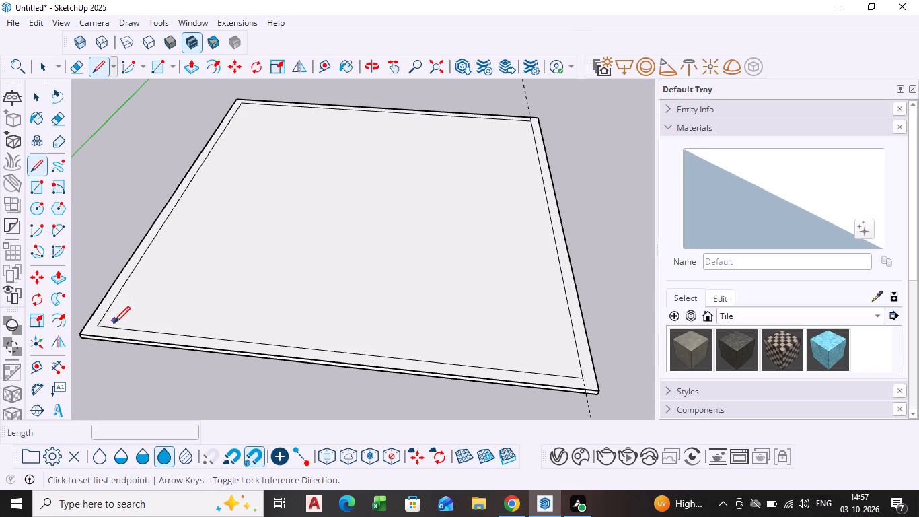
click(101, 325)
click(97, 335)
scroll(276, 238, down, 5)
middle_drag(273, 228, 265, 374)
scroll(482, 116, up, 4)
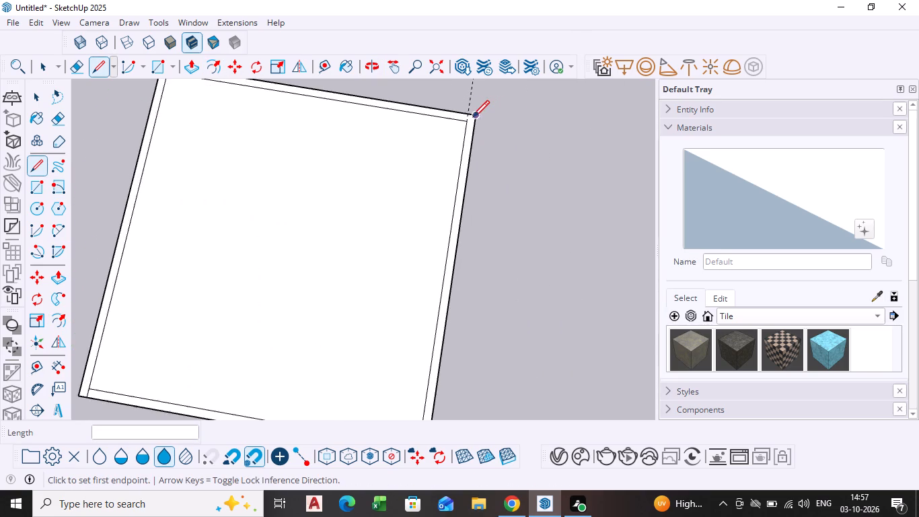
scroll(473, 118, up, 2)
click(469, 120)
click(476, 123)
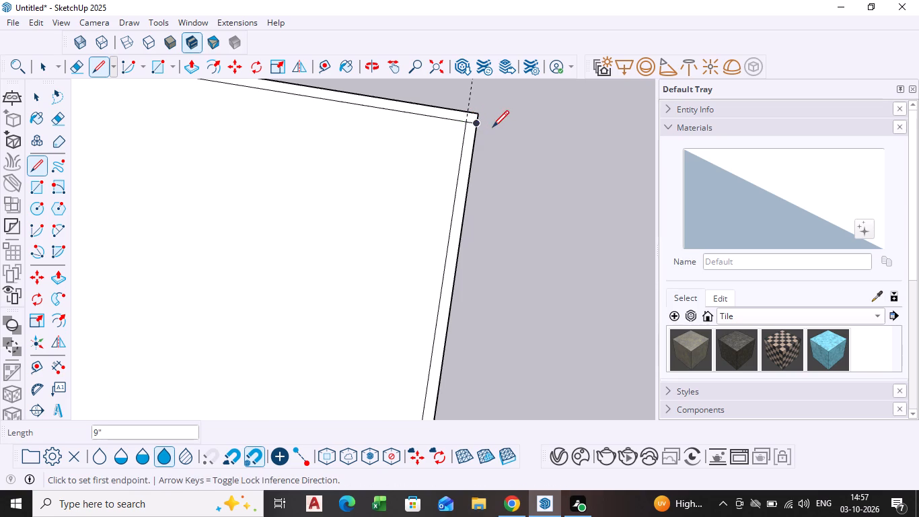
key(space)
Push/Pull the L-shaped wall strip up 10' to raise the two adjoining walls.
scroll(383, 186, down, 5)
middle_drag(318, 340, 333, 304)
key(p)
scroll(96, 261, up, 3)
scroll(155, 260, up, 2)
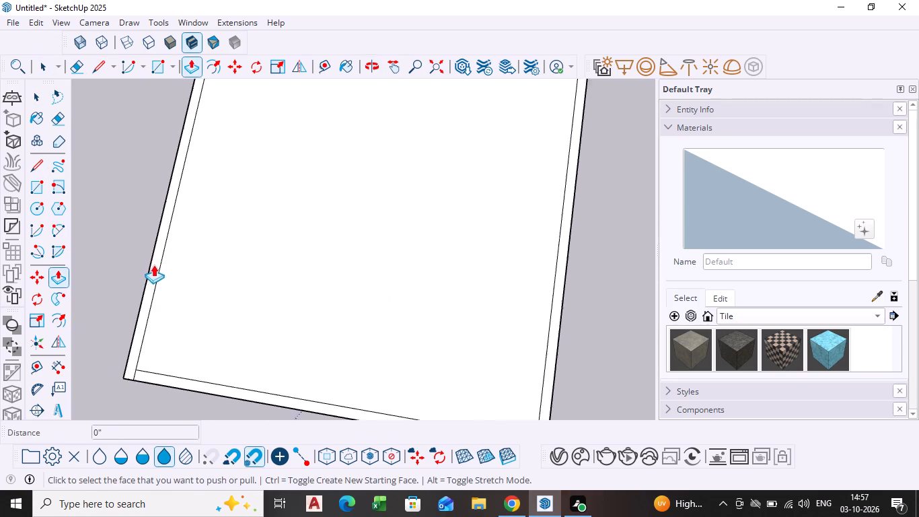
scroll(153, 265, up, 2)
click(150, 269)
scroll(124, 242, down, 9)
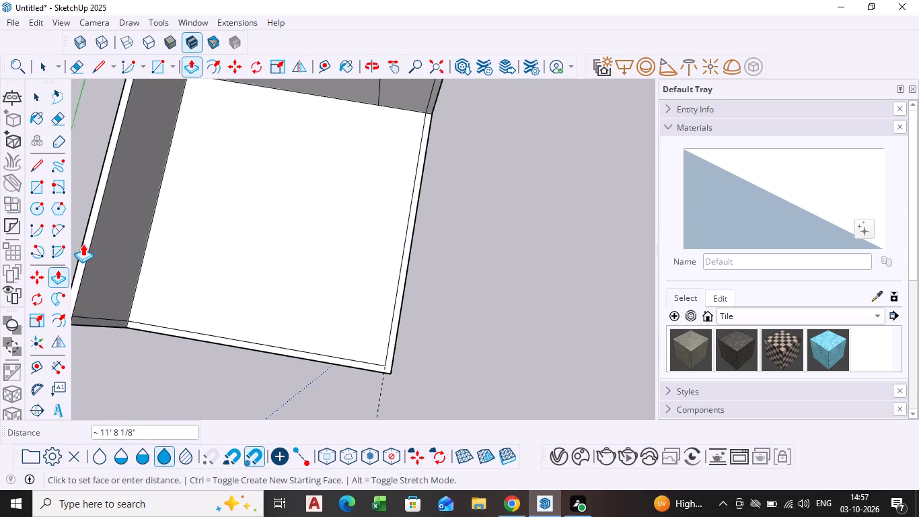
scroll(83, 244, down, 4)
text(10)
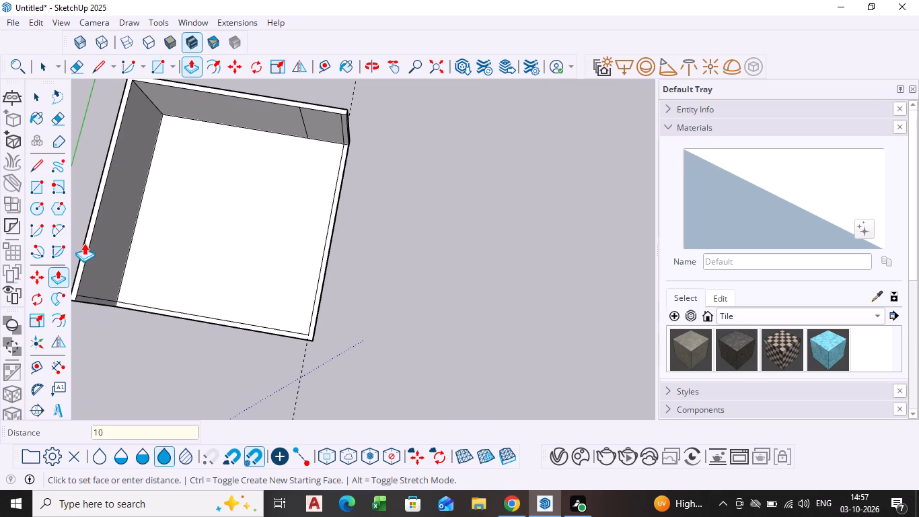
key(apostrophe)
key(Return)
scroll(172, 279, down, 4)
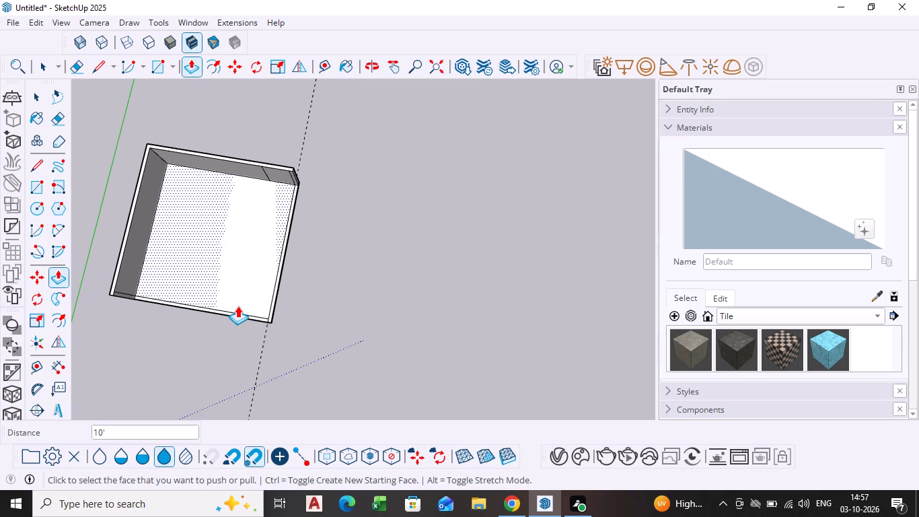
key(space)
Delete the stray vertical line on the inner face of the back wall near its open end.
middle_drag(244, 294, 259, 259)
scroll(268, 201, up, 6)
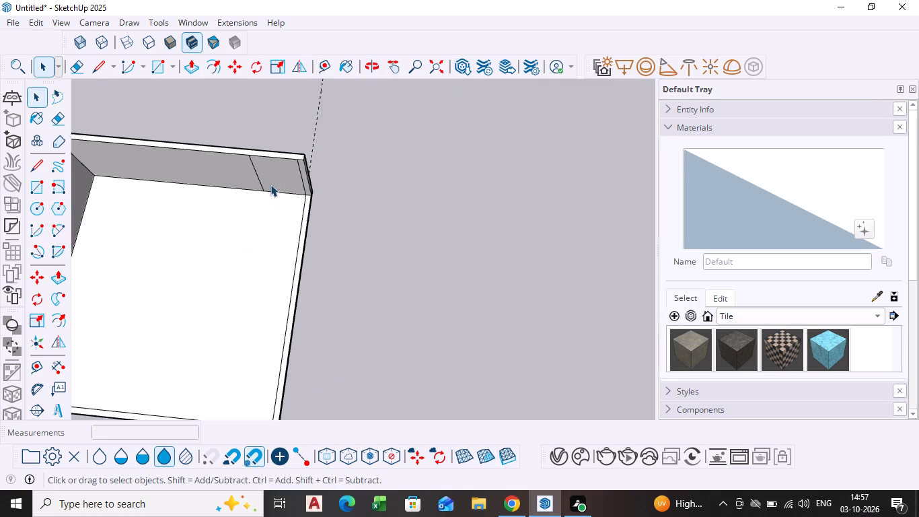
scroll(270, 184, up, 2)
click(260, 187)
key(Delete)
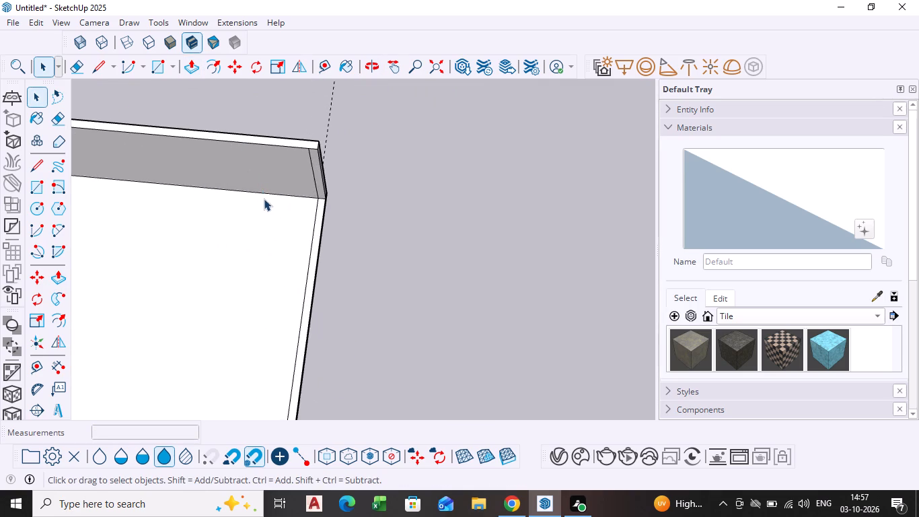
Delete the loose floor face enclosed by the inner wall outline.
scroll(279, 229, down, 8)
scroll(283, 348, up, 2)
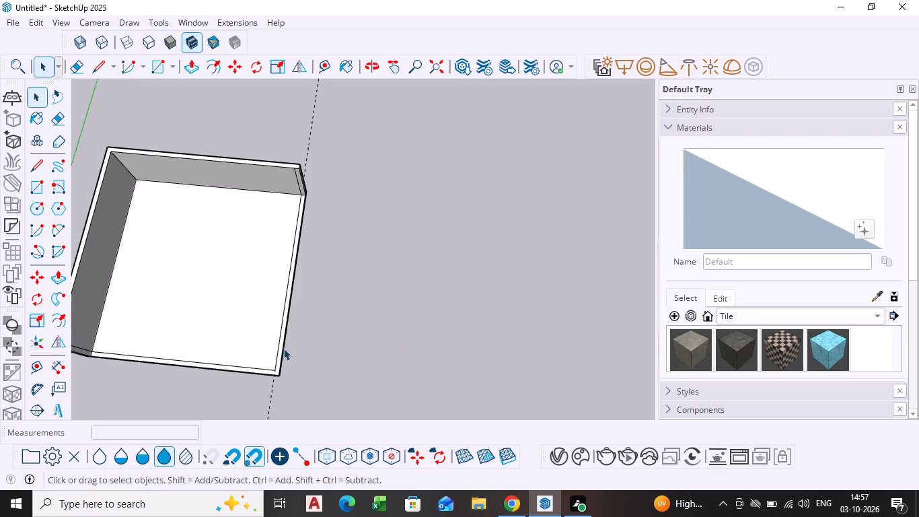
scroll(283, 348, up, 6)
scroll(227, 333, down, 8)
shift+middle_drag(221, 329, 345, 320)
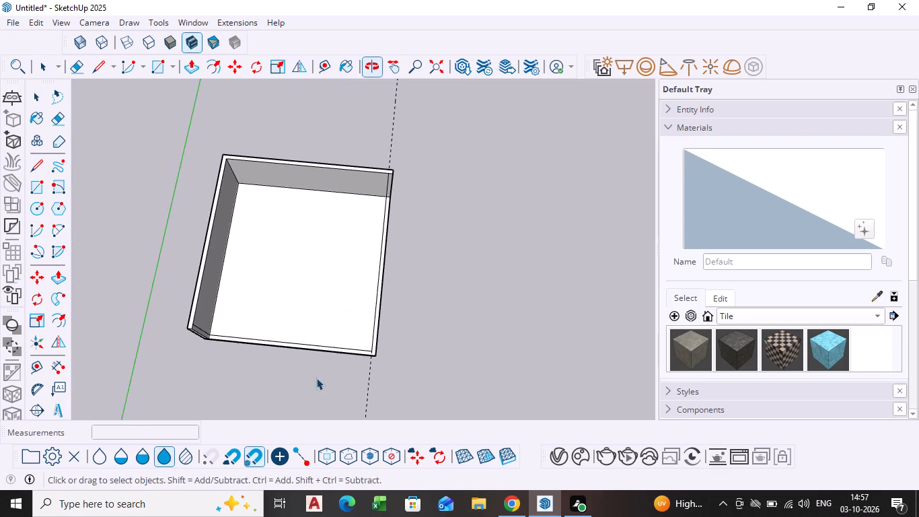
middle_drag(314, 378, 283, 243)
scroll(310, 375, down, 1)
scroll(290, 271, up, 7)
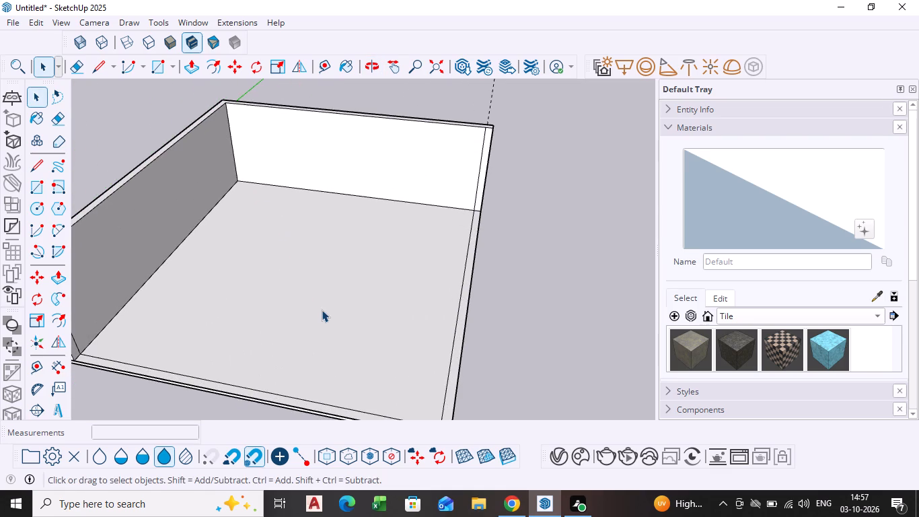
shift+middle_drag(324, 318, 336, 302)
click(335, 340)
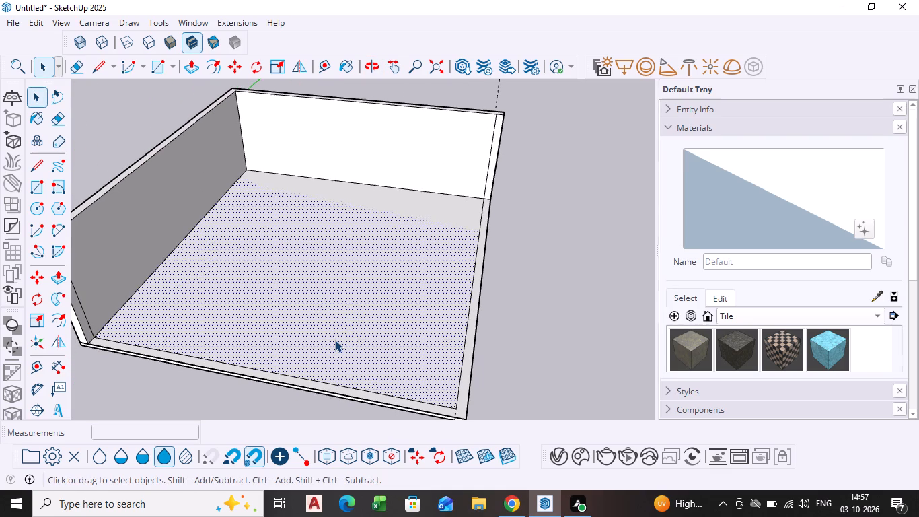
key(Delete)
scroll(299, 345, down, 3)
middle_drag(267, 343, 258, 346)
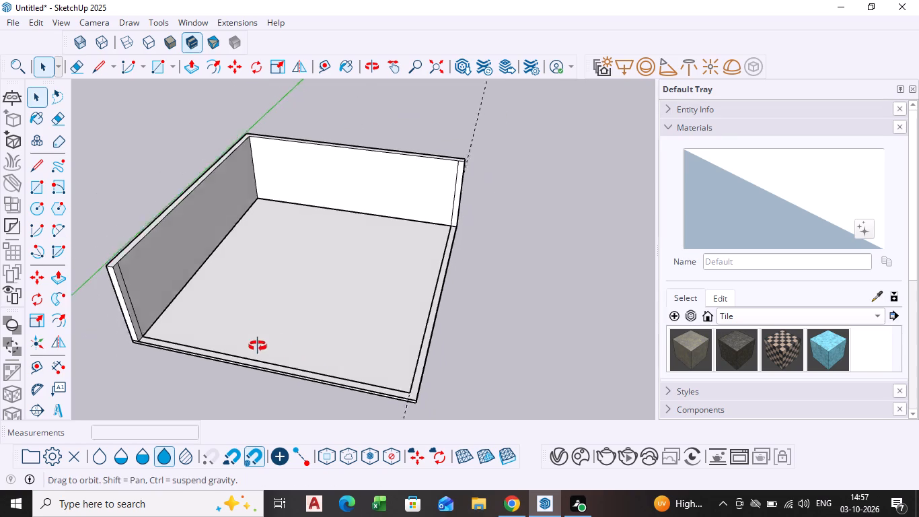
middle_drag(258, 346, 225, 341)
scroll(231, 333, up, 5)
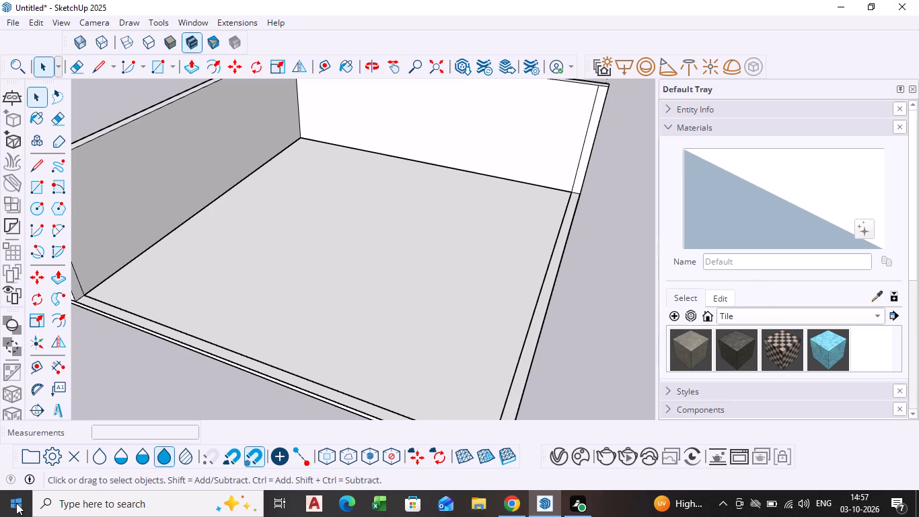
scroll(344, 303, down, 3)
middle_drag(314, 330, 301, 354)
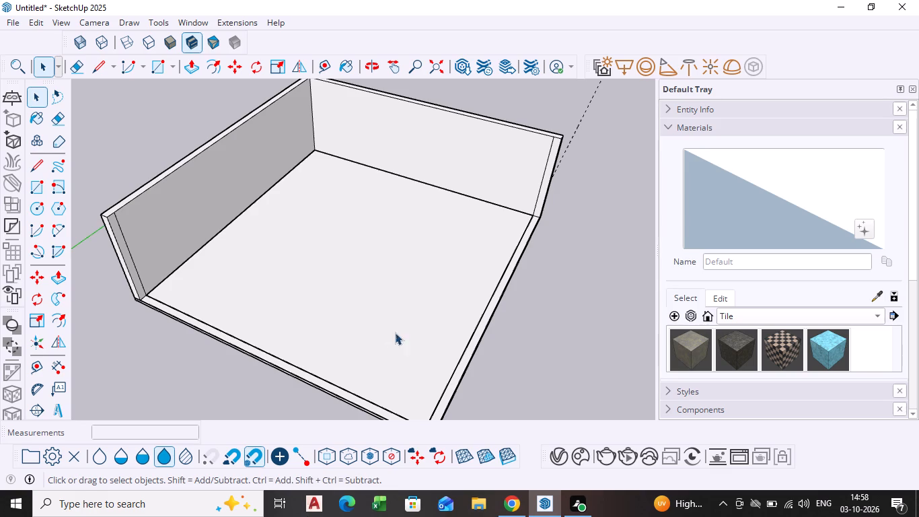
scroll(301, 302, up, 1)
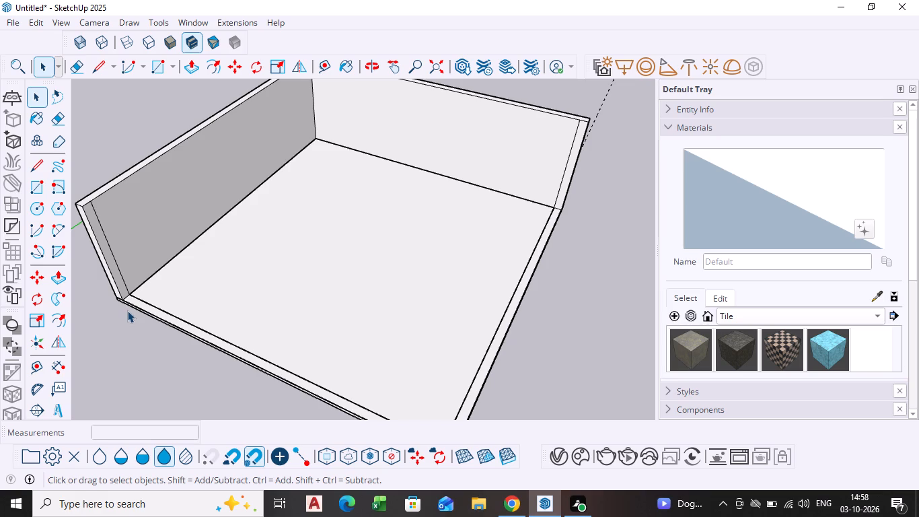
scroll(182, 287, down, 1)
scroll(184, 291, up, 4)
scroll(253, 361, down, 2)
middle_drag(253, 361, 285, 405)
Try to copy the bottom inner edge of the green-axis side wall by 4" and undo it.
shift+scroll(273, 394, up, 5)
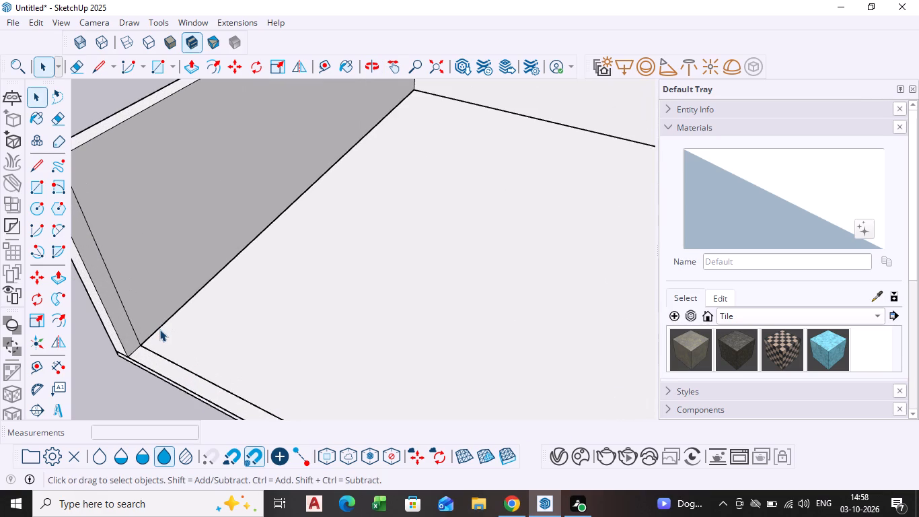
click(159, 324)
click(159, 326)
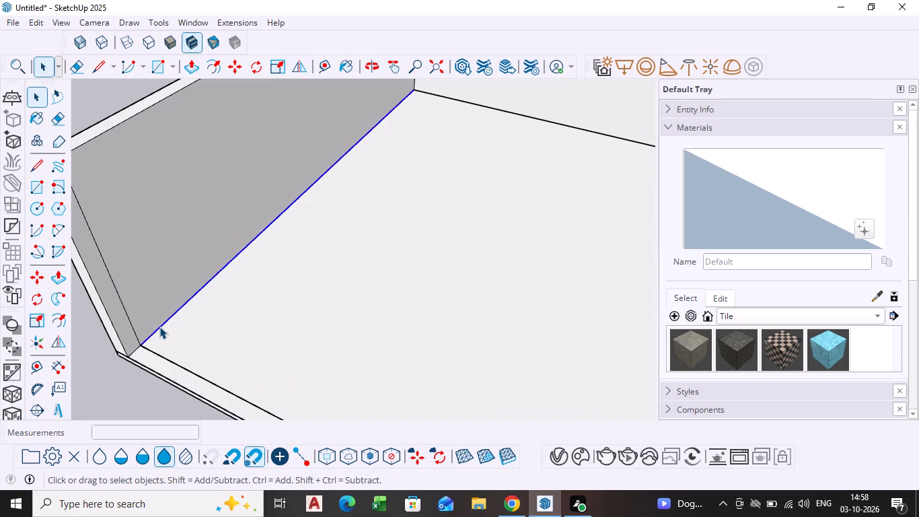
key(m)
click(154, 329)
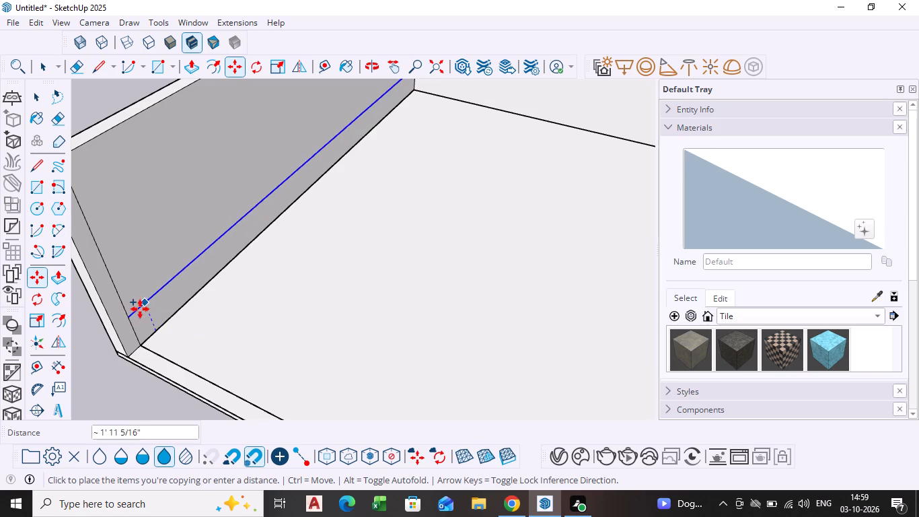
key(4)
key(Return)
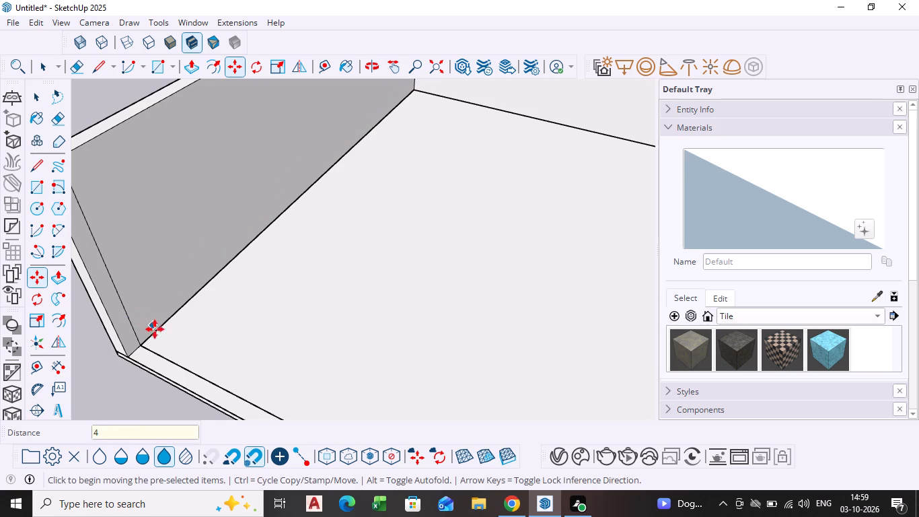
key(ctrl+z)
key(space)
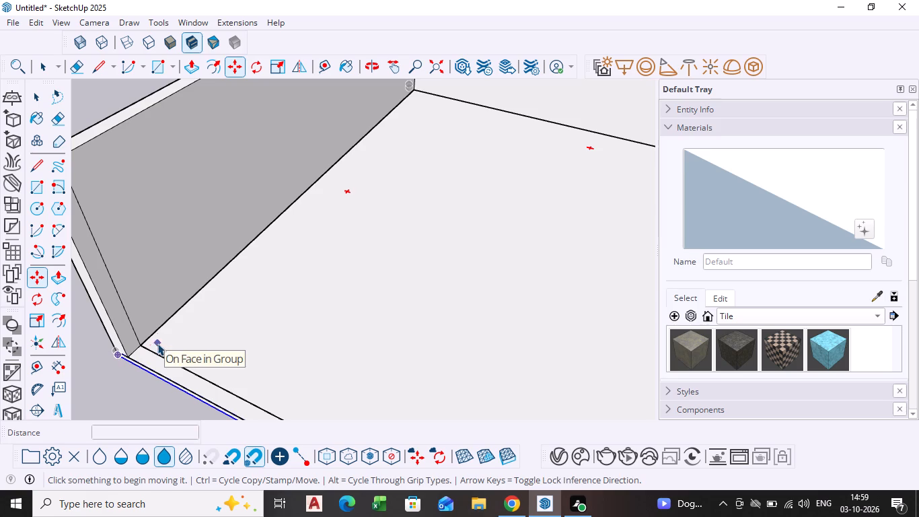
Copy the bottom inner edge of the green-axis side wall 4" up the wall face.
click(151, 335)
key(m)
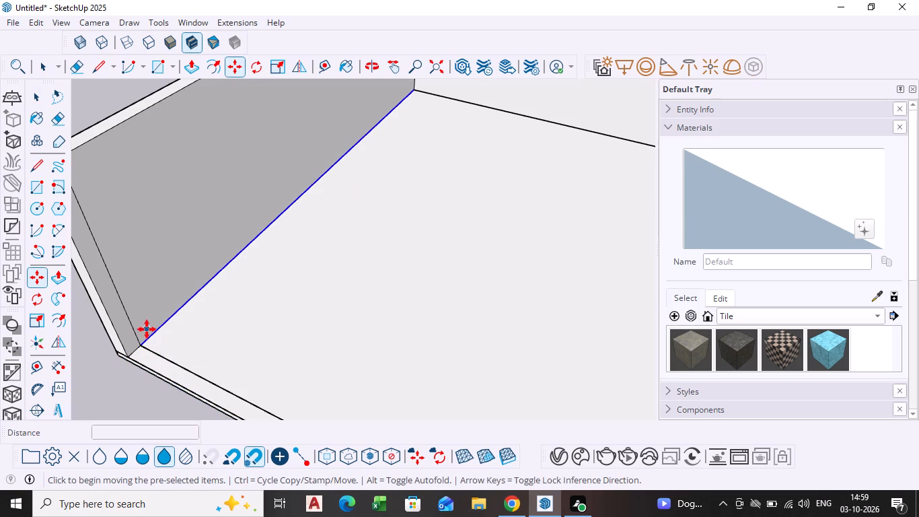
click(144, 339)
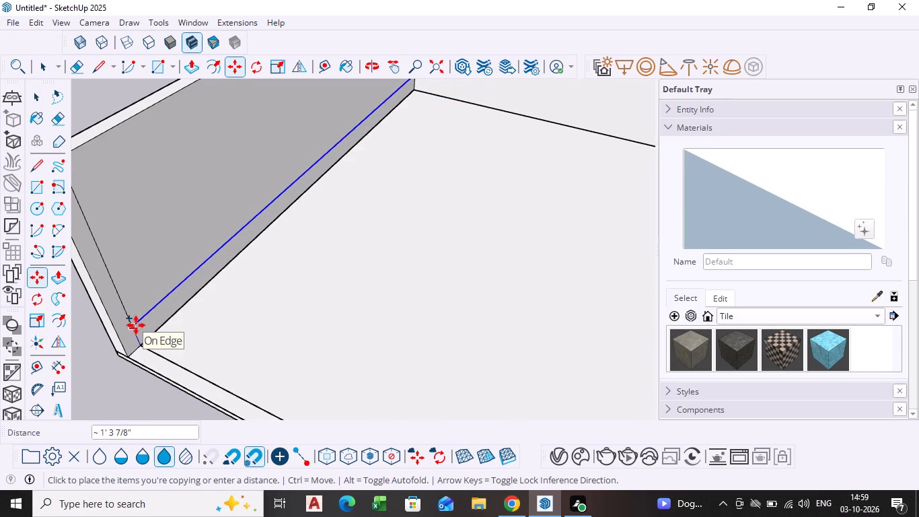
key(4)
key(Return)
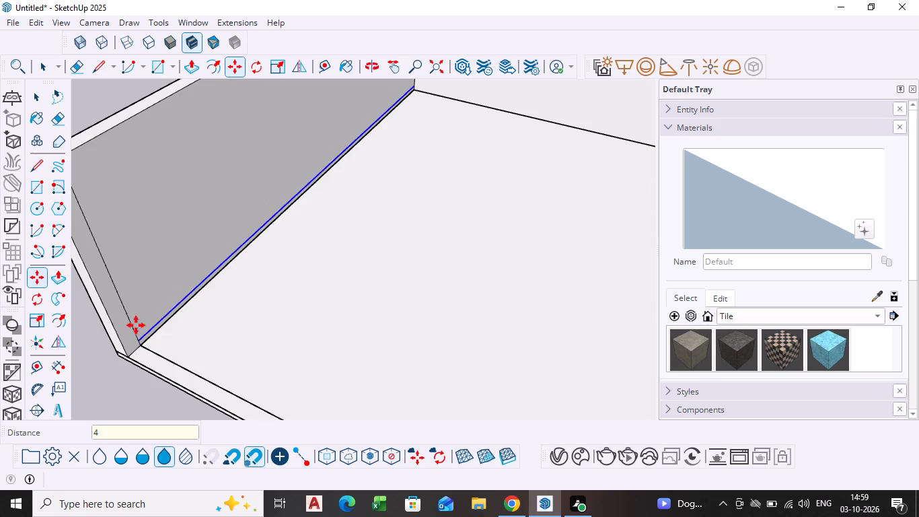
Push/Pull the 4" strip at the wall's foot 22" into the room to form a low base.
scroll(163, 336, up, 8)
key(space)
click(139, 326)
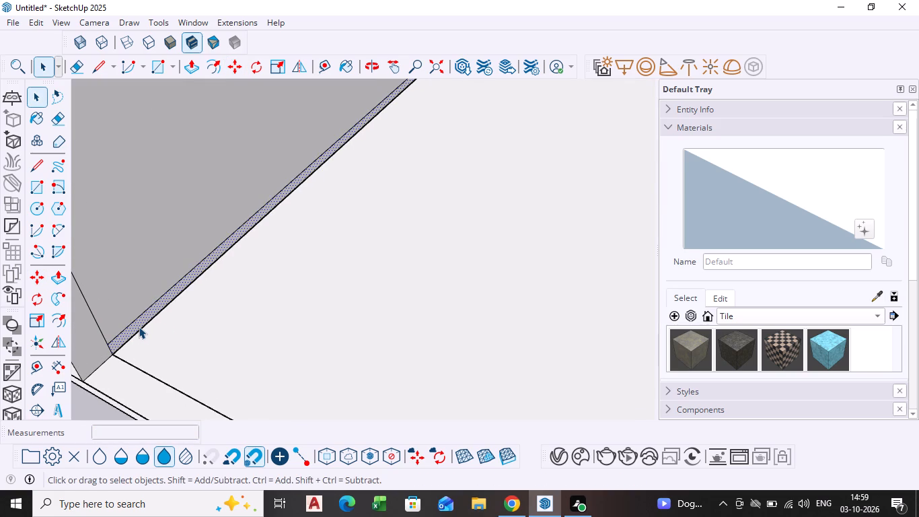
key(p)
click(137, 326)
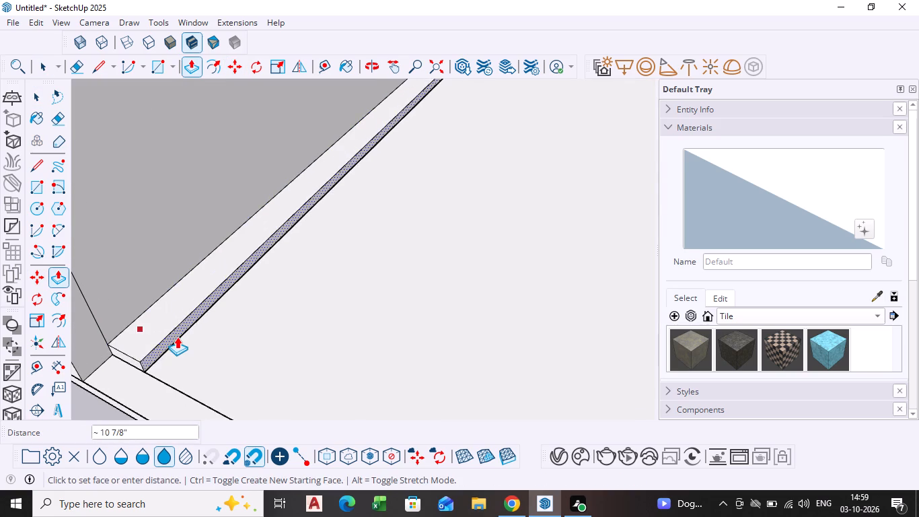
scroll(178, 339, down, 5)
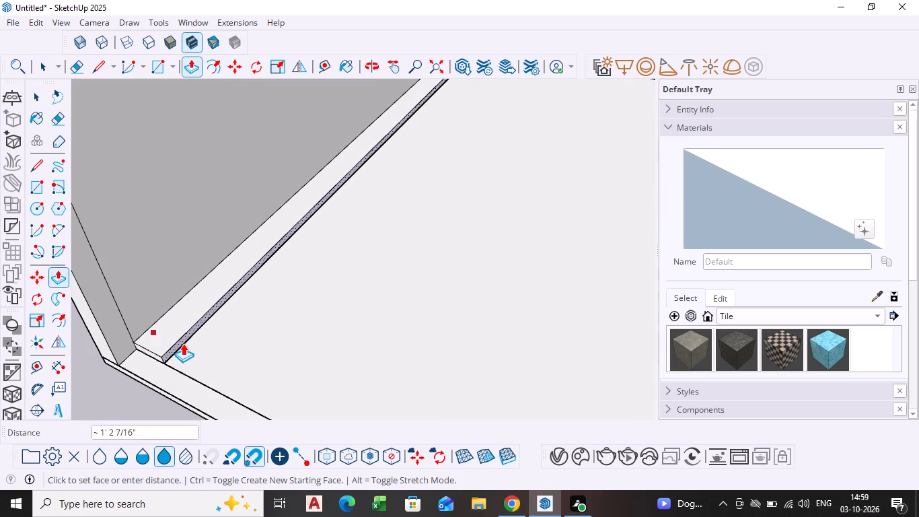
text(22)
key(Return)
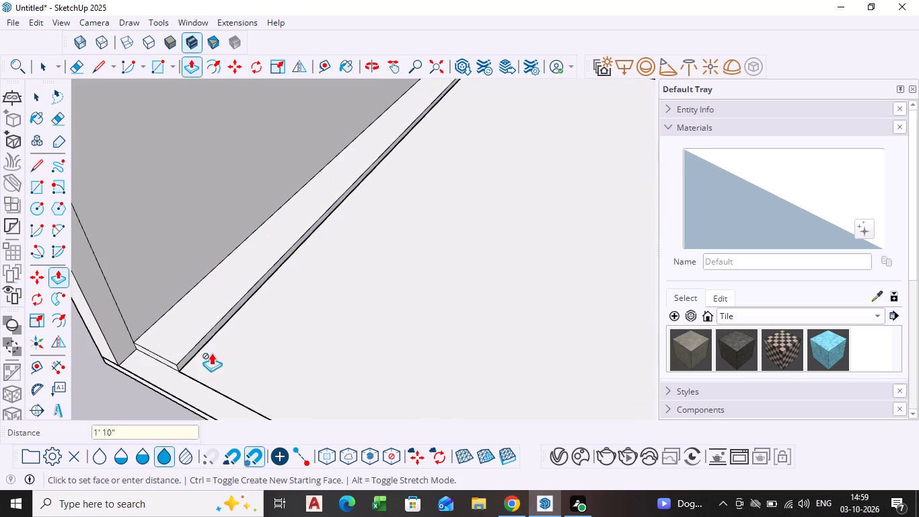
scroll(213, 353, down, 6)
middle_drag(219, 363, 216, 338)
key(space)
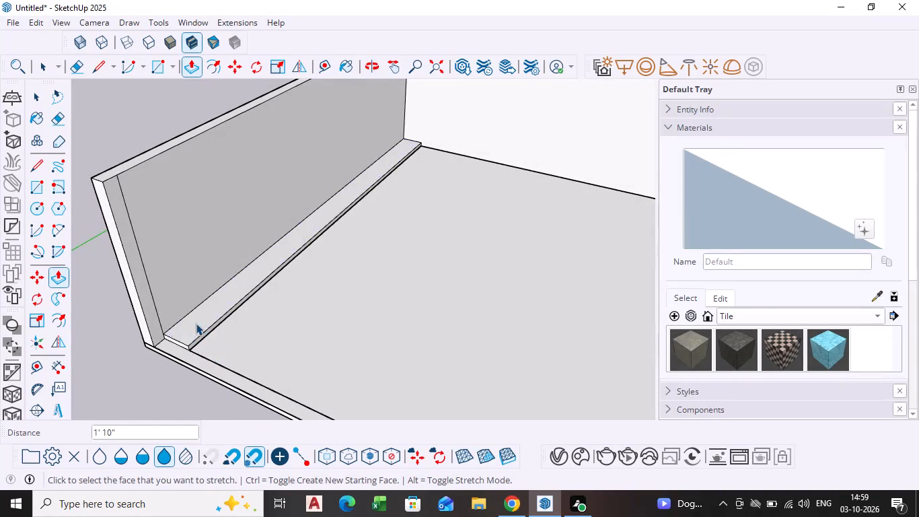
Copy the low base's rear top edge, where it meets the side wall, 30" up the wall face.
scroll(178, 322, up, 5)
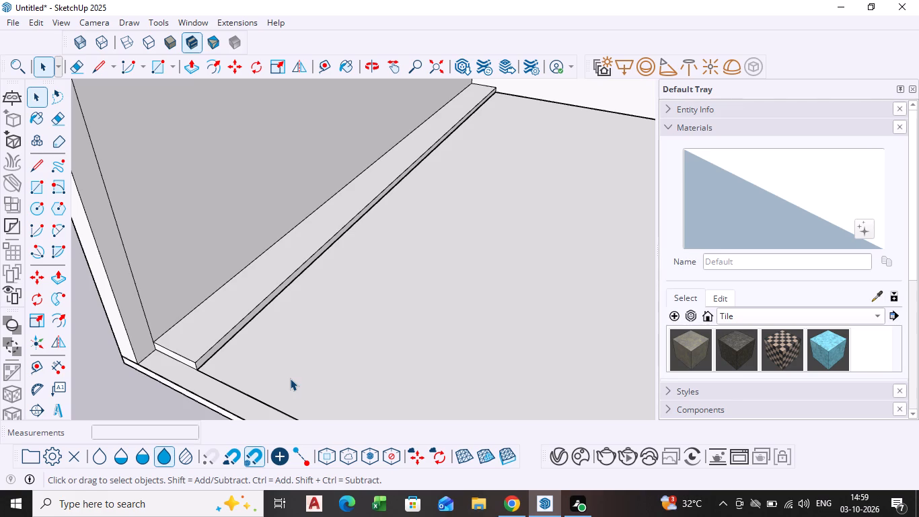
scroll(354, 335, down, 2)
middle_drag(302, 345, 274, 350)
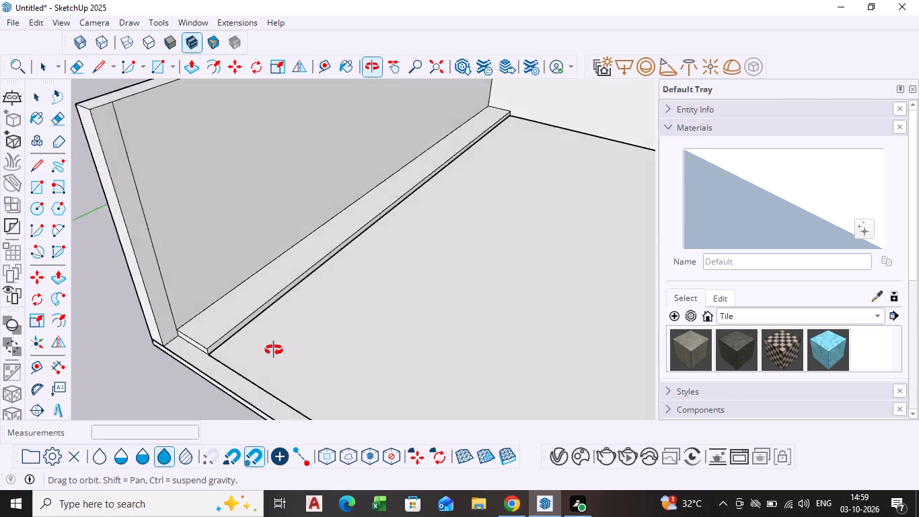
middle_drag(274, 350, 243, 350)
scroll(223, 284, up, 1)
click(219, 278)
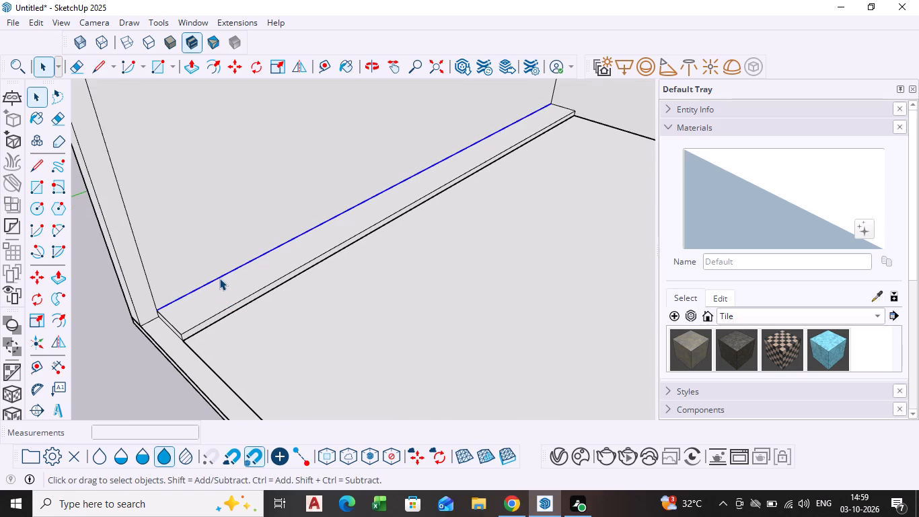
key(m)
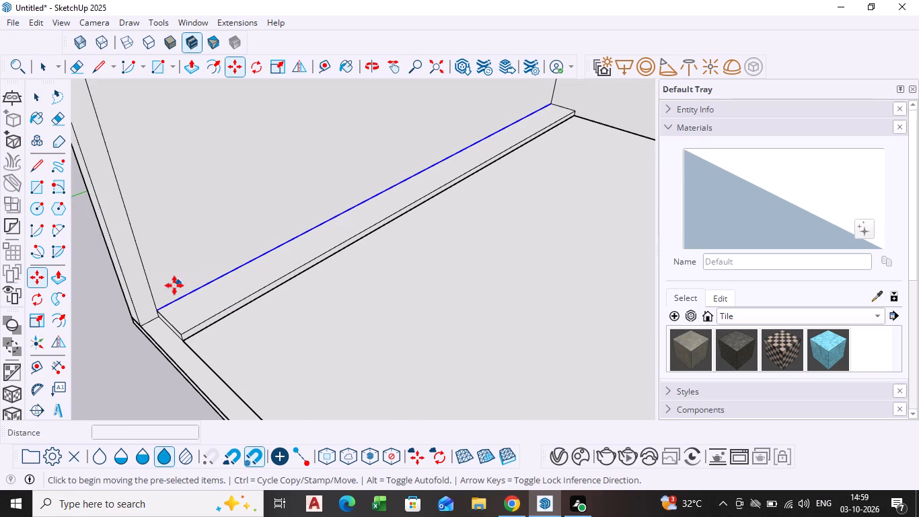
click(154, 310)
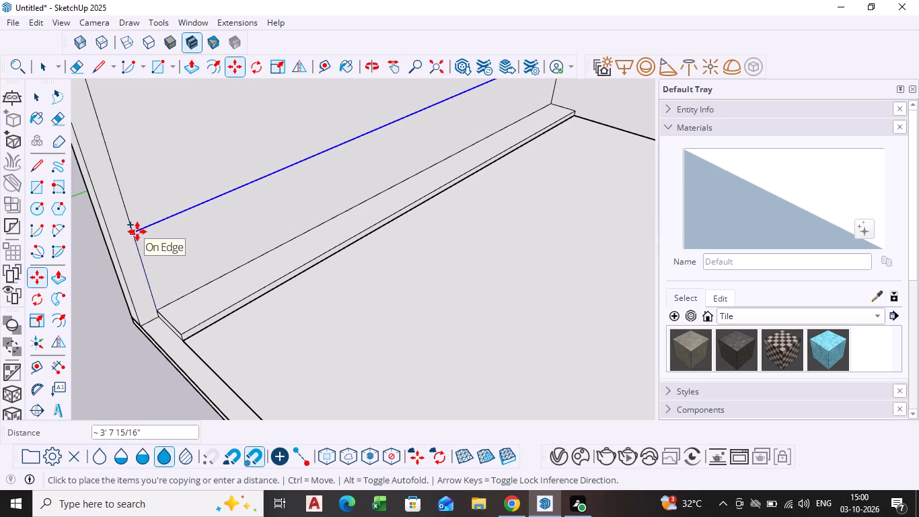
text(30)
key(Return)
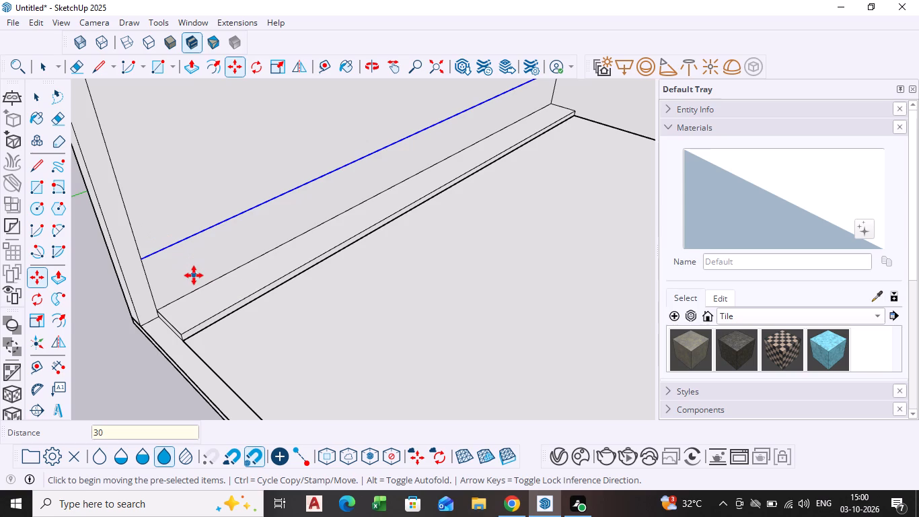
key(space)
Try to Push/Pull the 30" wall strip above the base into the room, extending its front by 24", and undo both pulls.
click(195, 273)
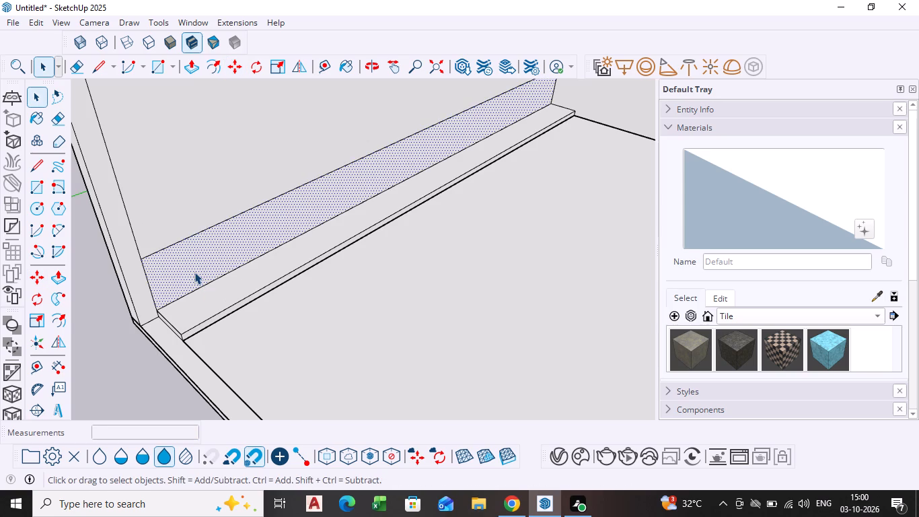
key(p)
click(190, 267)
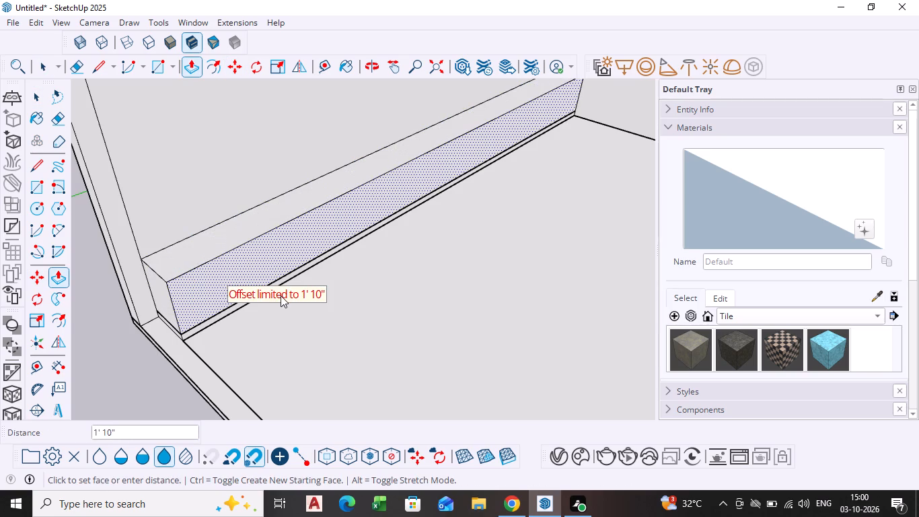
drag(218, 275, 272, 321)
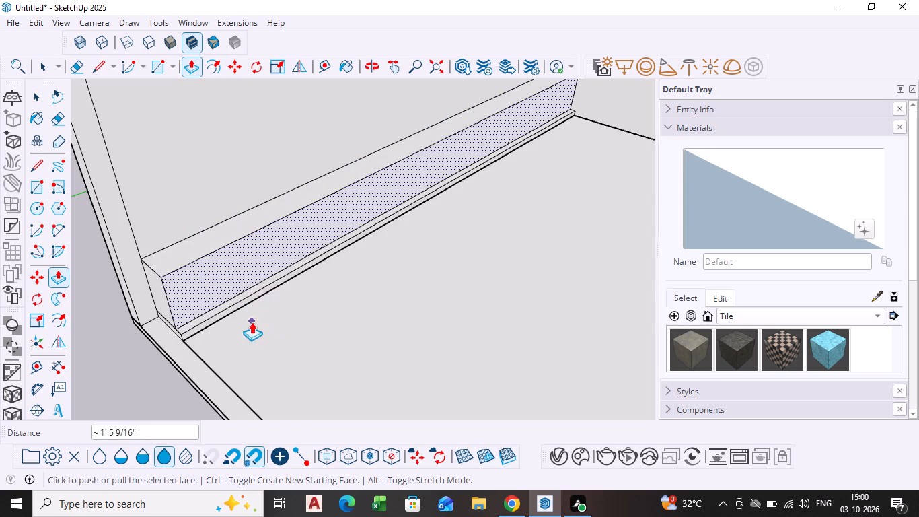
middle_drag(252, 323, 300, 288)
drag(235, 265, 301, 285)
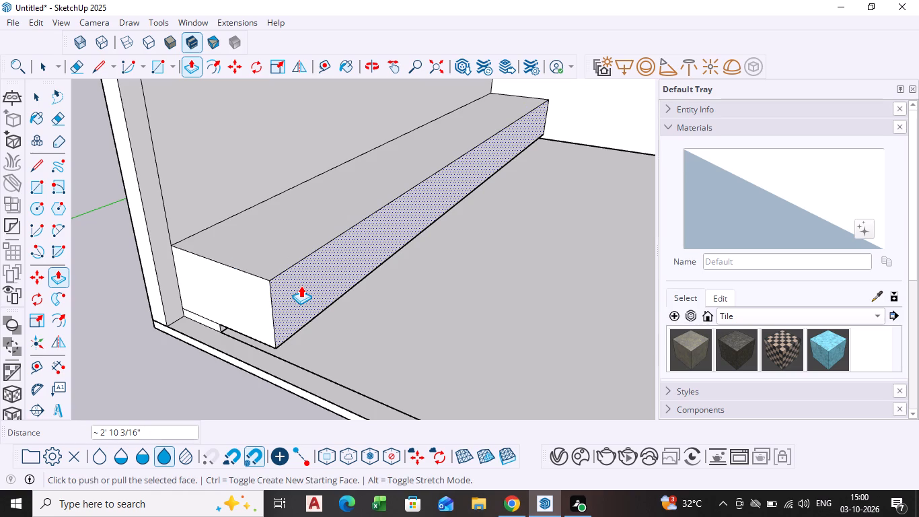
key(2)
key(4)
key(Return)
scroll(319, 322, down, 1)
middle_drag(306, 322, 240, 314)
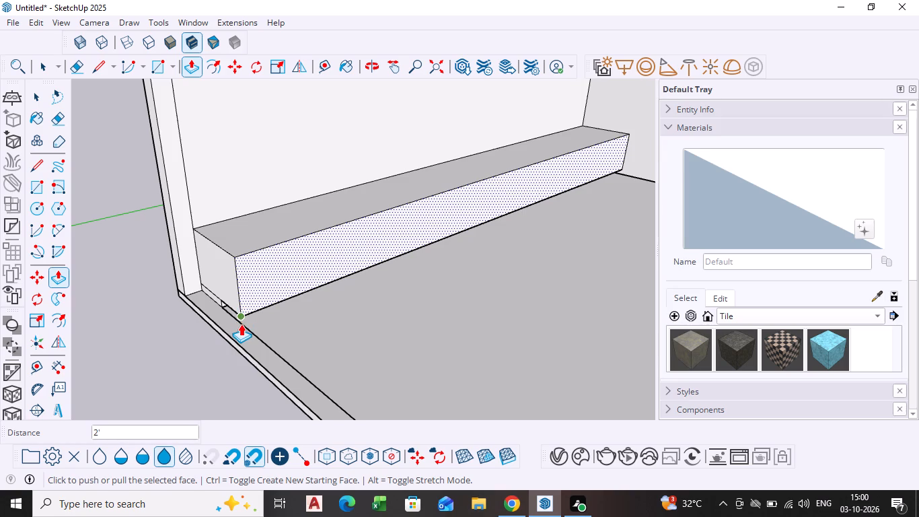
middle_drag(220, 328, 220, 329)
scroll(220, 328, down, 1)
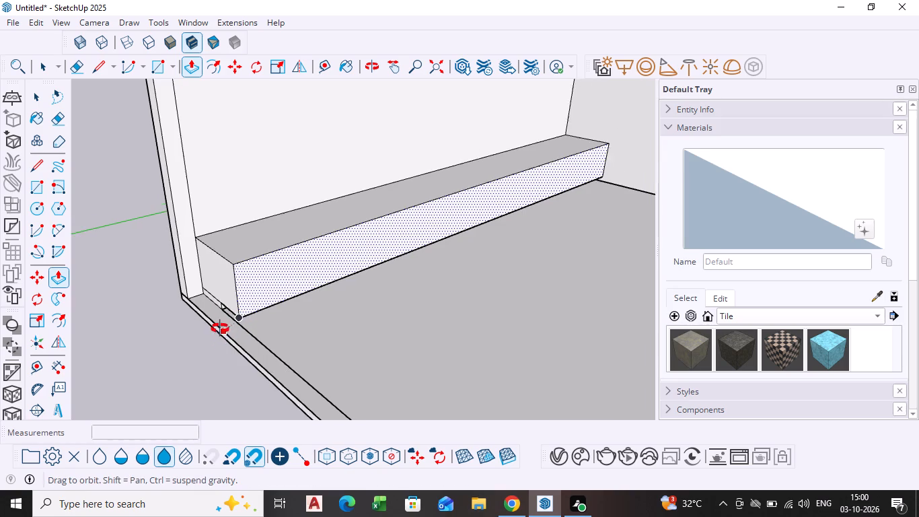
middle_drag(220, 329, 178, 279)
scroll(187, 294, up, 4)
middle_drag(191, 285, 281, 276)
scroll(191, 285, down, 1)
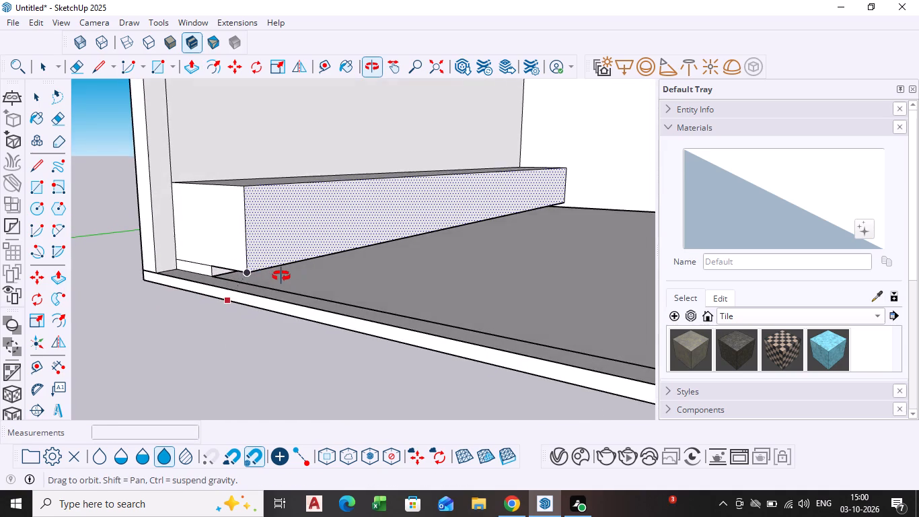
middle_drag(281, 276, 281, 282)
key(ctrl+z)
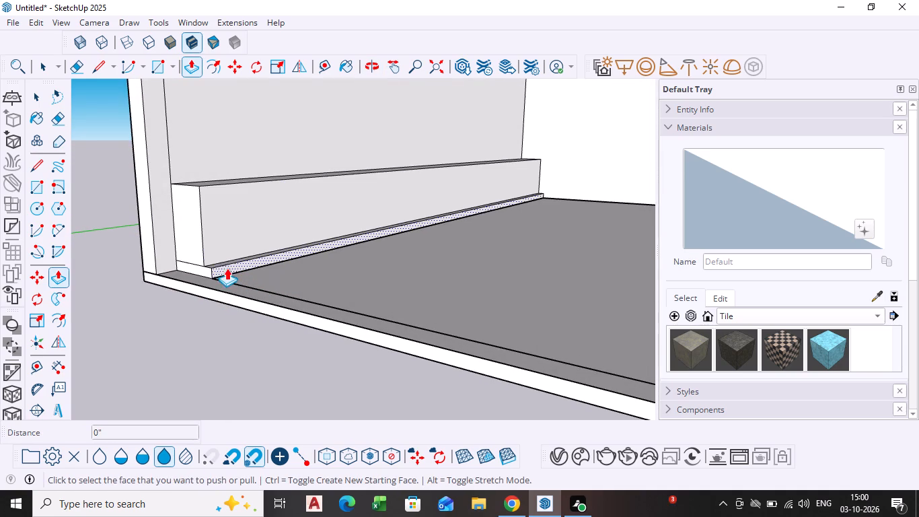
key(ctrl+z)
Push/Pull the 30" wall strip above the base 22" into the room, flush with the base's front.
click(196, 223)
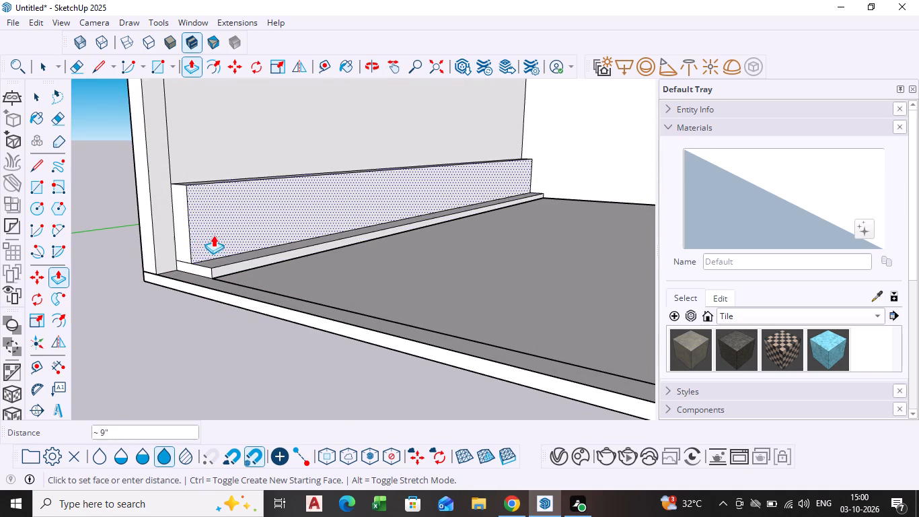
text(24)
key(Return)
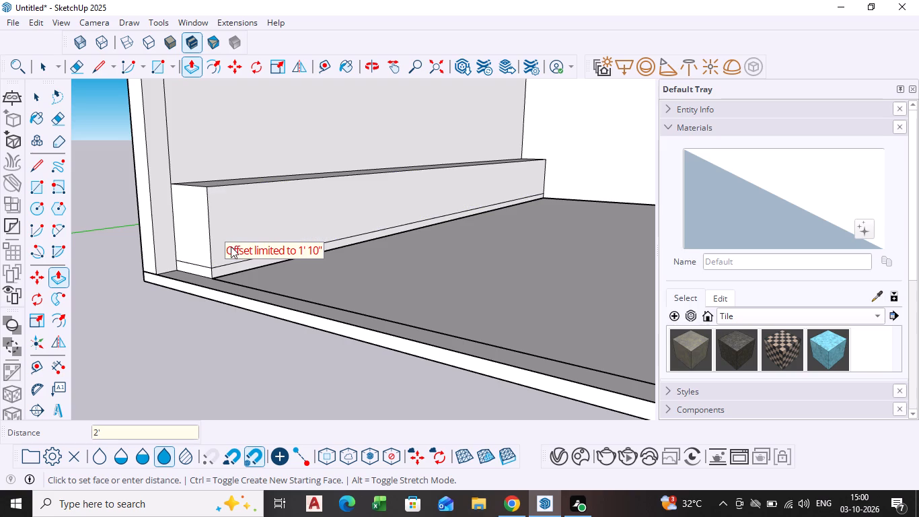
Push/Pull the front face of the 30" counter block 4" further out so it overhangs the low base.
click(229, 227)
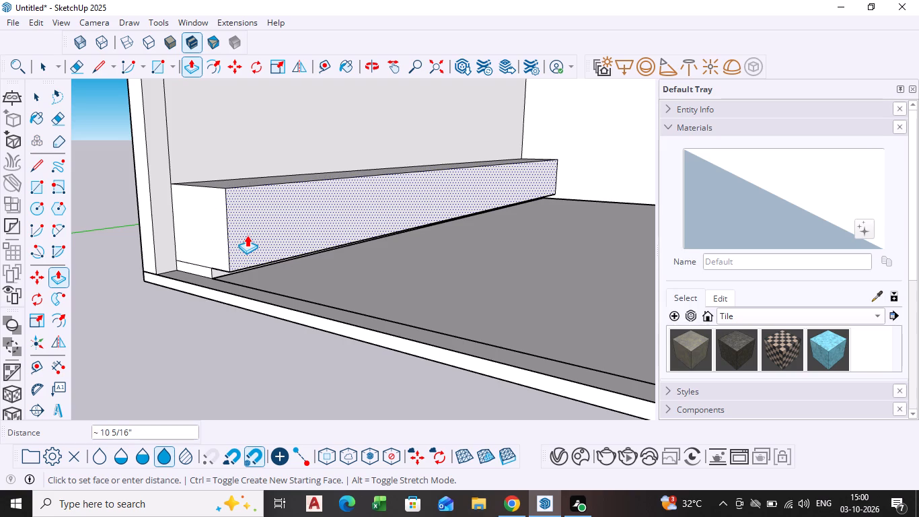
key(4)
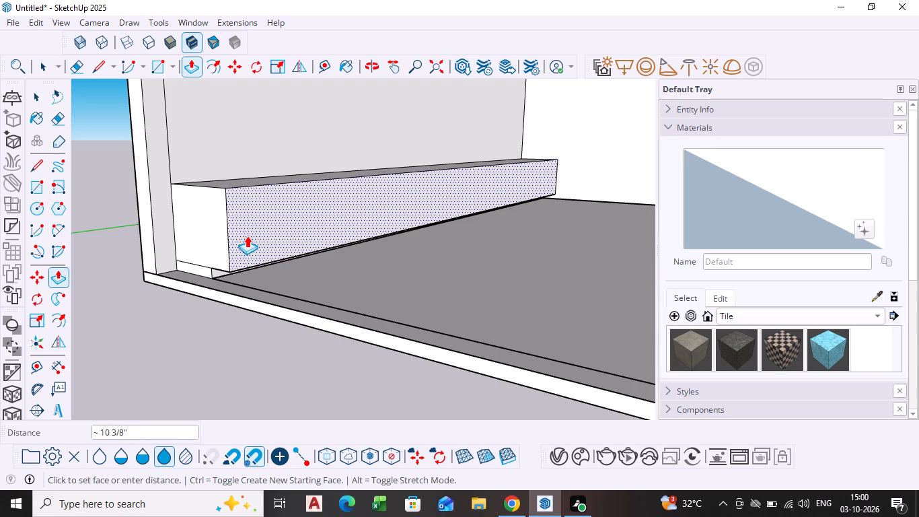
key(Return)
scroll(301, 304, down, 3)
middle_drag(301, 306, 239, 366)
scroll(231, 354, up, 1)
scroll(163, 285, down, 4)
key(space)
Copy the counter block's rear top edge 2" up the side wall face.
scroll(376, 312, down, 9)
middle_drag(375, 312, 351, 331)
scroll(325, 237, up, 9)
scroll(359, 291, down, 2)
shift+middle_drag(359, 291, 296, 282)
scroll(256, 251, up, 1)
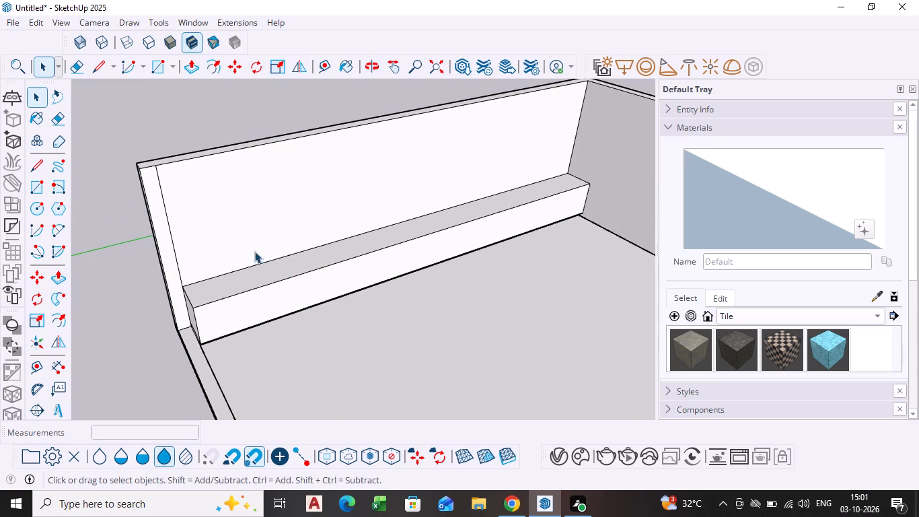
scroll(254, 251, up, 1)
click(258, 268)
key(m)
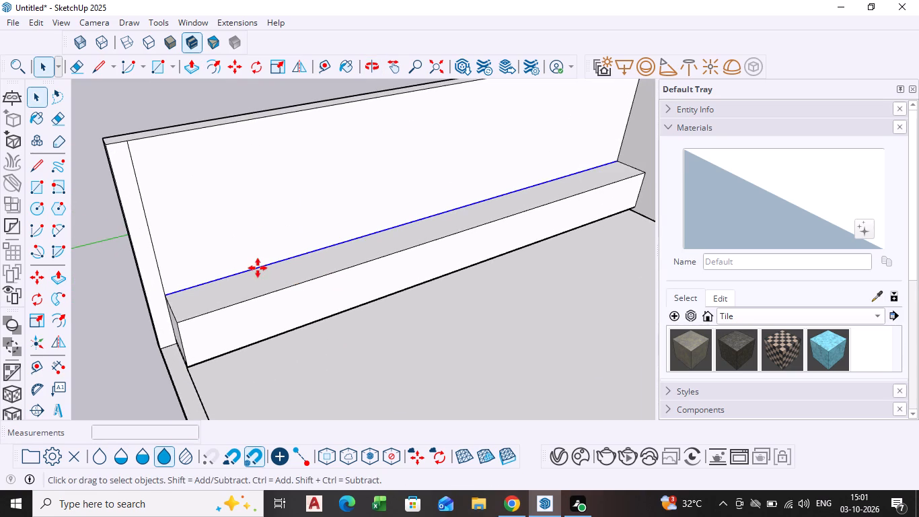
click(167, 293)
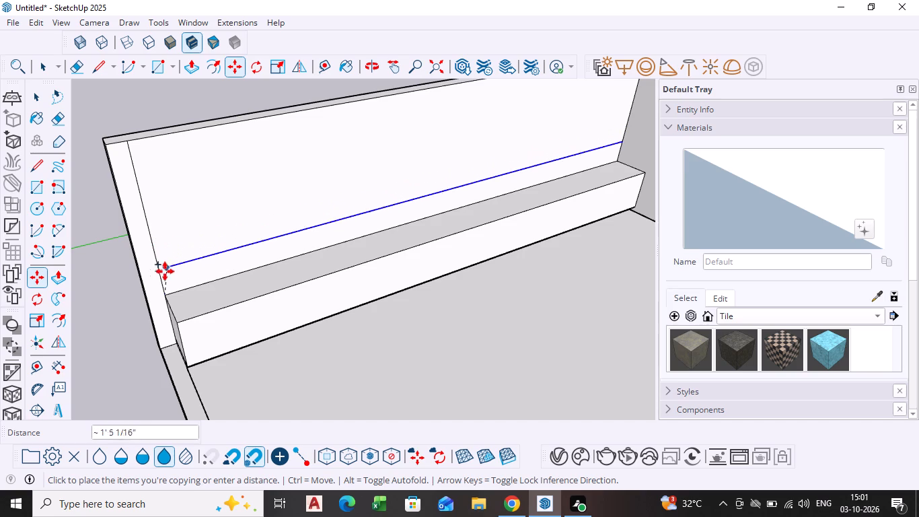
key(2)
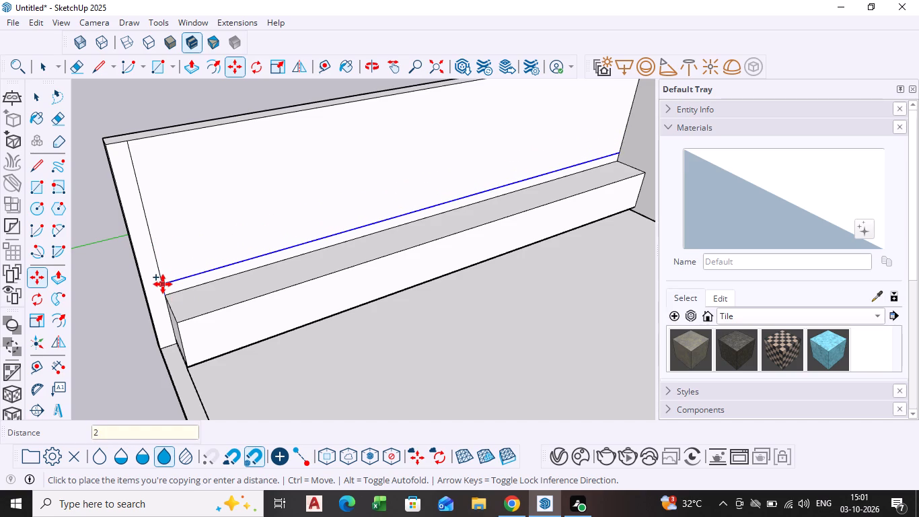
key(Return)
scroll(178, 309, up, 3)
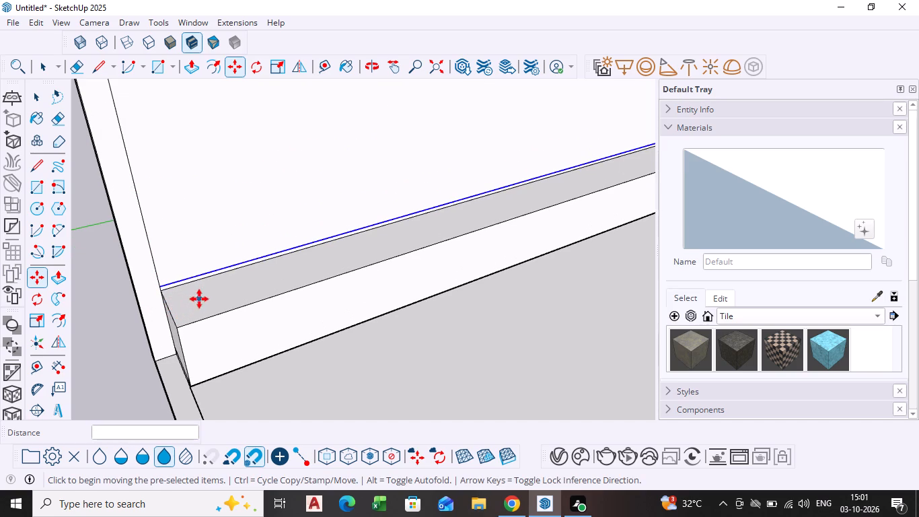
key(space)
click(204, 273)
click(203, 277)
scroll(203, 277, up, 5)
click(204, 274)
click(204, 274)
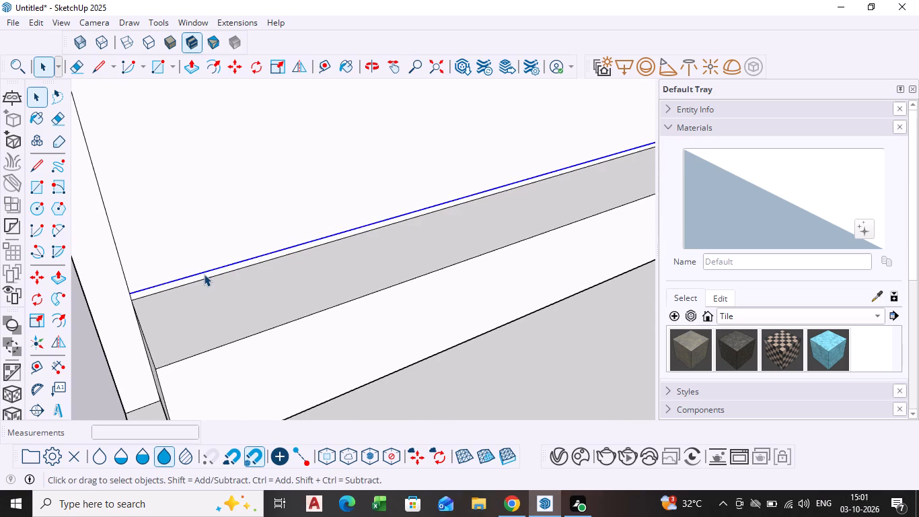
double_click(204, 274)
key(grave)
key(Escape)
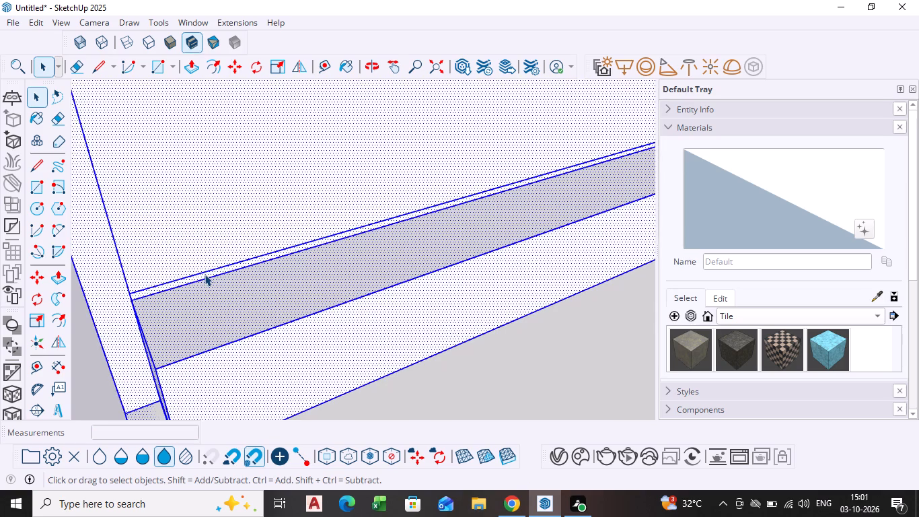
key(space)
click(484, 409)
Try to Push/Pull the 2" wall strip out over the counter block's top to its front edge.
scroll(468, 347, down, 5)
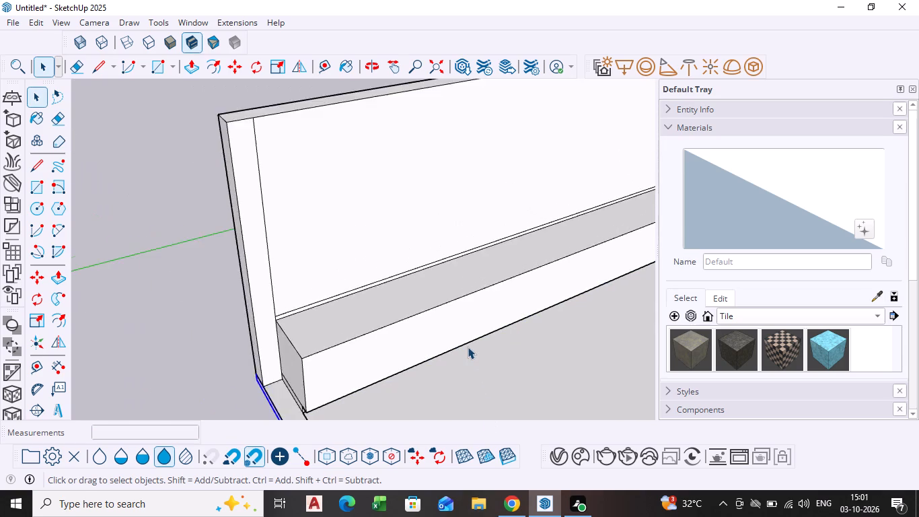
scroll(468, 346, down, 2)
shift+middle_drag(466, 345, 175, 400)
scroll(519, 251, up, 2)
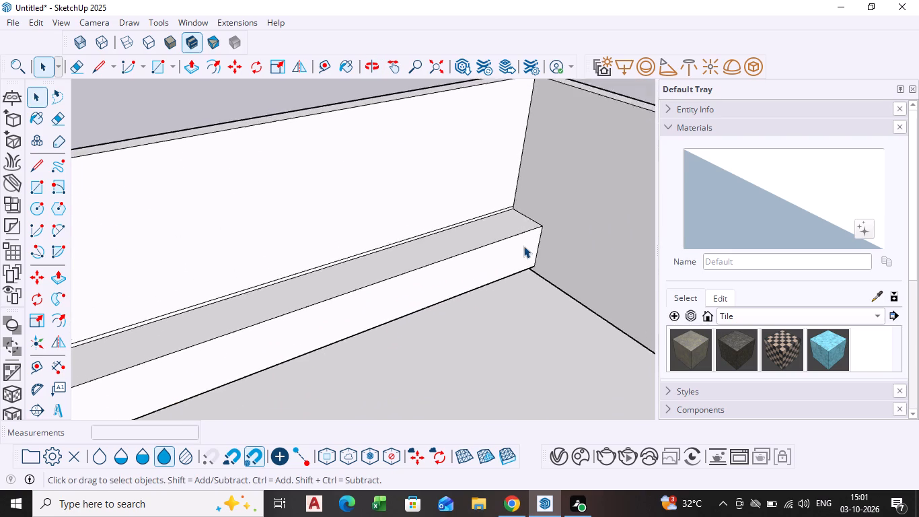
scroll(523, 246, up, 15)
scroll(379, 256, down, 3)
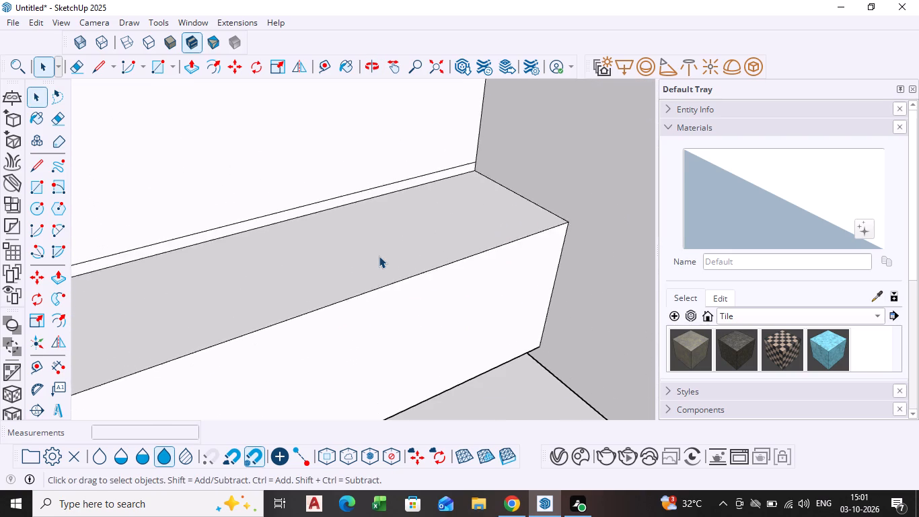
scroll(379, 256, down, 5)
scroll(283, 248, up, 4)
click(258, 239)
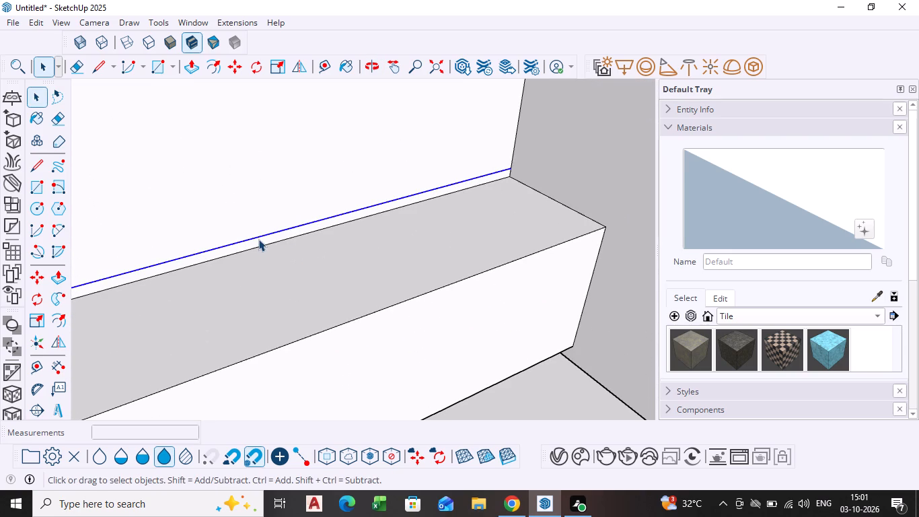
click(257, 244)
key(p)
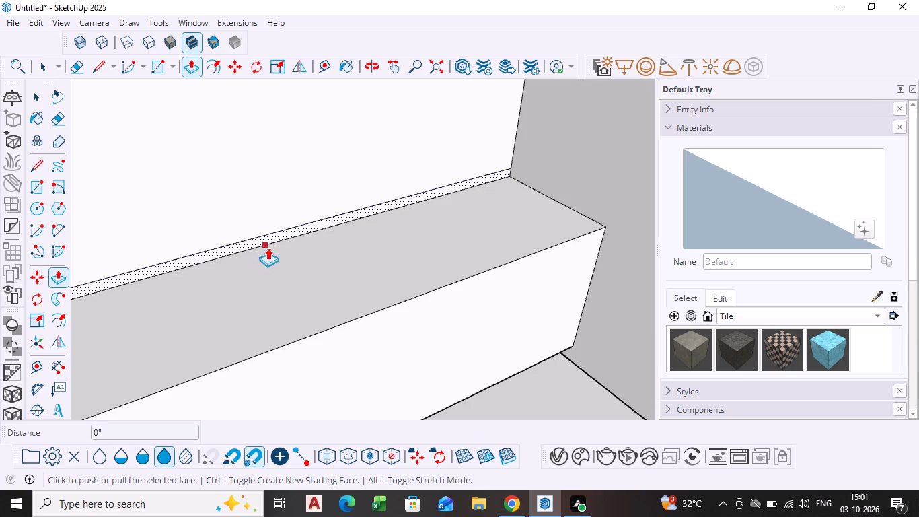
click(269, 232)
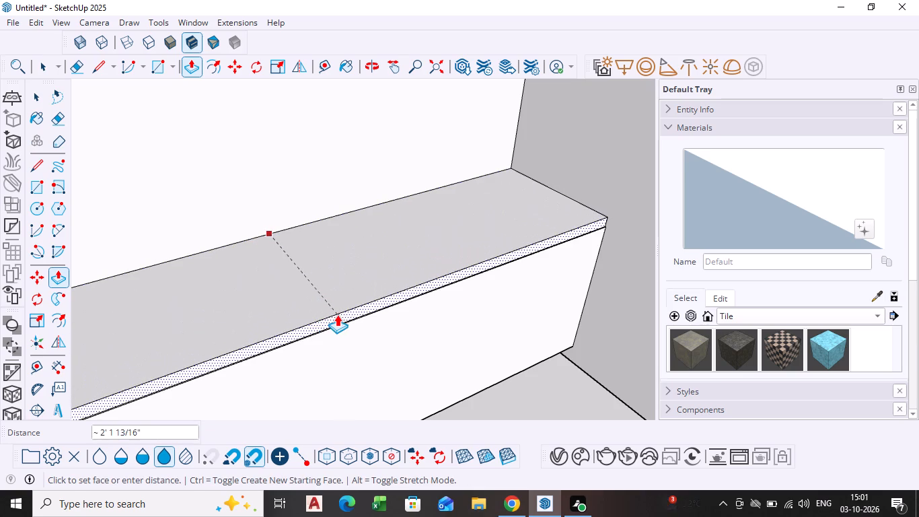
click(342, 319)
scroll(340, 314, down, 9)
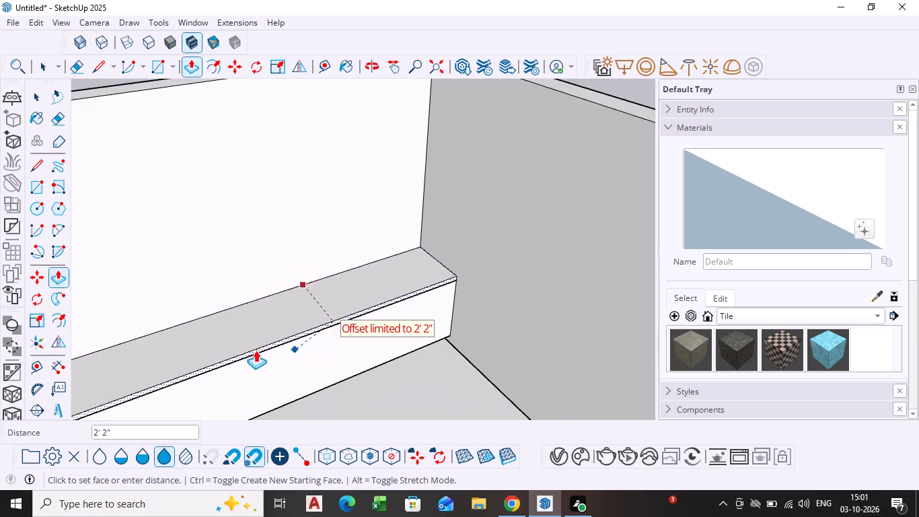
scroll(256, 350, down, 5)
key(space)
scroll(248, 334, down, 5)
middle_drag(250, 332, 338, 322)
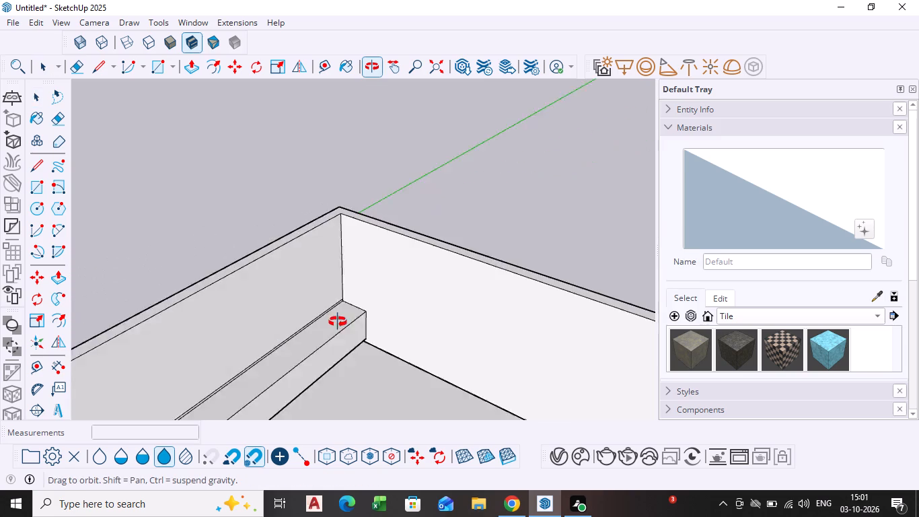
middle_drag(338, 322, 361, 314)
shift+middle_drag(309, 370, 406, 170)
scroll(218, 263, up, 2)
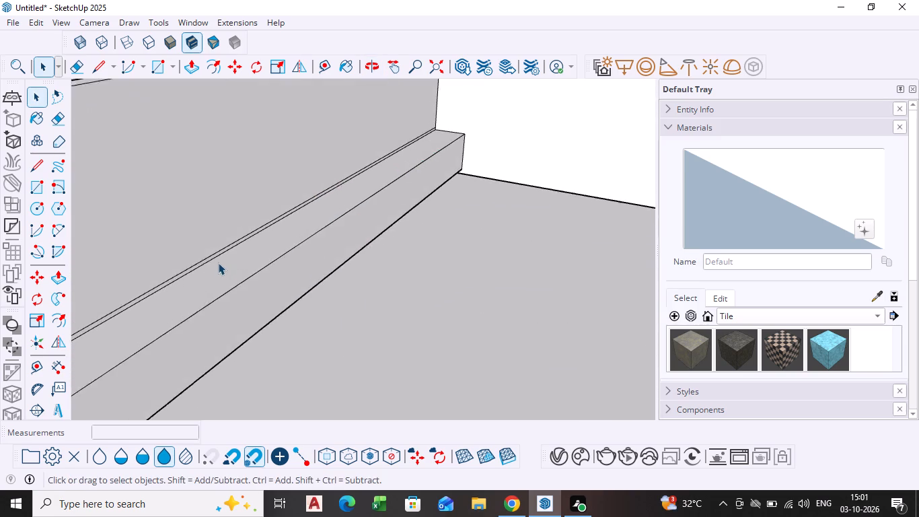
Push/Pull the 2" wall strip out over the counter block's top to its front edge to form the countertop.
scroll(218, 263, up, 5)
click(166, 289)
click(166, 290)
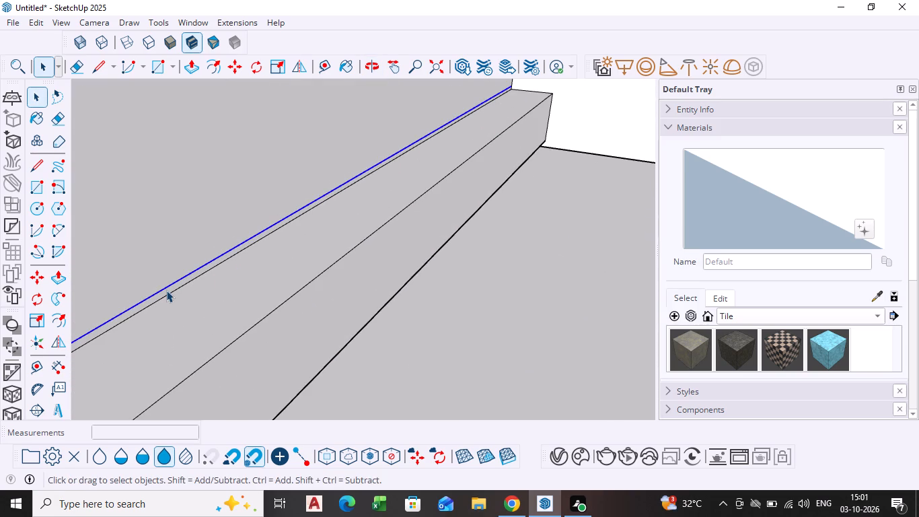
double_click(166, 292)
key(p)
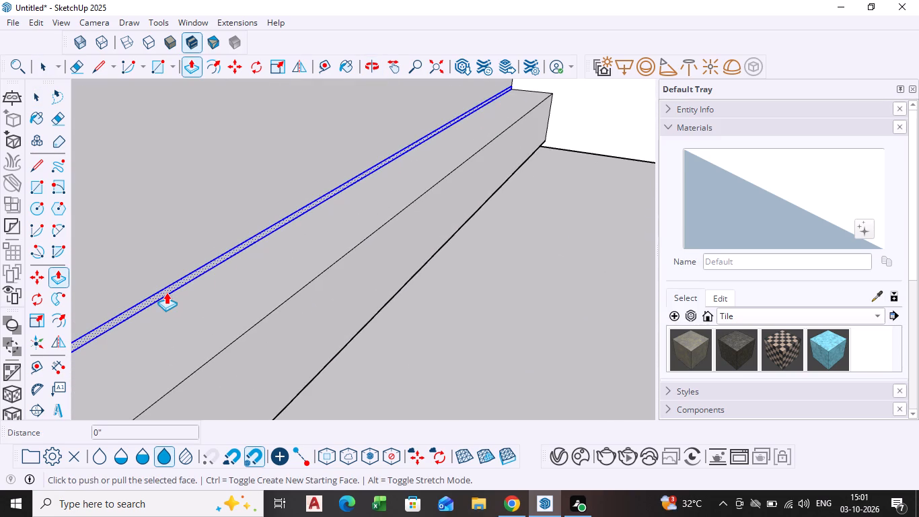
drag(163, 284, 240, 333)
key(space)
scroll(365, 329, down, 6)
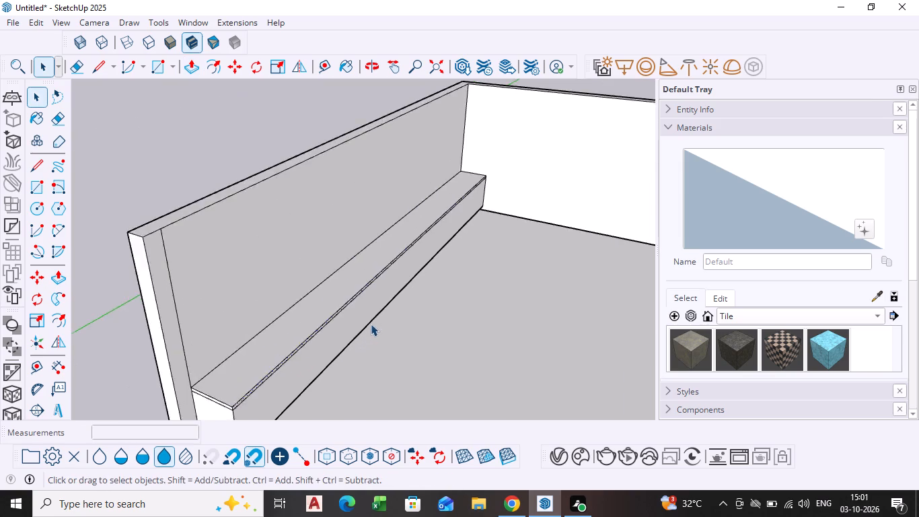
scroll(371, 324, down, 5)
middle_drag(357, 338, 246, 320)
click(209, 157)
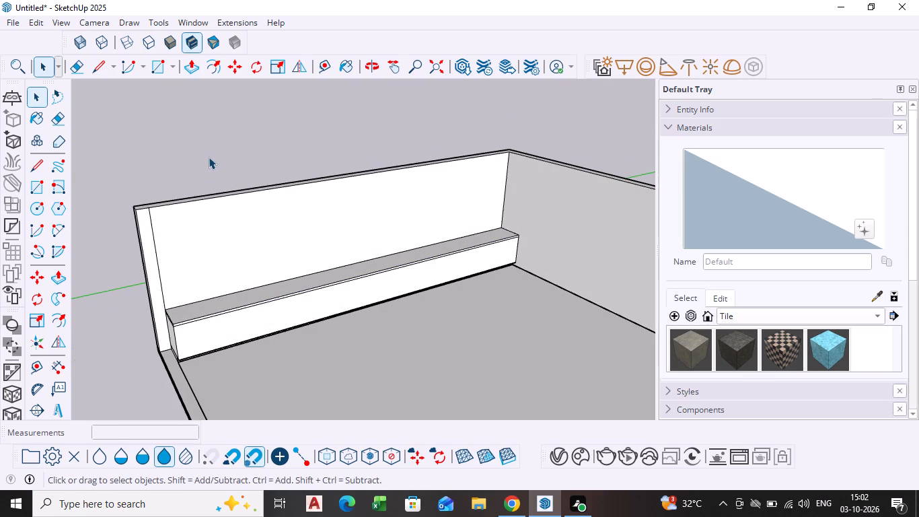
key(space)
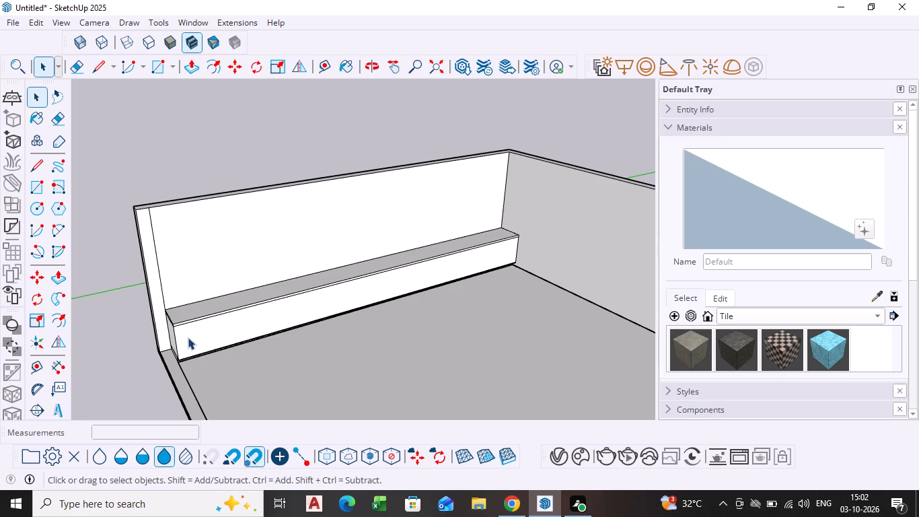
Copy the countertop's rear edge 24" up the side wall face.
scroll(205, 295, up, 4)
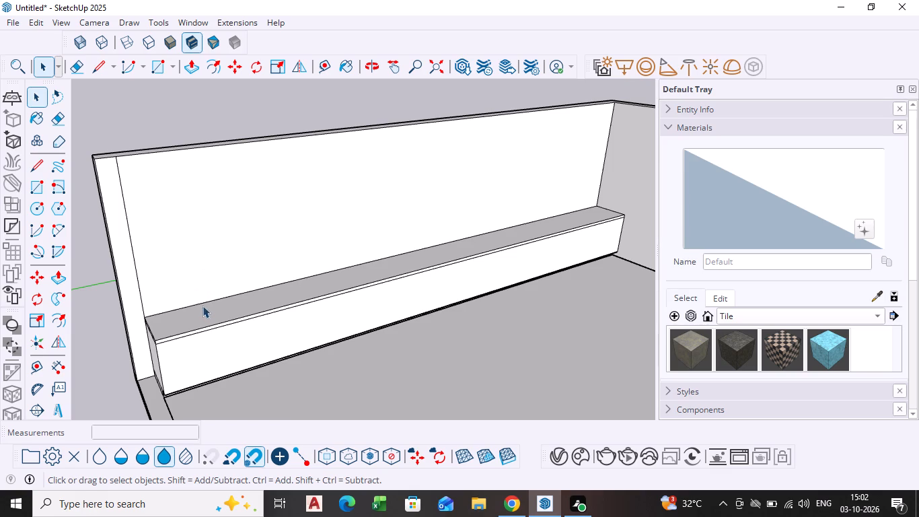
scroll(209, 314, up, 3)
click(223, 292)
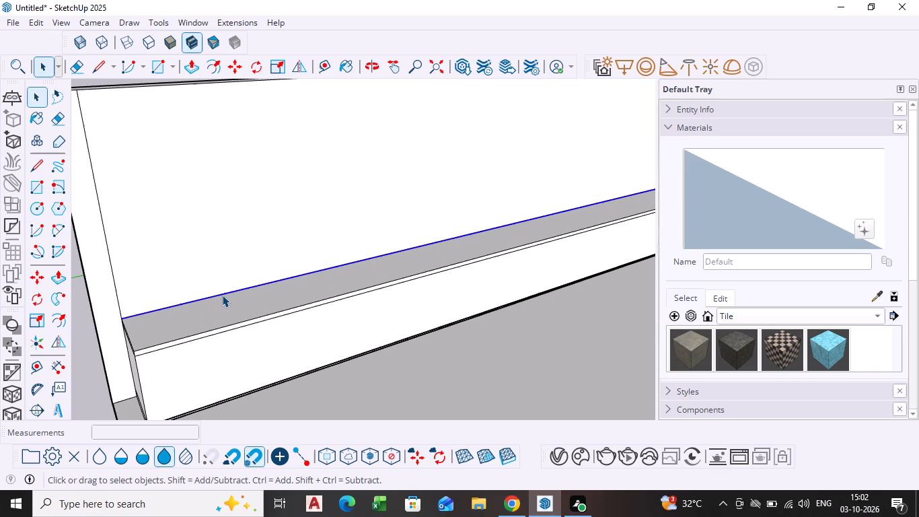
key(m)
click(124, 318)
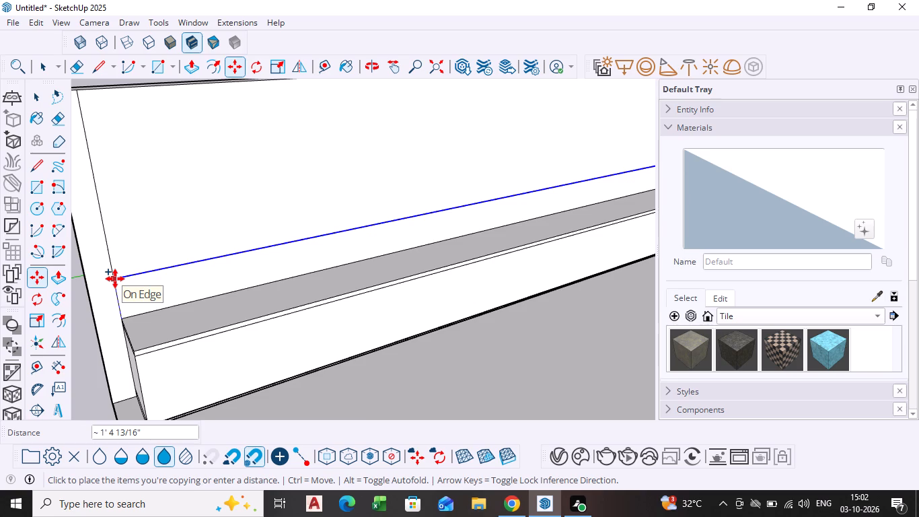
text(24)
key(Return)
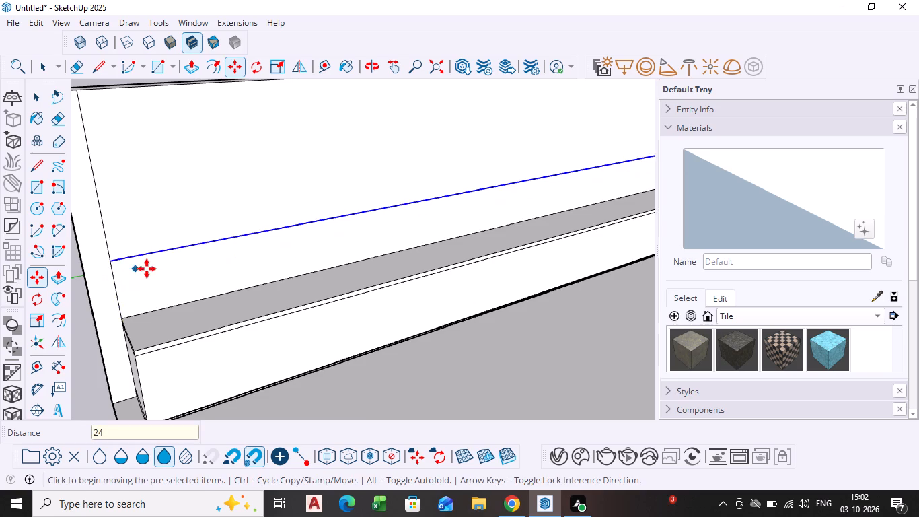
scroll(151, 268, down, 4)
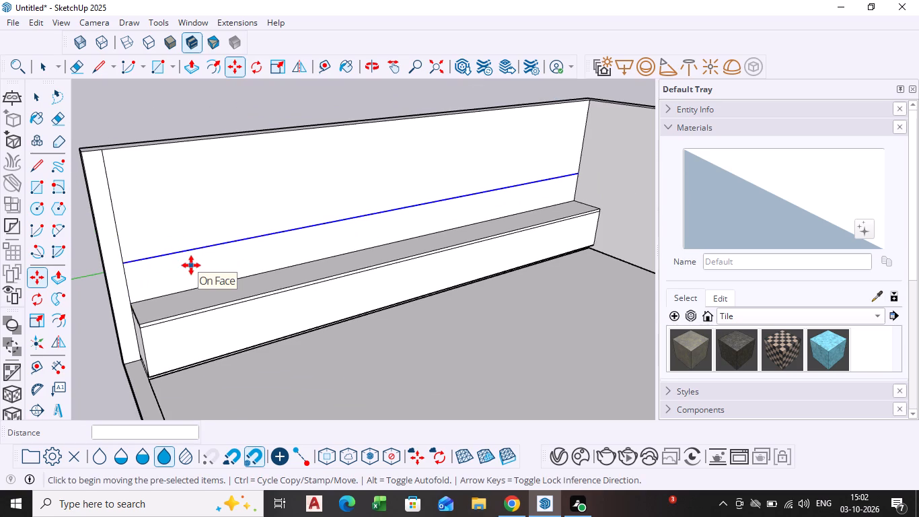
key(space)
Push/Pull the 24" wall strip above the countertop 2" into the room as a backsplash.
click(189, 267)
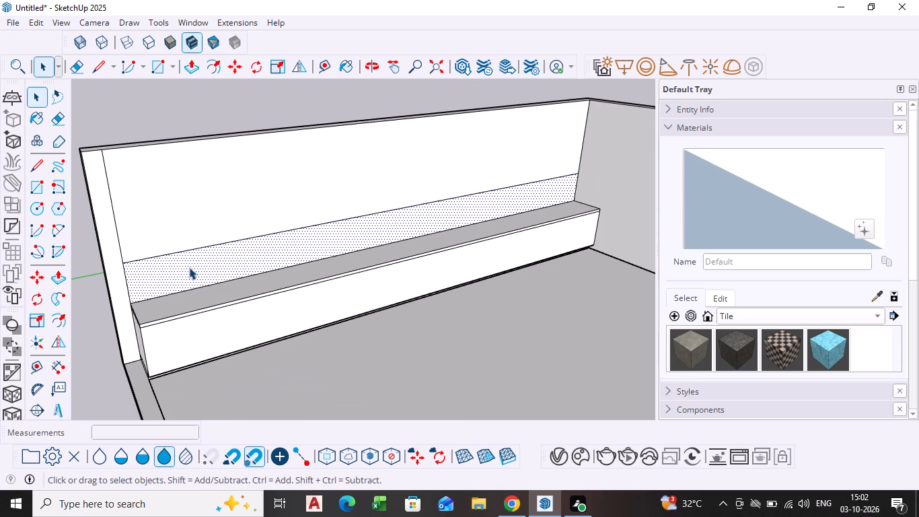
key(p)
click(189, 267)
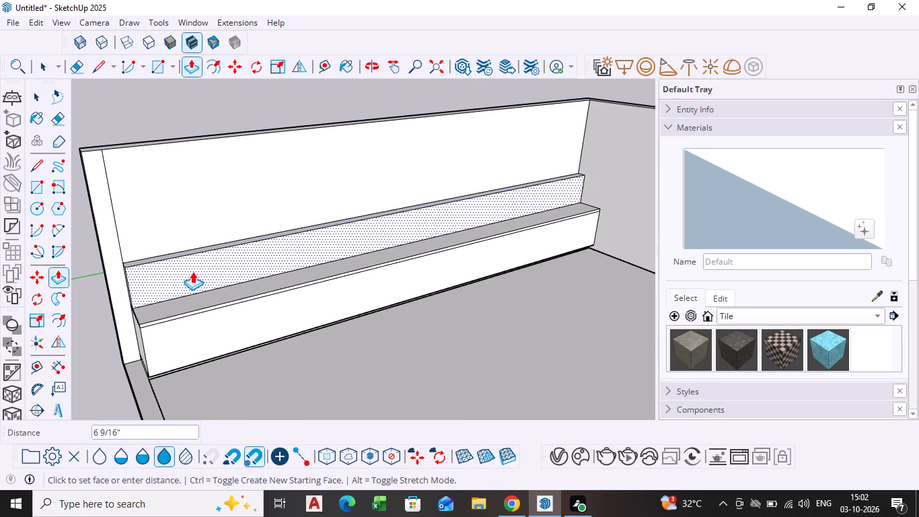
key(2)
key(Return)
key(space)
Copy the backsplash's upper edge along the side wall 24" up the wall face.
scroll(190, 326, down, 2)
middle_drag(190, 327, 194, 328)
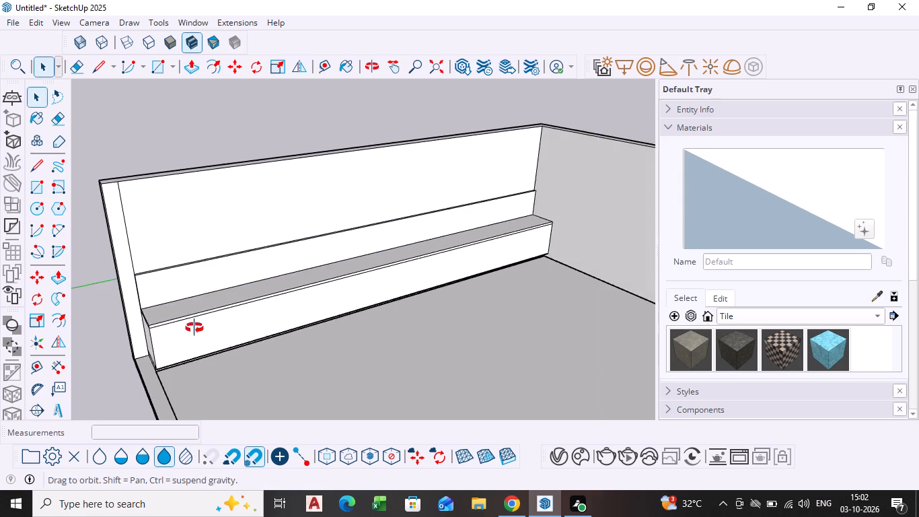
middle_drag(194, 328, 281, 325)
scroll(225, 303, up, 3)
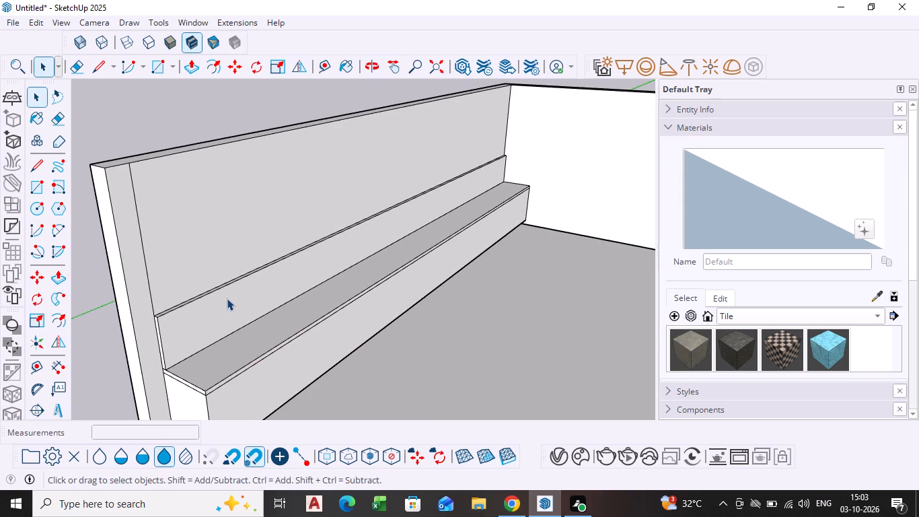
middle_drag(231, 281, 220, 331)
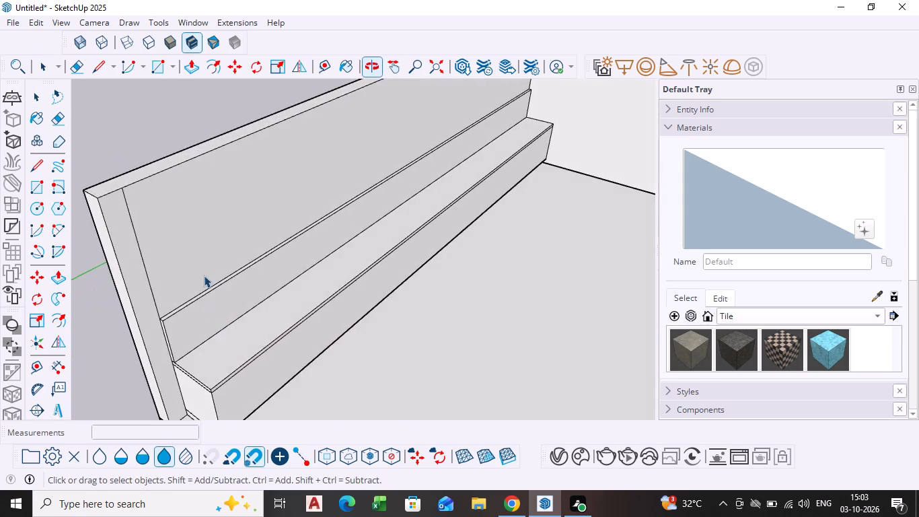
scroll(204, 275, up, 4)
click(219, 289)
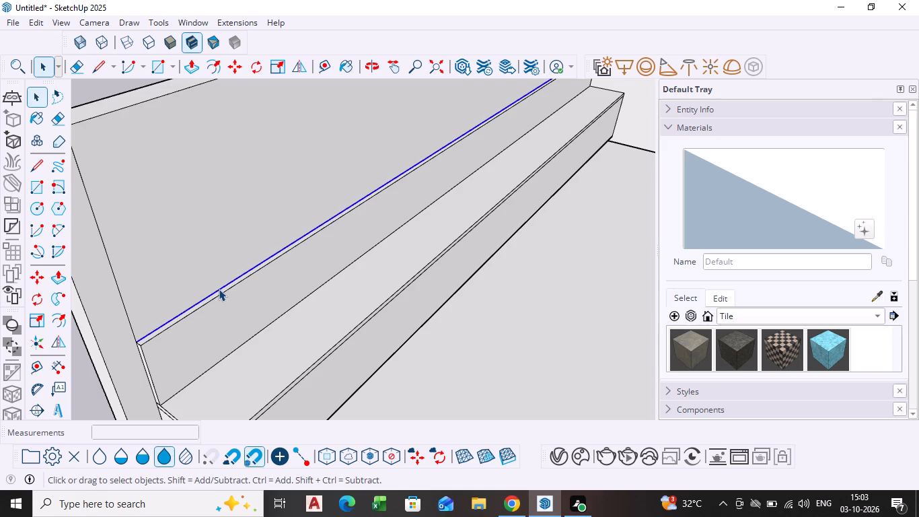
key(m)
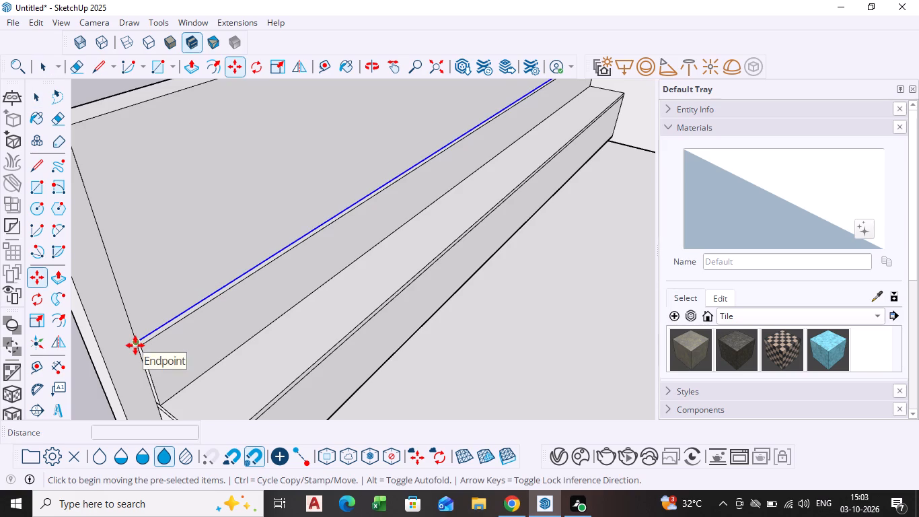
click(135, 345)
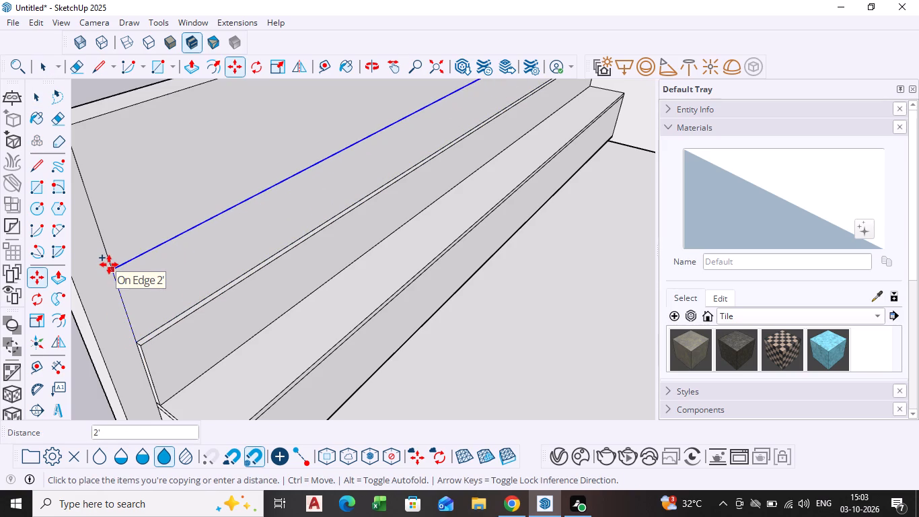
text(24)
key(Return)
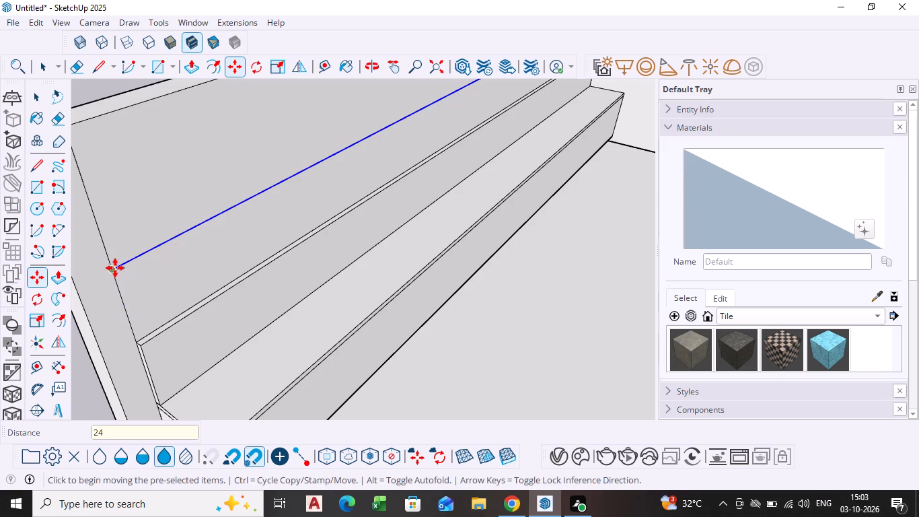
scroll(201, 287, down, 4)
key(space)
Move the copied line above the backsplash about 1' 5 3/16" further up the side wall.
scroll(289, 316, down, 2)
middle_drag(235, 318, 150, 314)
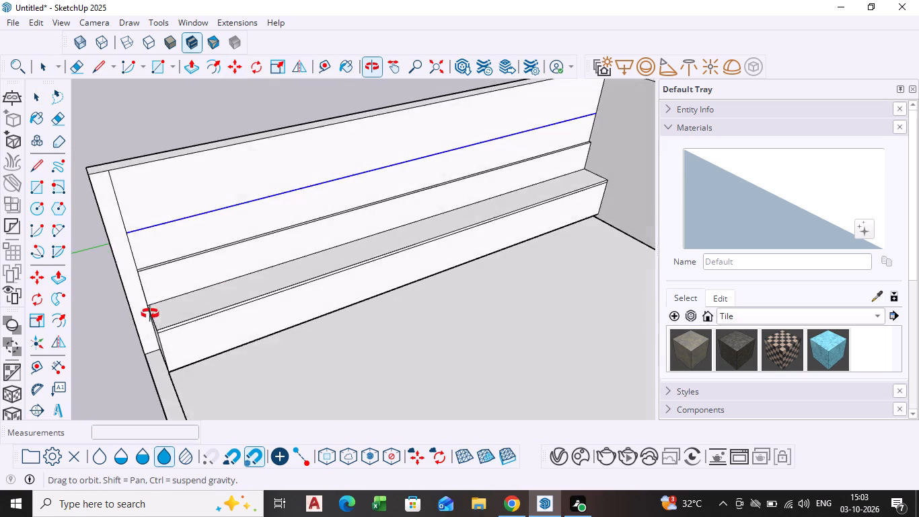
middle_drag(150, 314, 143, 303)
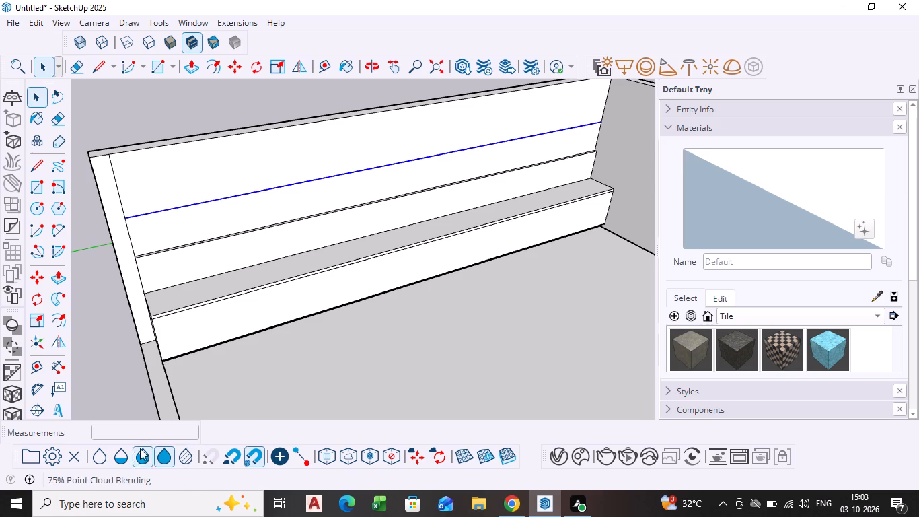
scroll(135, 441, down, 2)
shift+middle_drag(126, 446, 56, 462)
shift+scroll(59, 474, down, 1)
shift+scroll(207, 294, down, 1)
shift+middle_drag(201, 296, 157, 356)
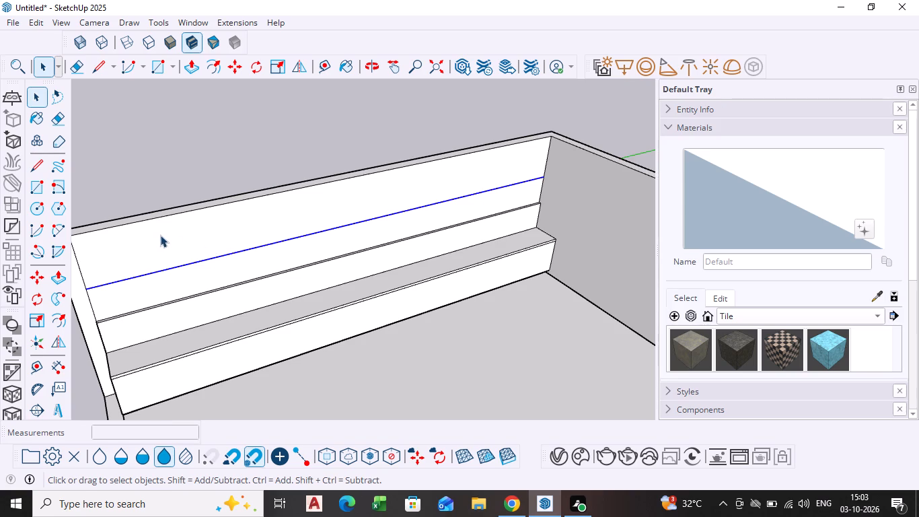
middle_drag(166, 248, 185, 226)
scroll(151, 254, up, 3)
middle_drag(157, 279, 170, 247)
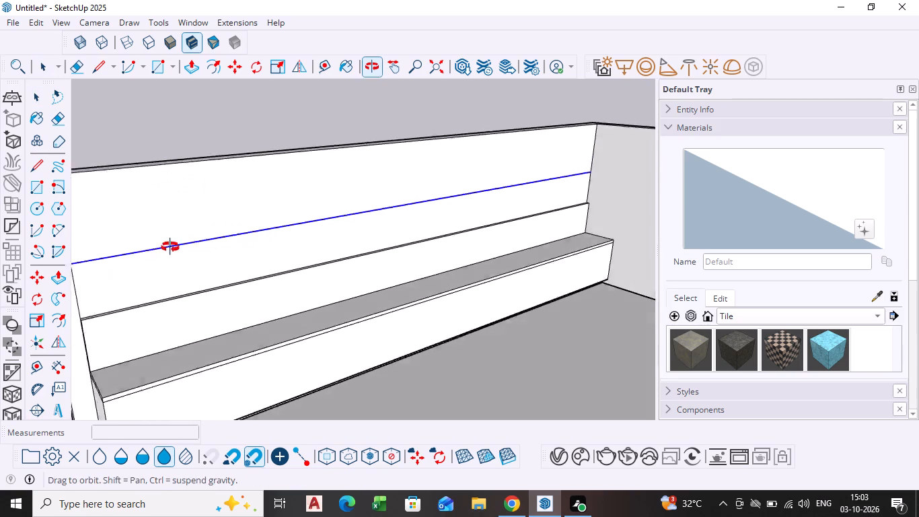
middle_drag(170, 247, 175, 240)
key(m)
shift+middle_drag(104, 240, 132, 244)
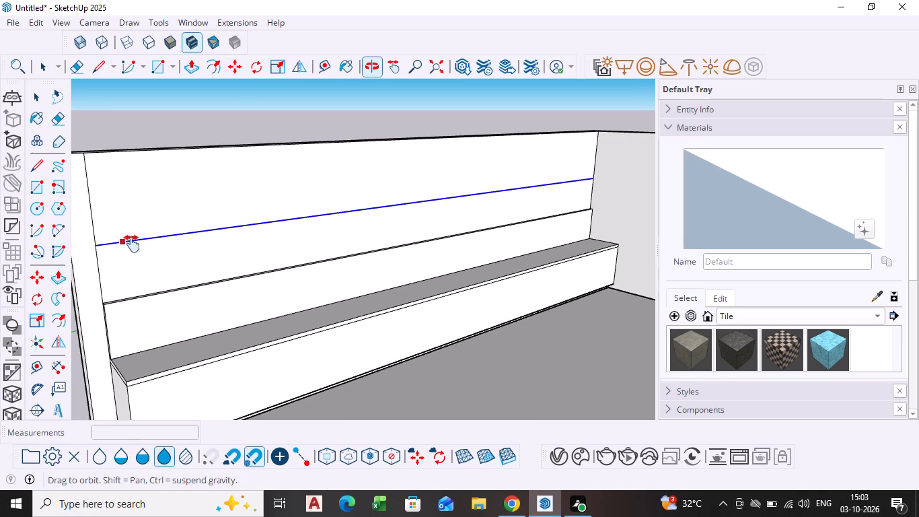
shift+middle_drag(132, 244, 141, 245)
click(113, 247)
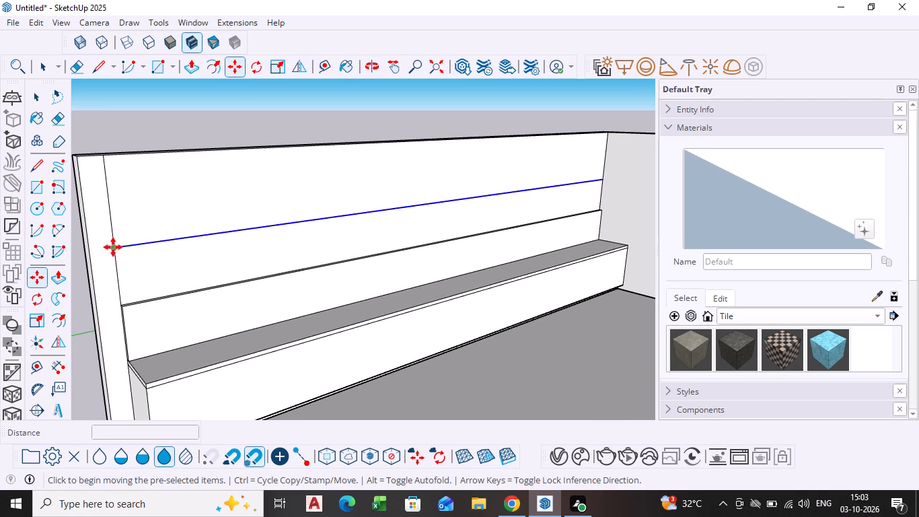
click(108, 205)
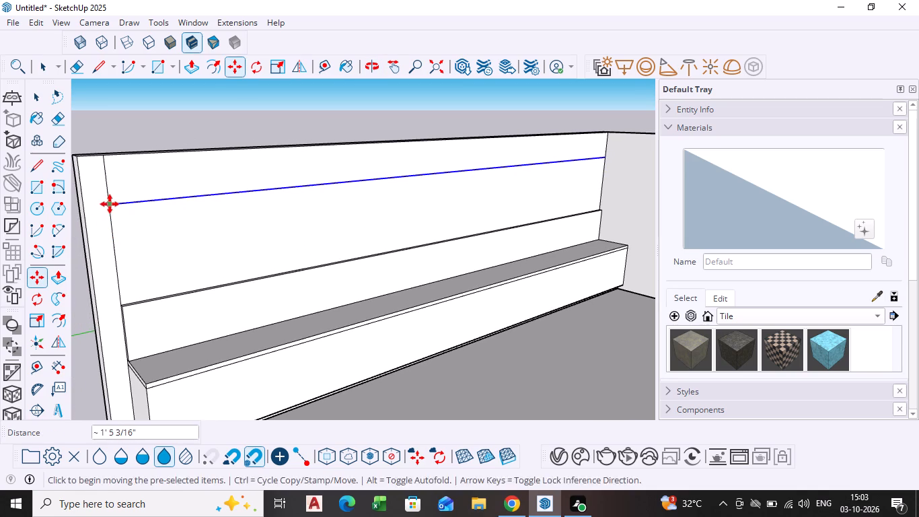
key(space)
click(181, 123)
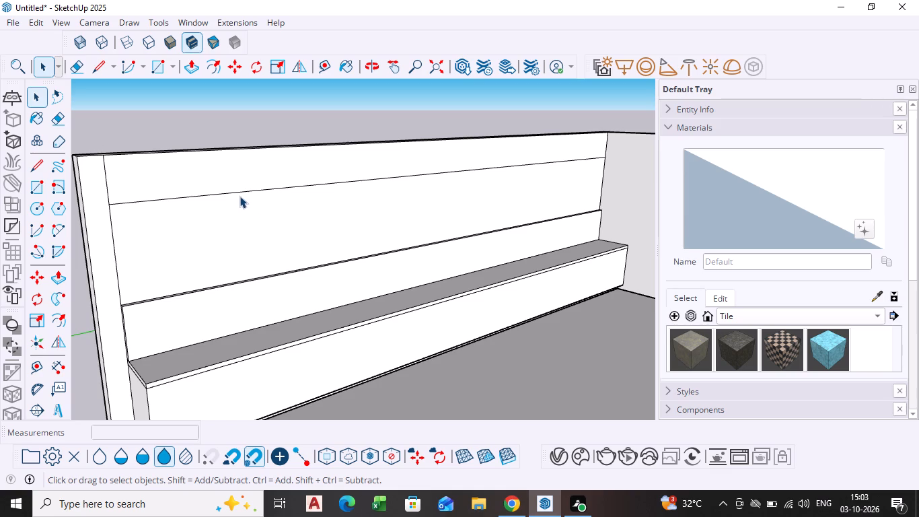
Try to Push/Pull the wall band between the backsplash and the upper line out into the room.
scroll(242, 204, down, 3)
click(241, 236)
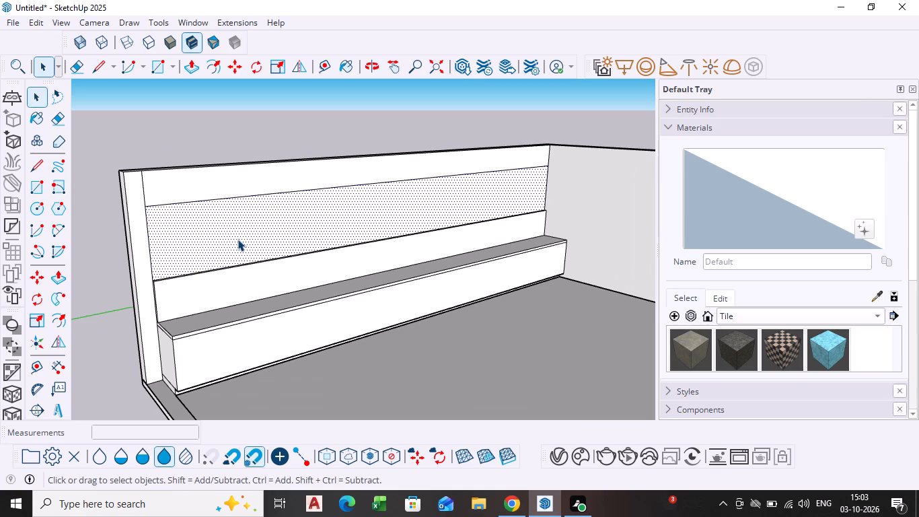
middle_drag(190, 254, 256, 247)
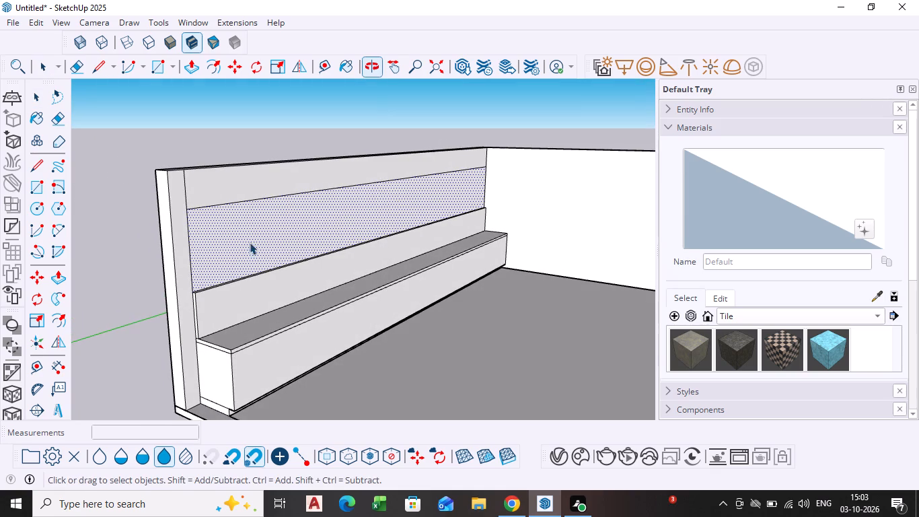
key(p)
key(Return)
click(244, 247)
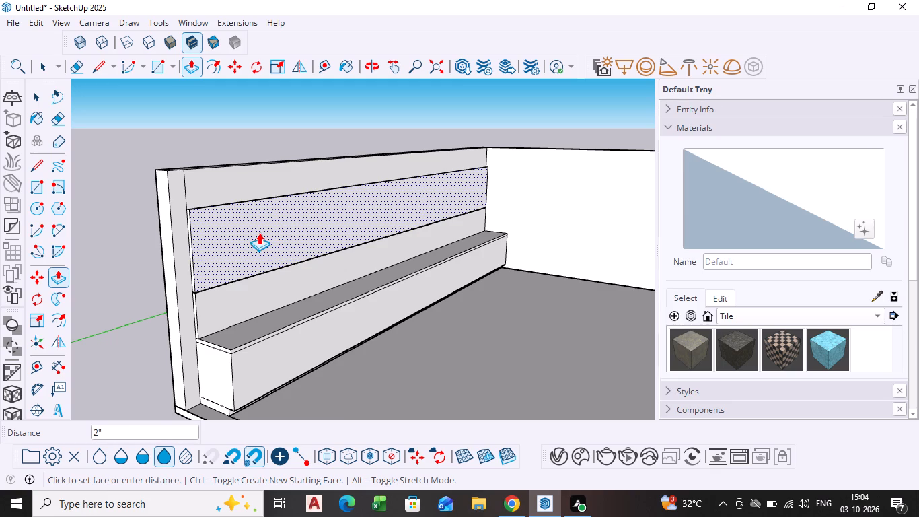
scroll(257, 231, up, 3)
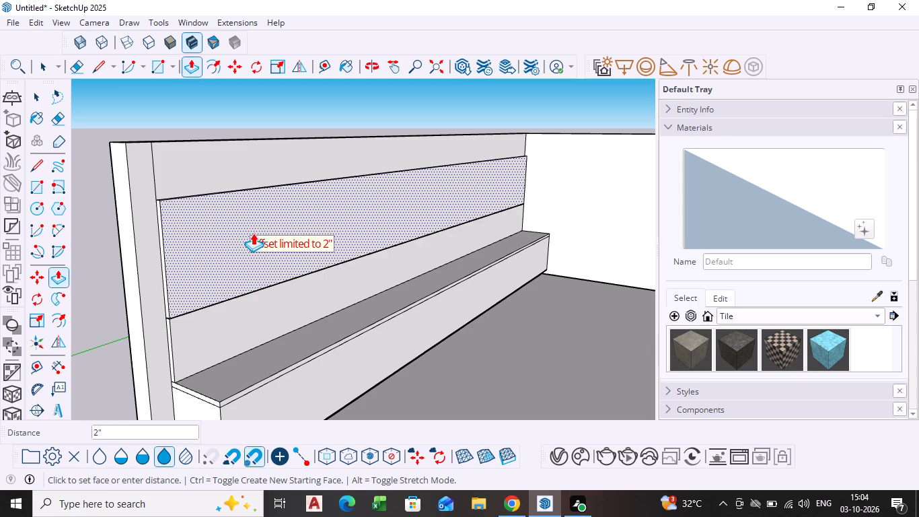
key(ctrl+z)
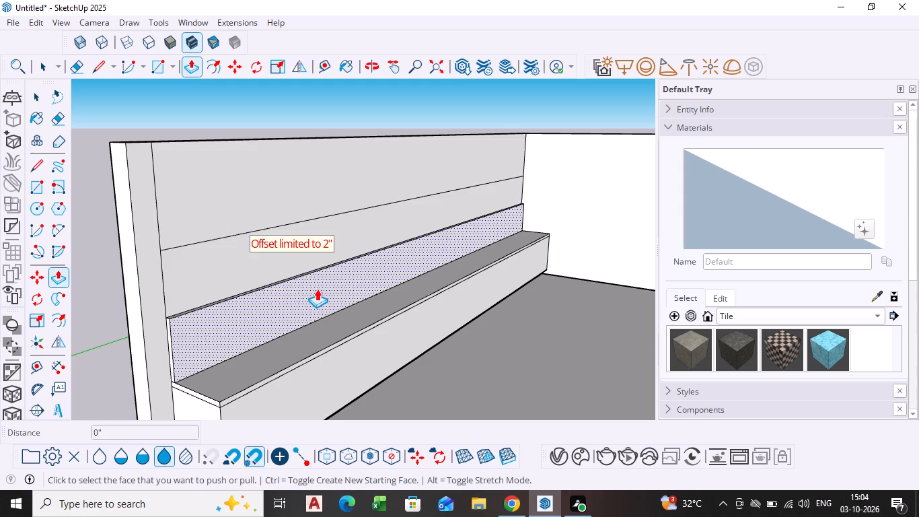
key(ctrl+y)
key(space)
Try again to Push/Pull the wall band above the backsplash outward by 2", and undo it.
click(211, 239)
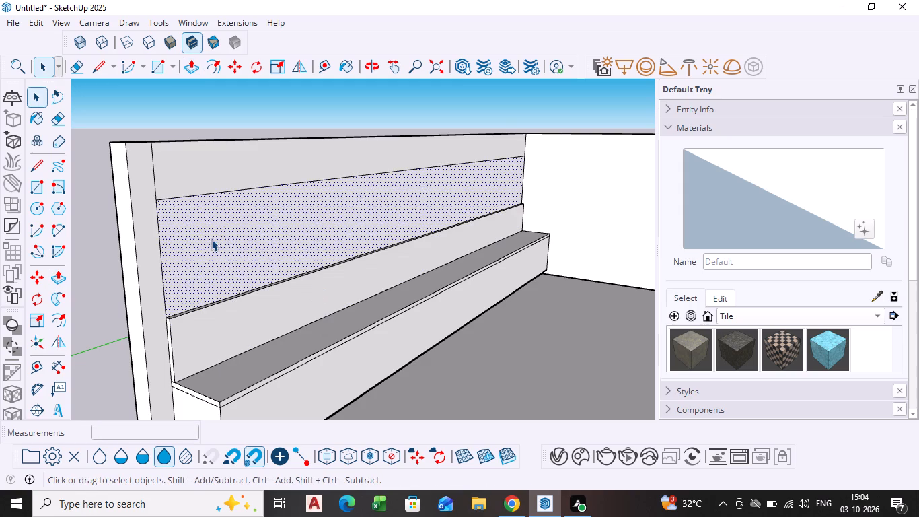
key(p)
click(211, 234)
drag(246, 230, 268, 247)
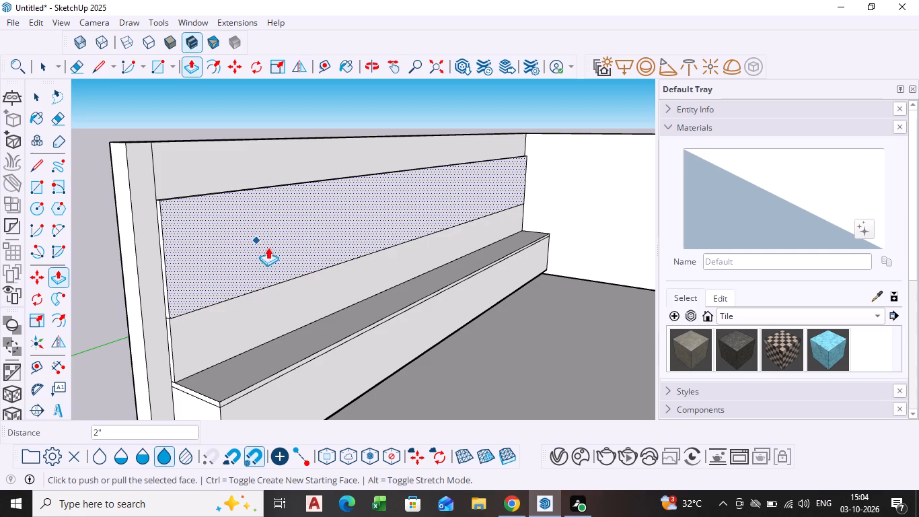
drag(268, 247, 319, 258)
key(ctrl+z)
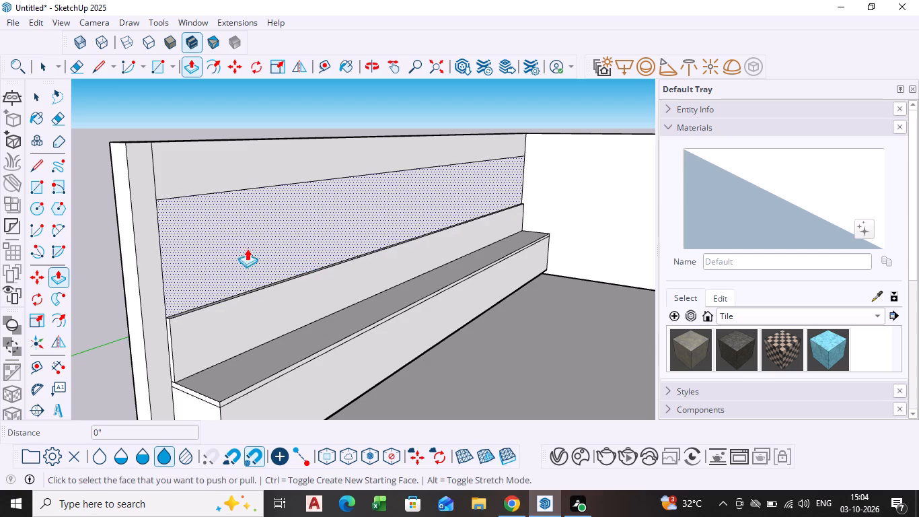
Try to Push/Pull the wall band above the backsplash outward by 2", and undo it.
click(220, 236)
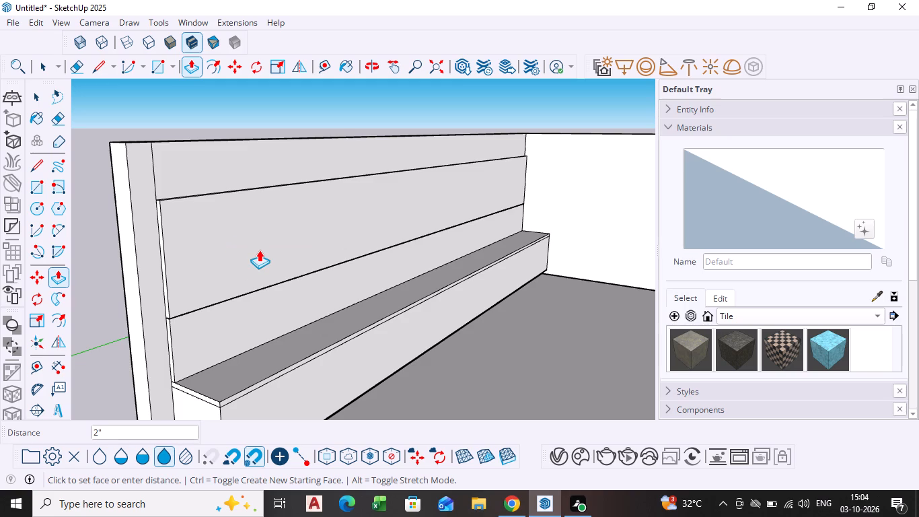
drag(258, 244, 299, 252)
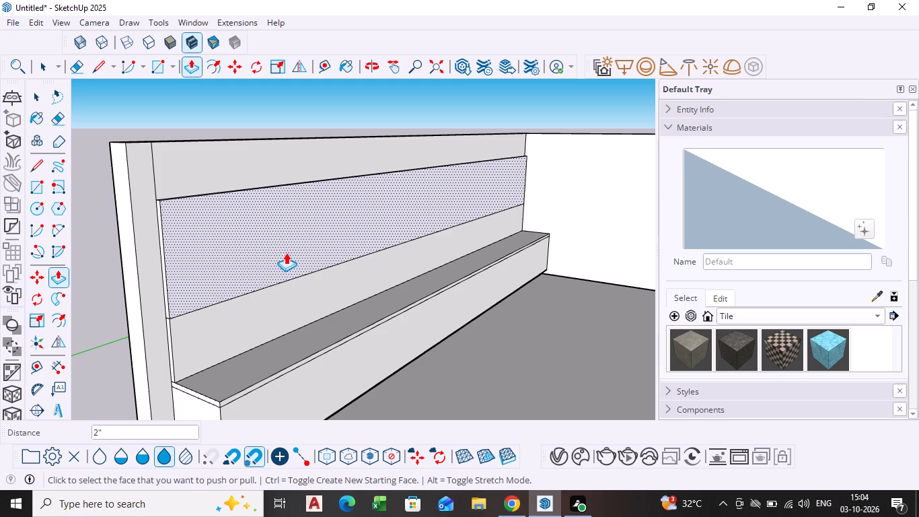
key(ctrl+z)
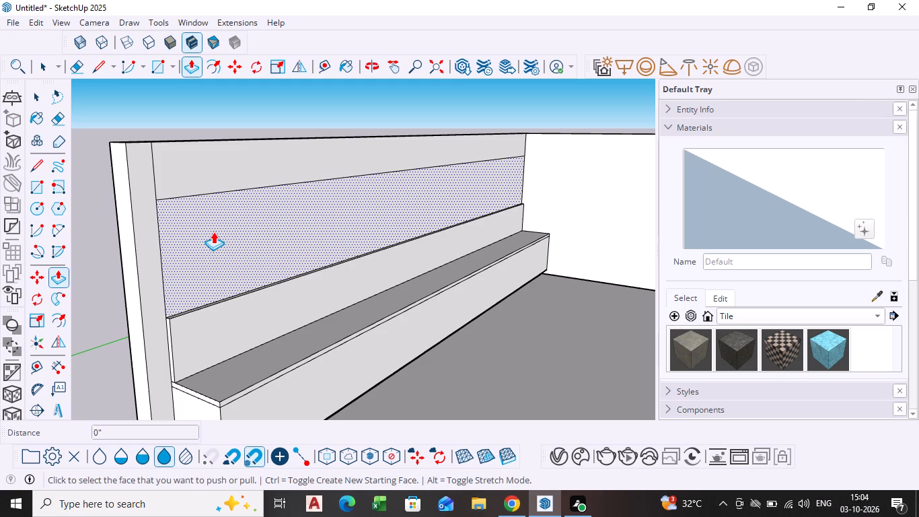
Push/Pull the wall band above the backsplash outward by 2", flush with the backsplash face.
drag(213, 232, 240, 242)
text(15)
key(Return)
middle_drag(231, 246, 315, 244)
scroll(231, 246, down, 1)
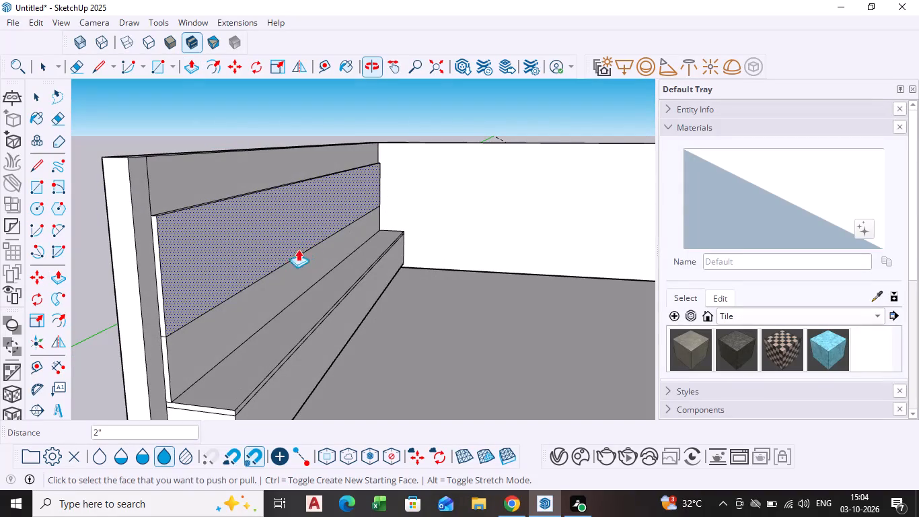
Push/Pull the front face of the band above the backsplash a further 13" into the room.
drag(224, 250, 305, 259)
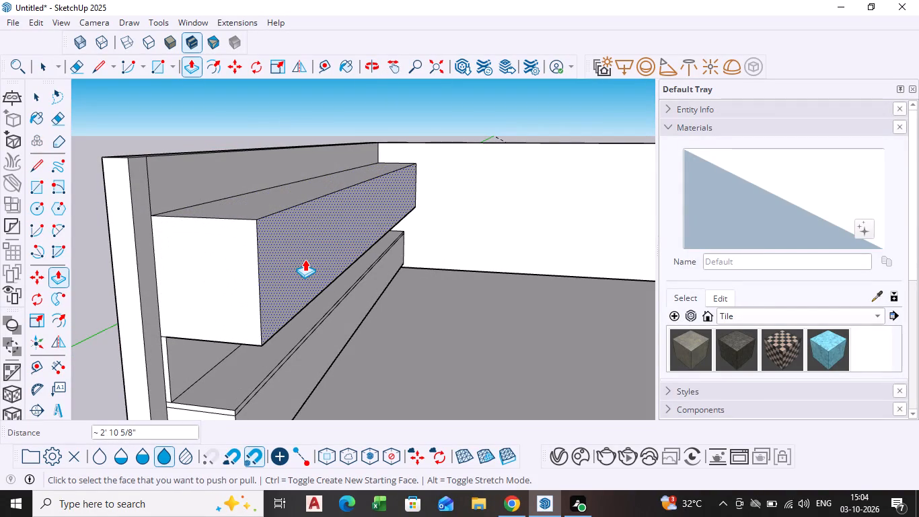
key(1)
key(3)
key(Return)
scroll(405, 266, down, 2)
middle_drag(409, 269, 344, 261)
key(space)
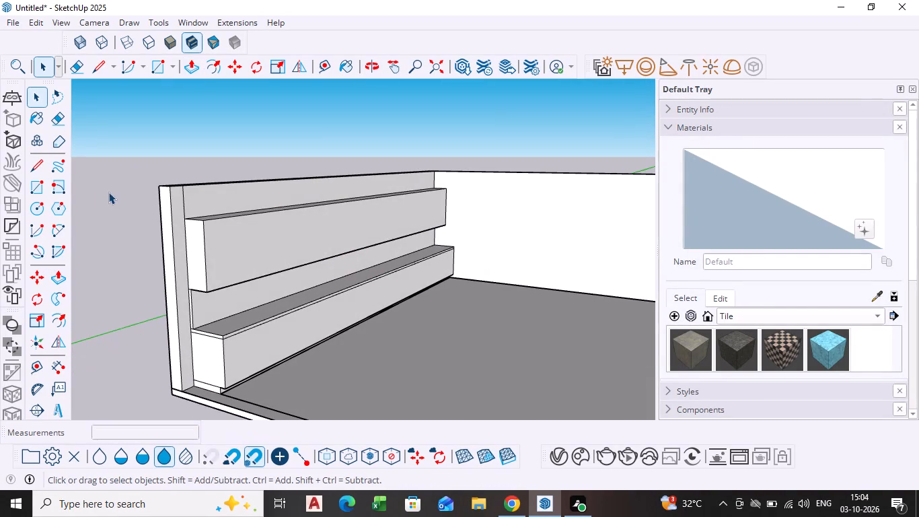
Look over the projecting band, backsplash and counter along the side wall from several angles.
click(108, 192)
scroll(334, 269, down, 2)
middle_drag(334, 271, 167, 271)
scroll(281, 299, up, 4)
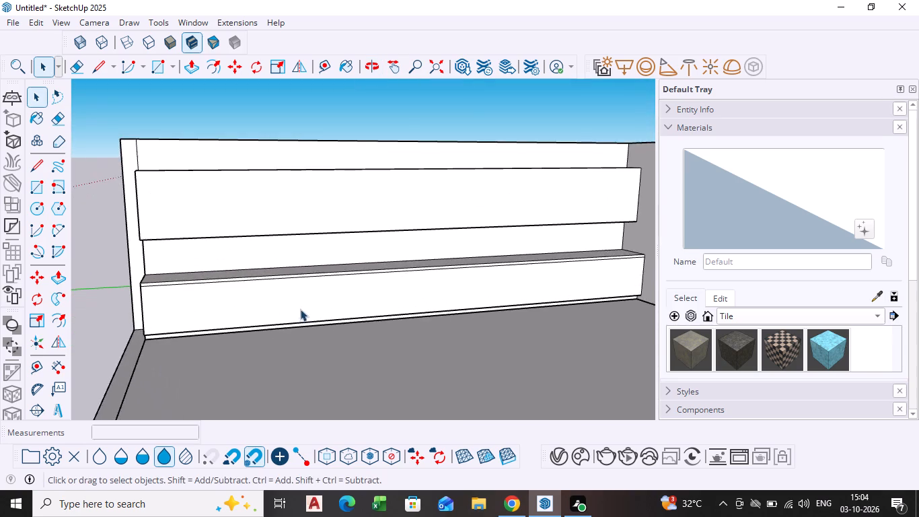
scroll(295, 306, down, 2)
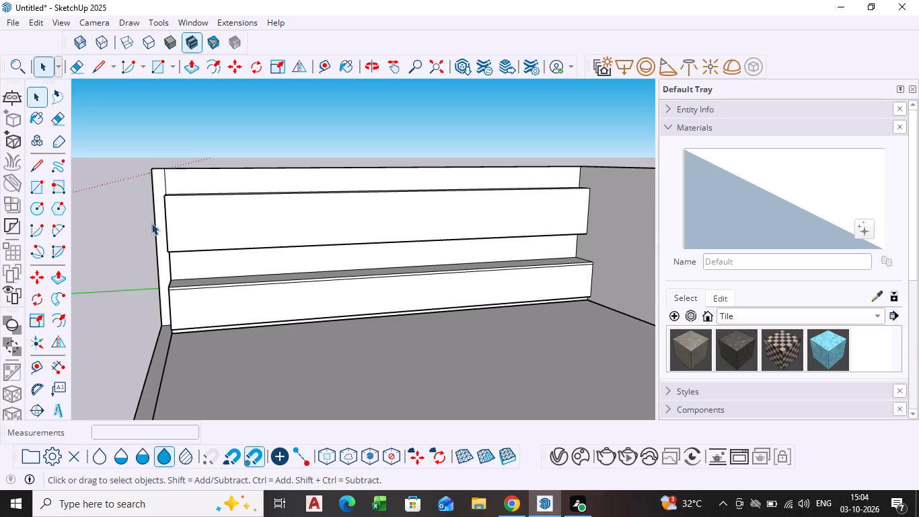
scroll(155, 308, down, 2)
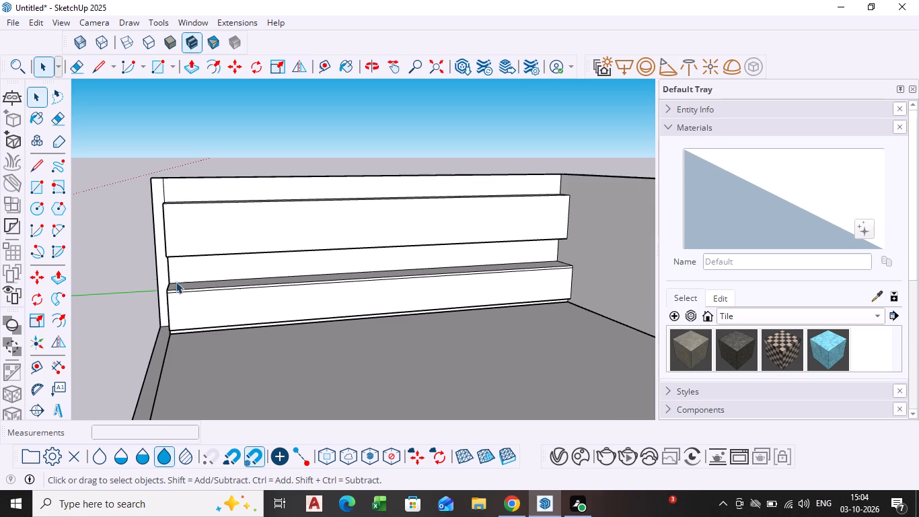
scroll(166, 287, up, 1)
middle_drag(178, 281, 277, 287)
scroll(216, 272, down, 1)
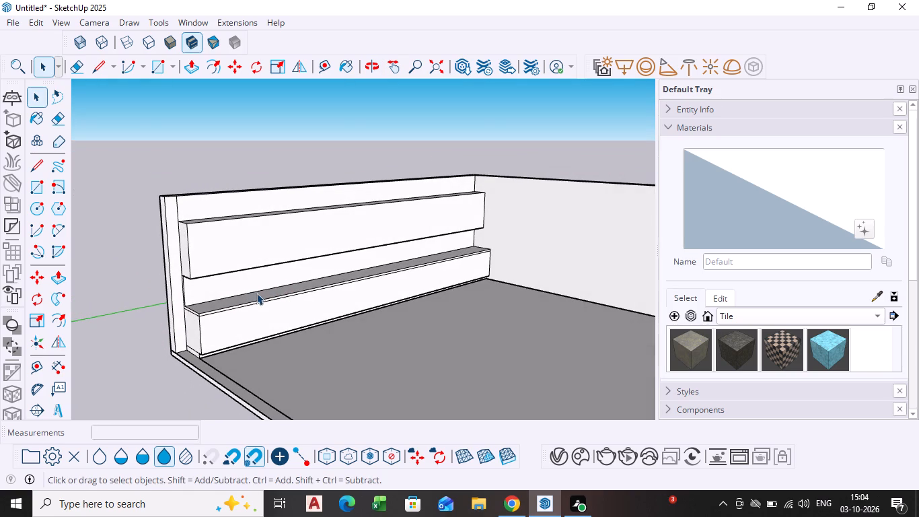
middle_drag(210, 309, 203, 312)
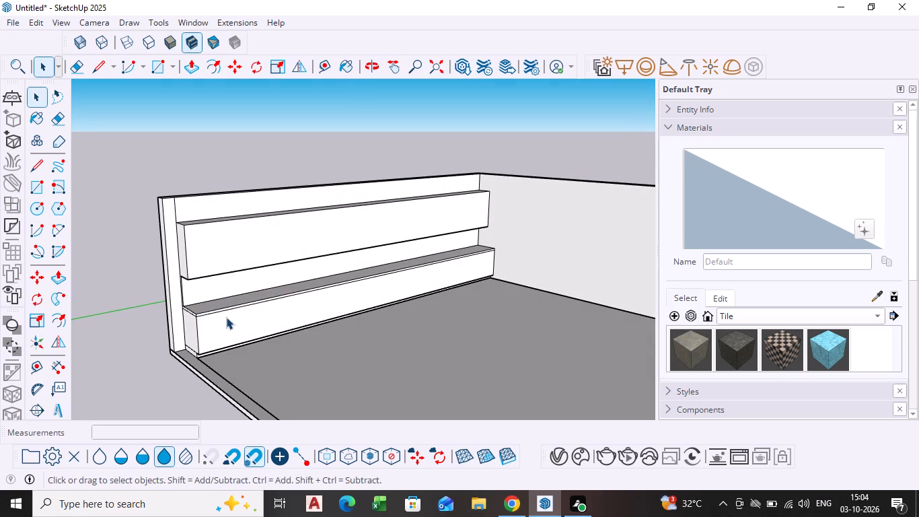
scroll(237, 322, down, 1)
middle_drag(237, 322, 226, 322)
scroll(155, 334, up, 8)
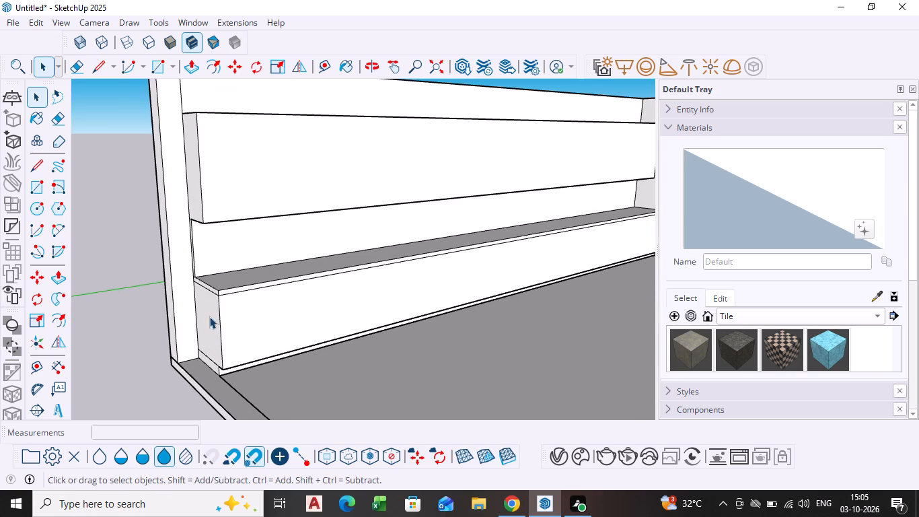
Push/Pull the counter cabinet's open end face inward along the wall by about 4' 5 1/4".
middle_drag(211, 330, 222, 329)
click(210, 325)
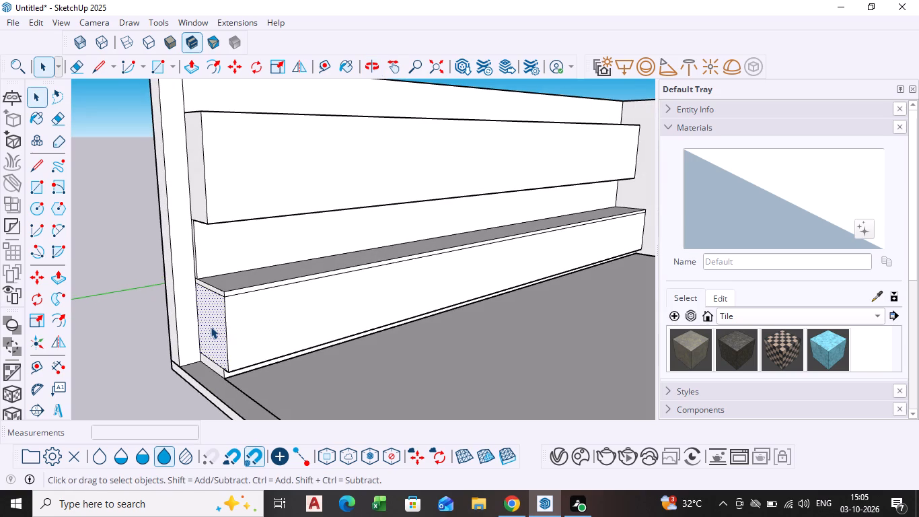
key(p)
click(211, 326)
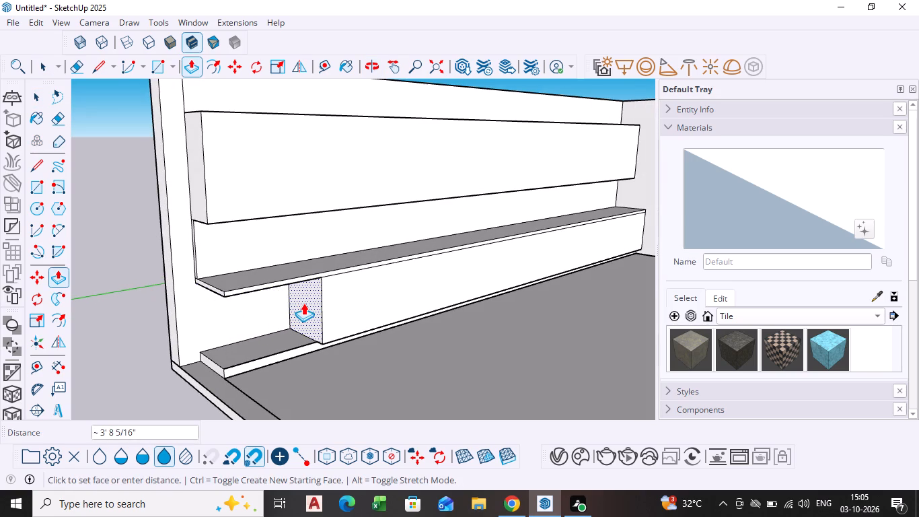
click(320, 298)
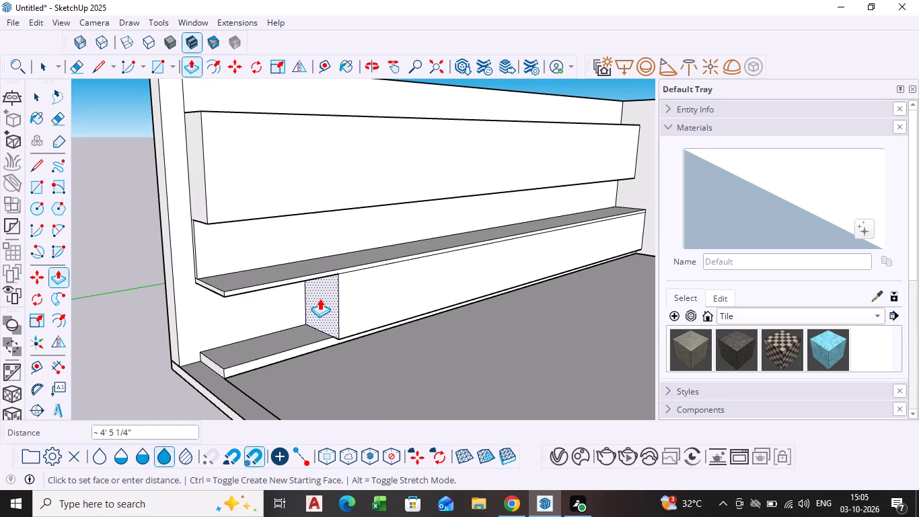
key(space)
Push/Pull the toe-kick and countertop end faces inward by the same 4' 5 1/4", in line with the cabinet end.
scroll(213, 372, up, 2)
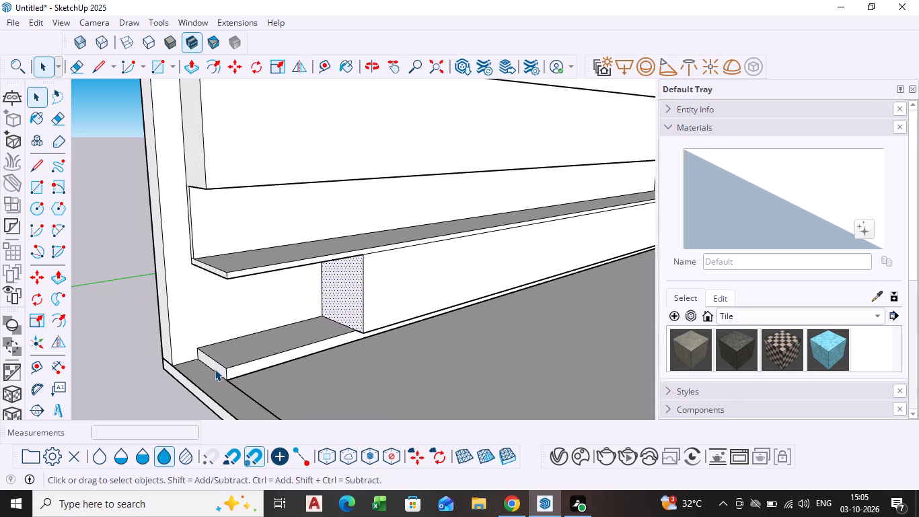
click(215, 369)
click(219, 366)
scroll(219, 366, up, 4)
click(219, 370)
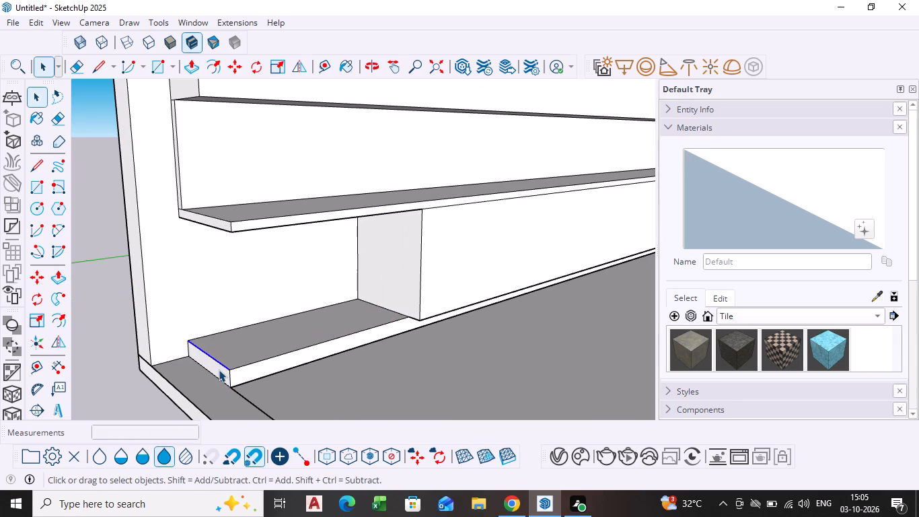
key(p)
double_click(219, 370)
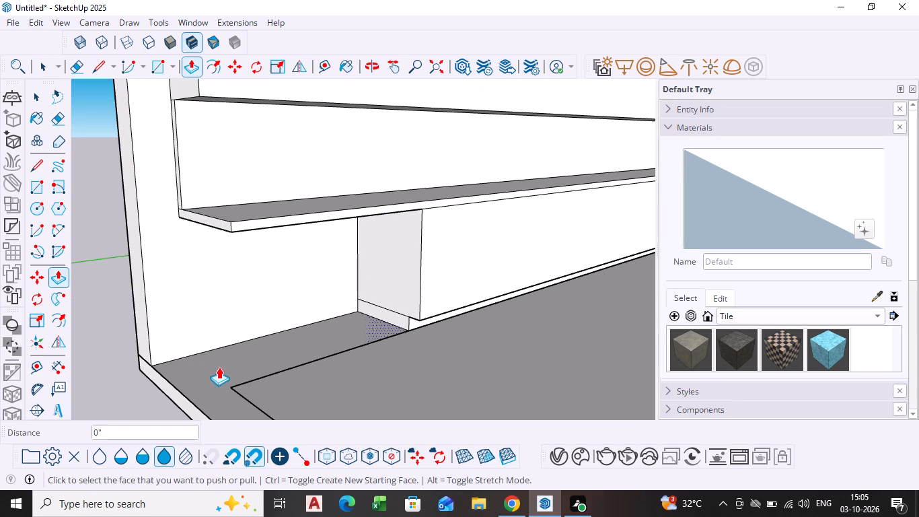
double_click(211, 219)
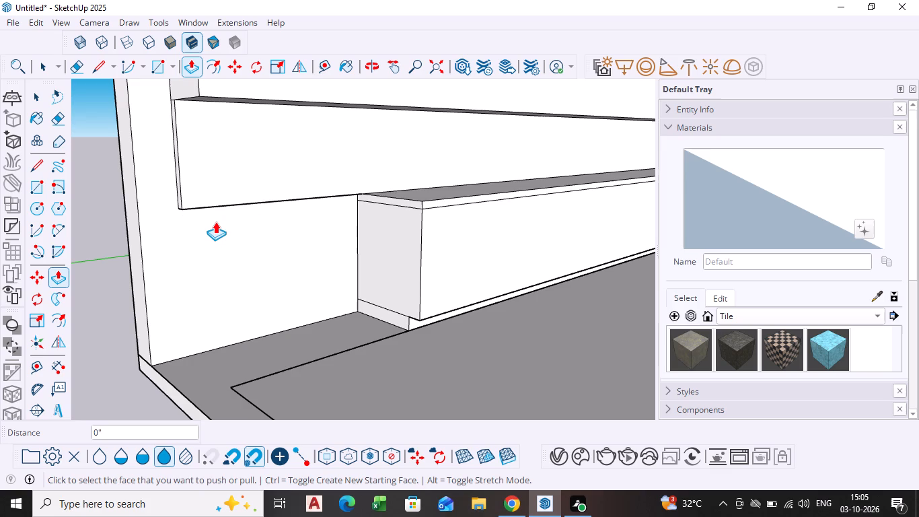
Push/Pull the open end faces of the backsplash and the upper band inward by the same 4' 5 1/4".
shift+middle_drag(223, 226, 246, 340)
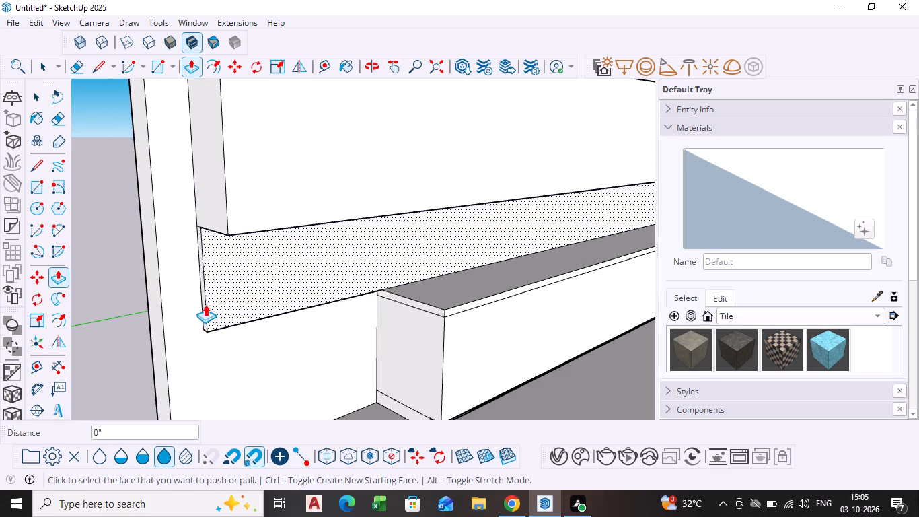
scroll(205, 302, up, 4)
double_click(200, 285)
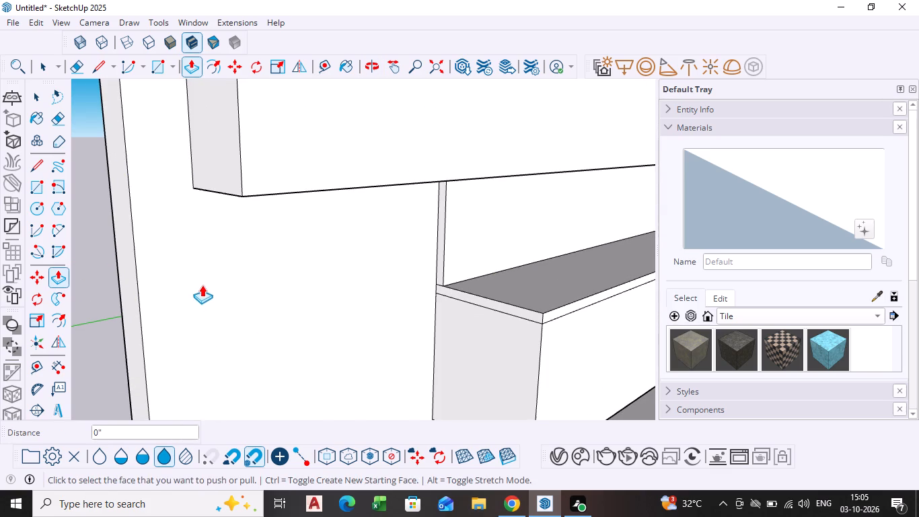
double_click(204, 140)
Examine the shortened counter, backsplash and upper band against the side wall and room corner.
scroll(340, 239, down, 6)
middle_drag(343, 255, 342, 258)
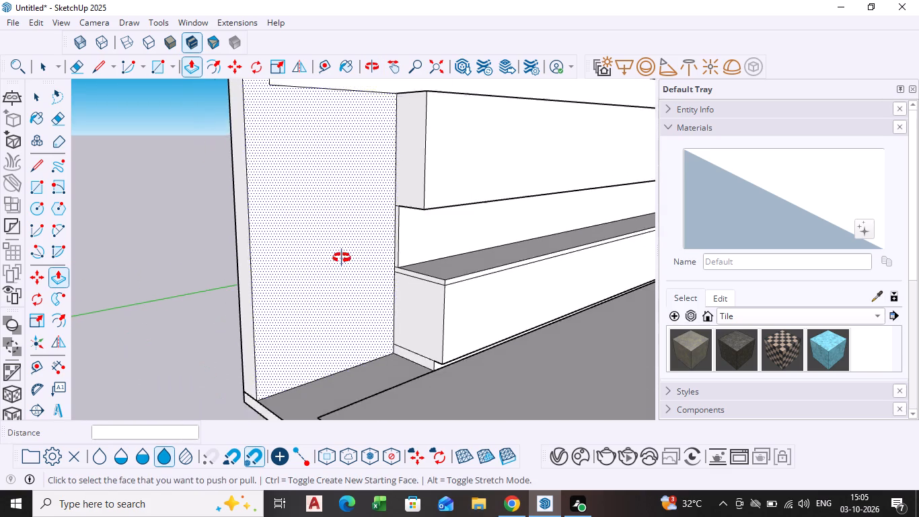
scroll(342, 258, down, 2)
middle_drag(342, 258, 273, 361)
scroll(227, 241, up, 4)
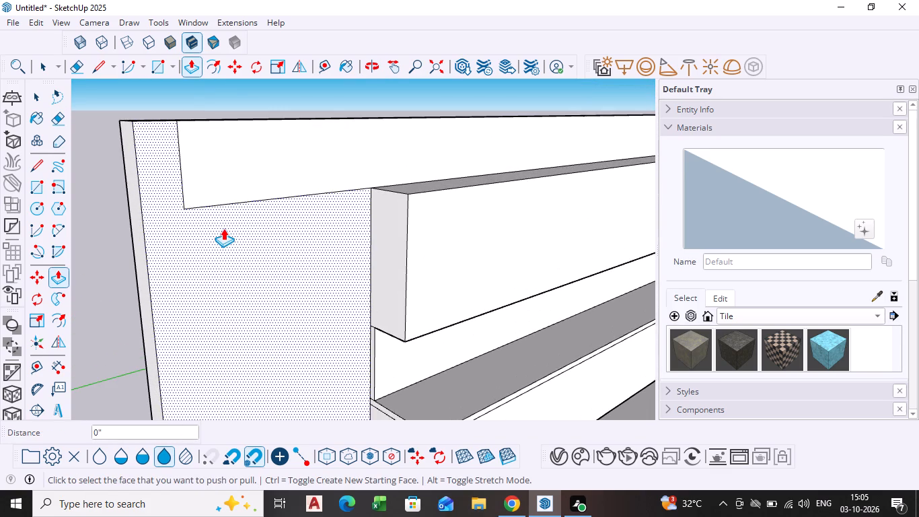
scroll(223, 228, down, 4)
scroll(400, 289, down, 7)
middle_drag(420, 302, 230, 268)
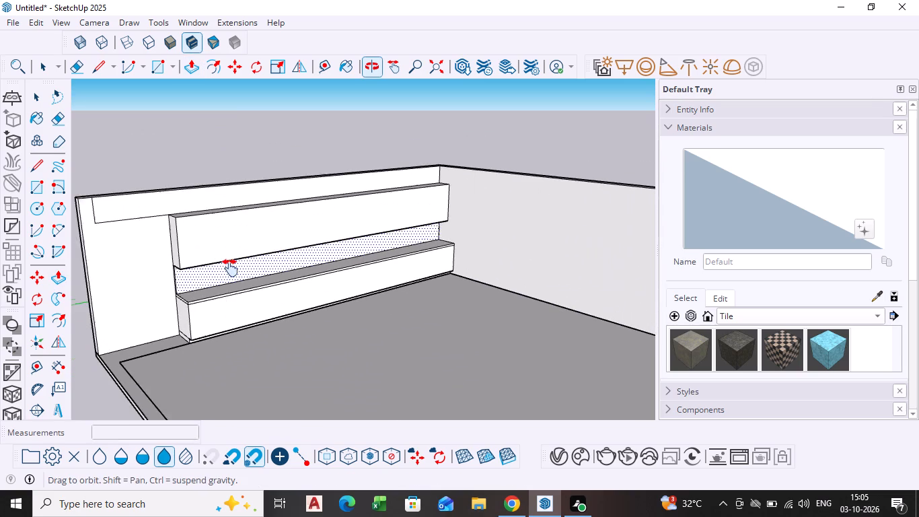
middle_drag(230, 268, 223, 267)
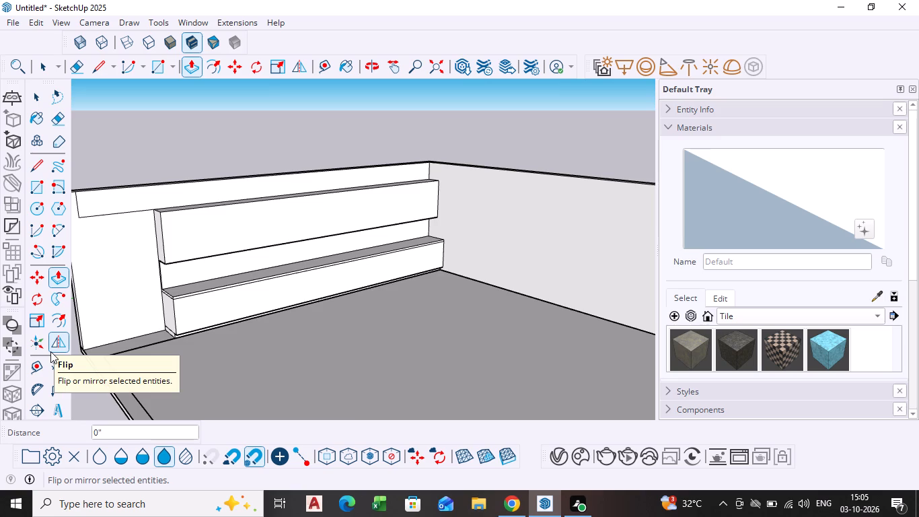
Push/Pull the end faces of the cabinet and its toe-kick a further 1' 9 7/16" or so along the wall.
scroll(182, 312, up, 1)
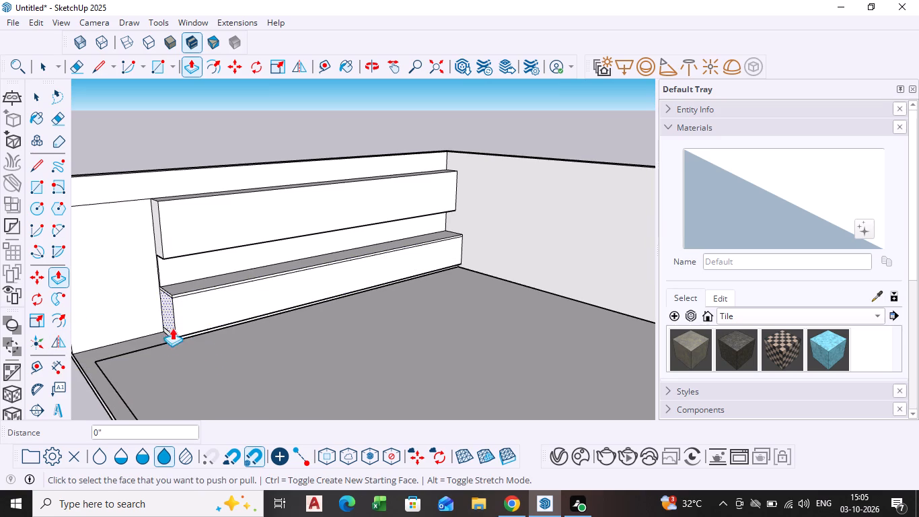
middle_drag(163, 338, 182, 335)
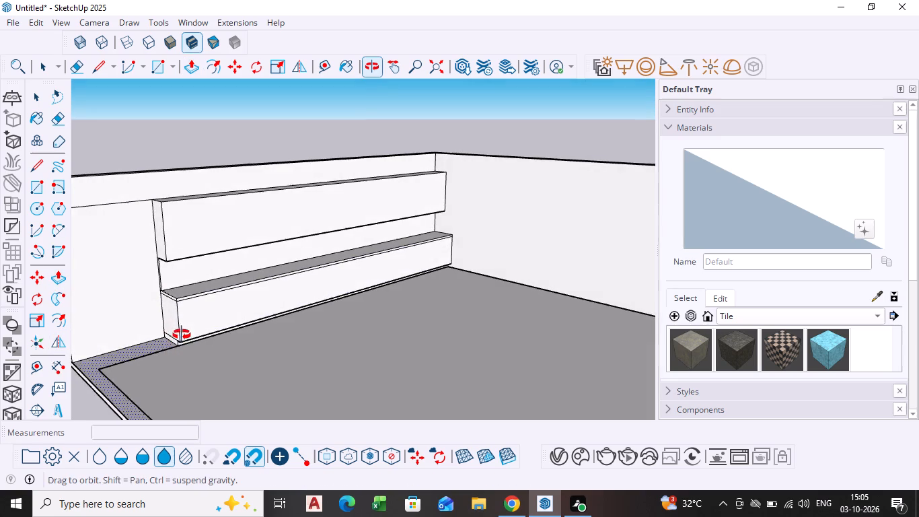
middle_drag(182, 335, 189, 334)
scroll(167, 320, up, 3)
drag(173, 318, 209, 306)
scroll(152, 371, up, 4)
double_click(182, 336)
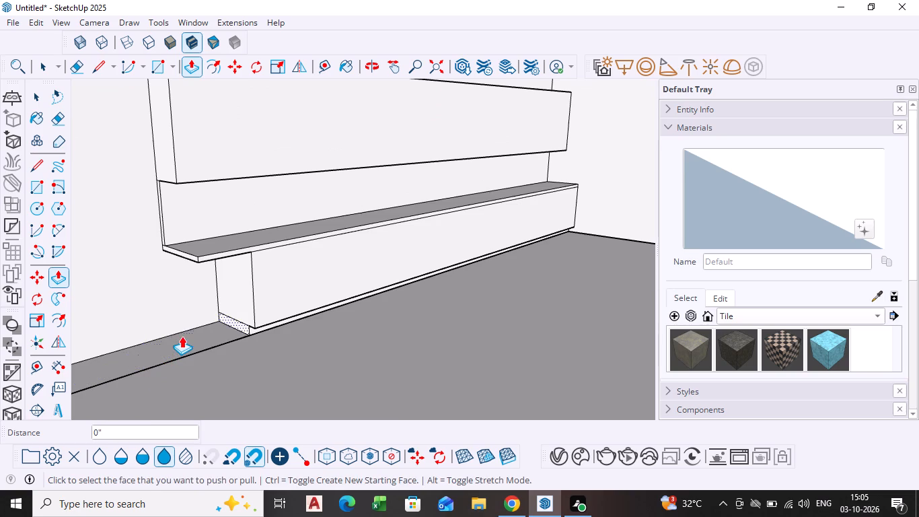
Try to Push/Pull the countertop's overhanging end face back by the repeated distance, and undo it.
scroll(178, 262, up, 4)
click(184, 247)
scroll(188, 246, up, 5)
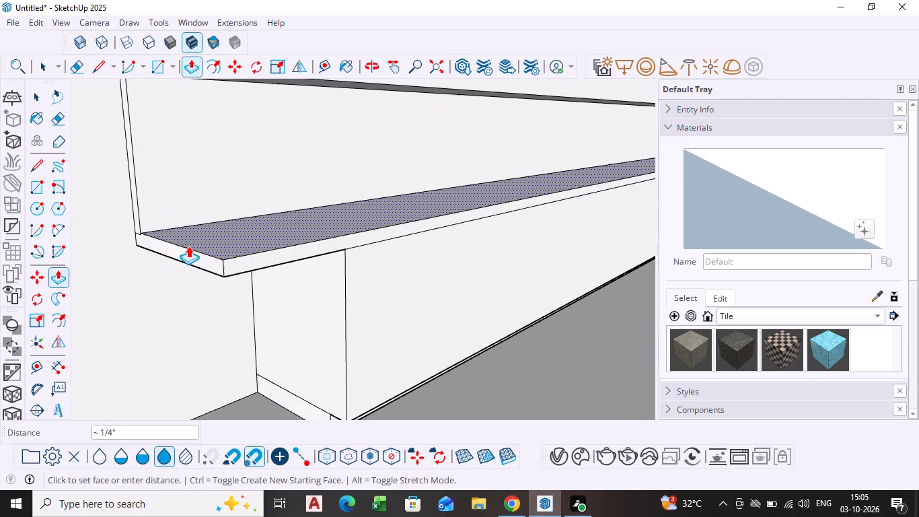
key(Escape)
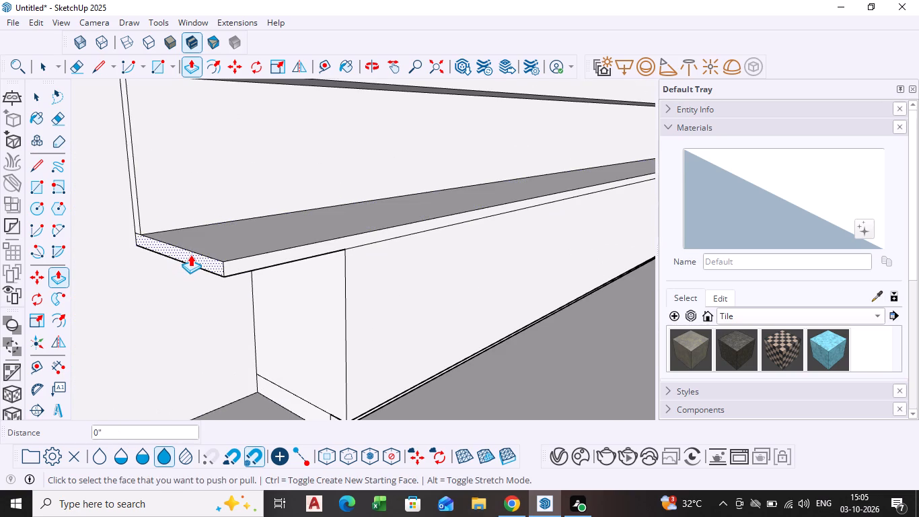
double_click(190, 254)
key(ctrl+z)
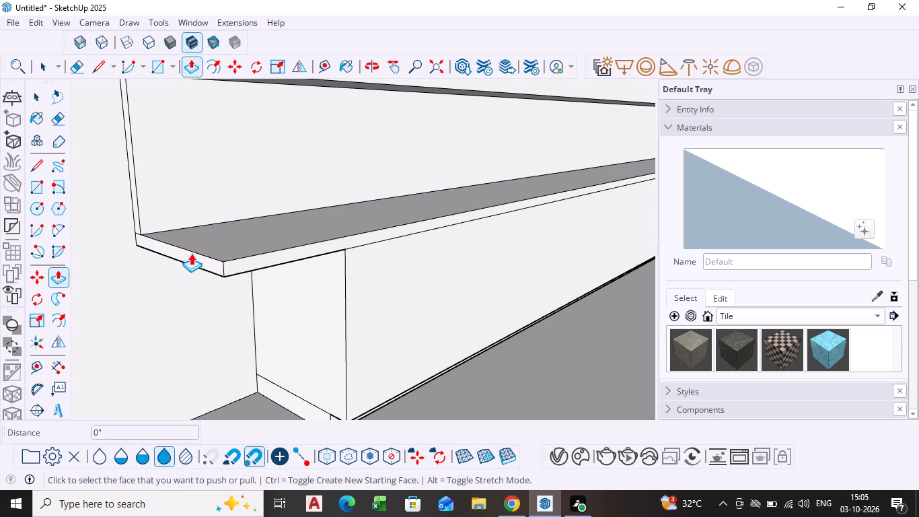
Push/Pull the countertop's overhanging end face back about 1' 9 7/16", in line with the cabinet end.
click(192, 254)
click(315, 287)
Push/Pull the backsplash's open end face back by the same 1' 9 7/16", in line with the countertop end.
scroll(273, 249, down, 5)
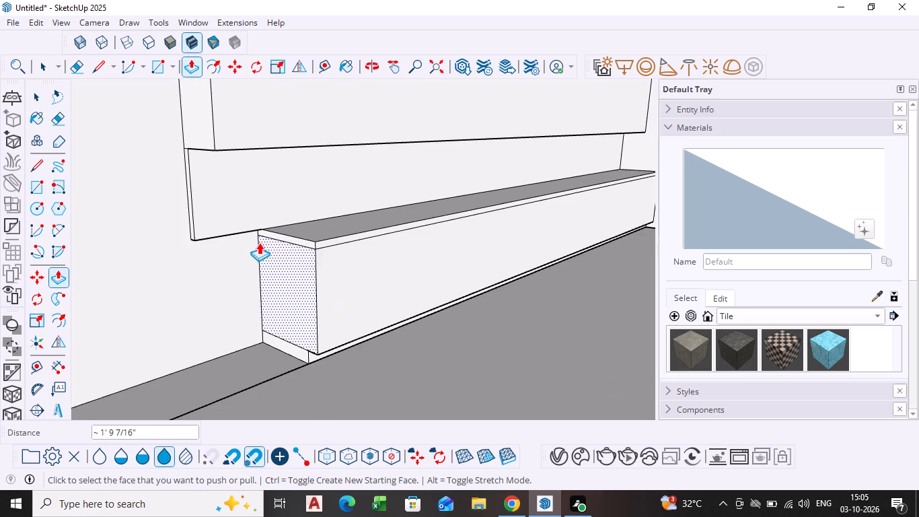
scroll(258, 242, down, 1)
middle_drag(257, 242, 275, 326)
scroll(227, 302, up, 6)
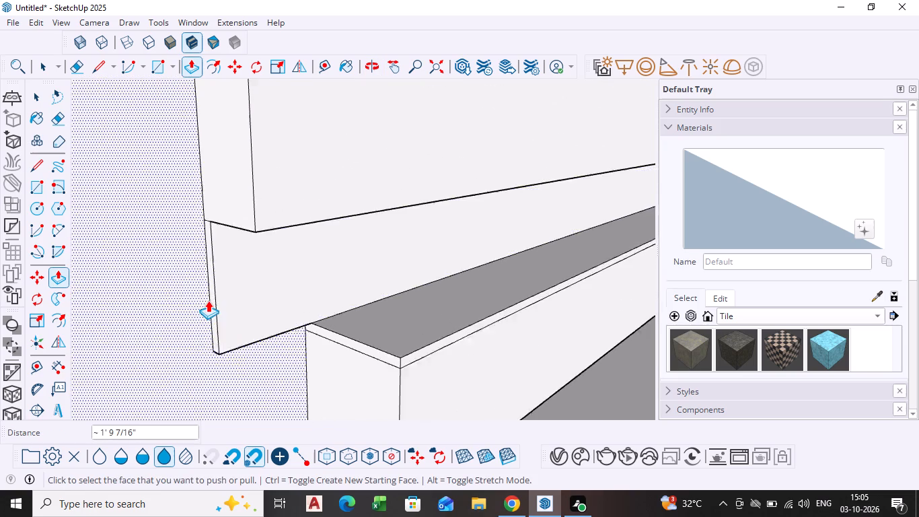
scroll(208, 300, up, 3)
double_click(212, 298)
shift+middle_drag(214, 295, 229, 337)
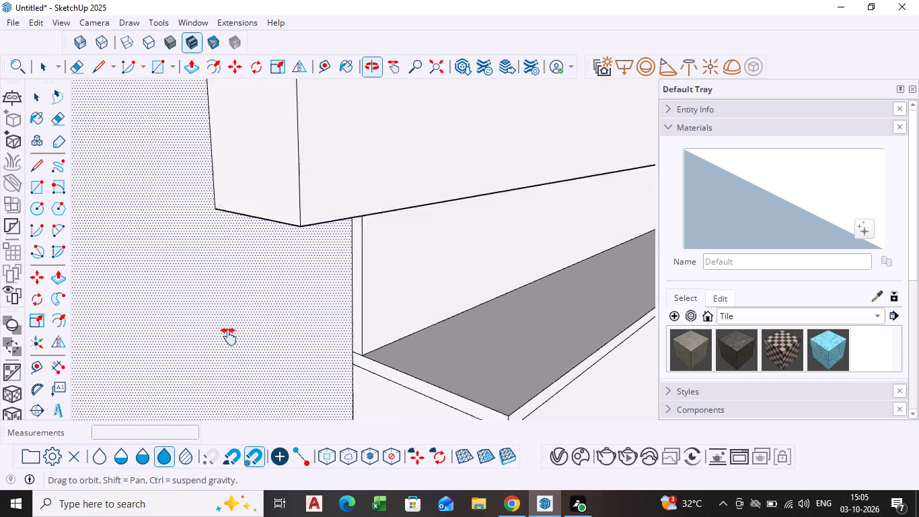
Push/Pull the upper band's open end face back by the same repeated distance, in line with the backsplash end.
shift+middle_drag(229, 337, 246, 427)
double_click(267, 290)
scroll(367, 314, down, 8)
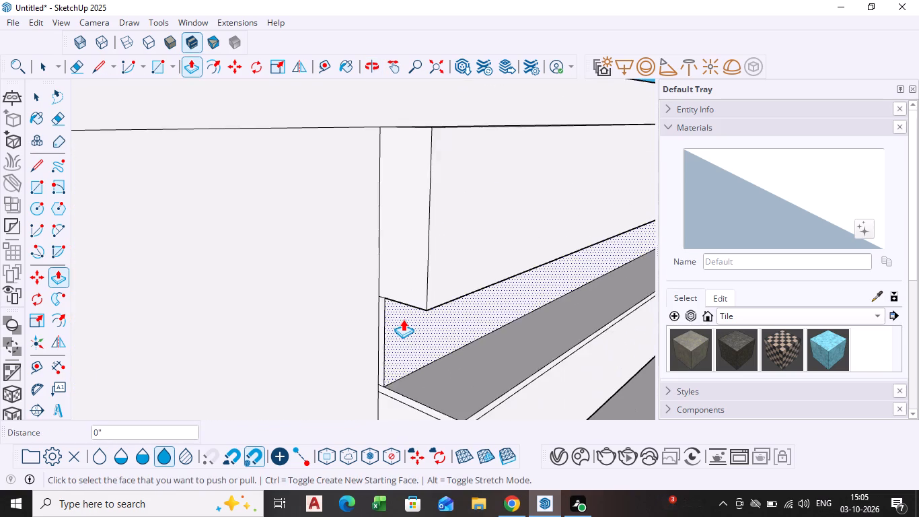
scroll(403, 319, down, 2)
middle_drag(402, 316, 339, 306)
key(space)
Examine the counter, backsplash and upper band along the side wall from several angles and distances.
scroll(333, 291, down, 6)
scroll(388, 321, down, 2)
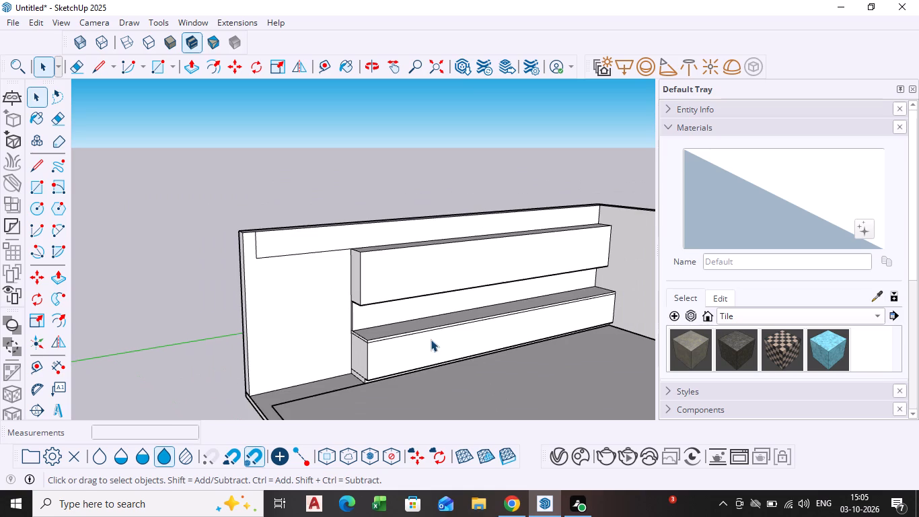
scroll(443, 339, down, 1)
shift+middle_drag(445, 339, 273, 259)
middle_drag(305, 299, 308, 308)
scroll(305, 300, down, 1)
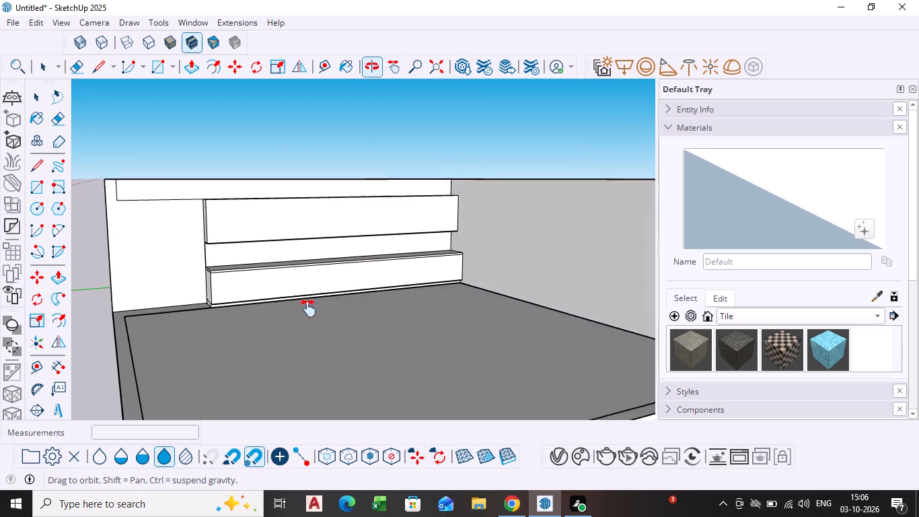
middle_drag(308, 308, 266, 279)
scroll(244, 306, down, 1)
middle_drag(244, 307, 314, 361)
scroll(209, 307, up, 11)
middle_drag(208, 344, 196, 322)
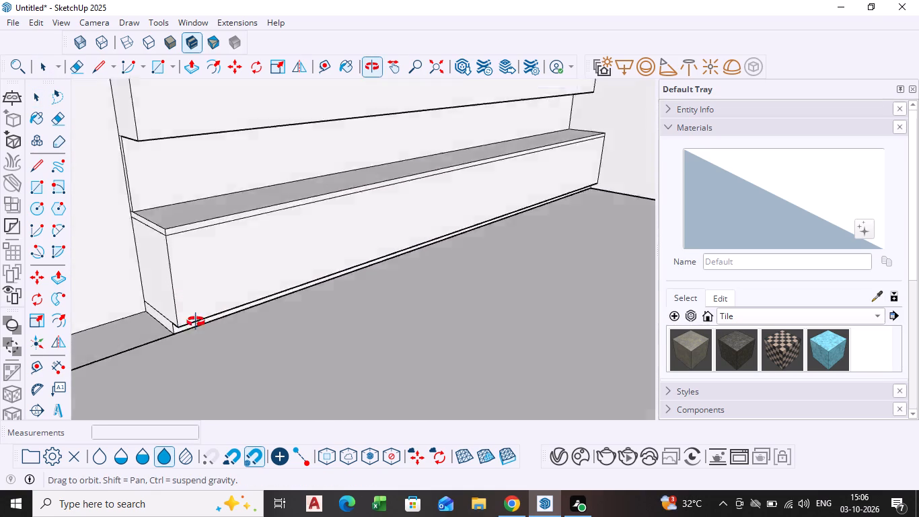
middle_drag(196, 322, 205, 415)
scroll(202, 289, down, 1)
scroll(357, 221, down, 5)
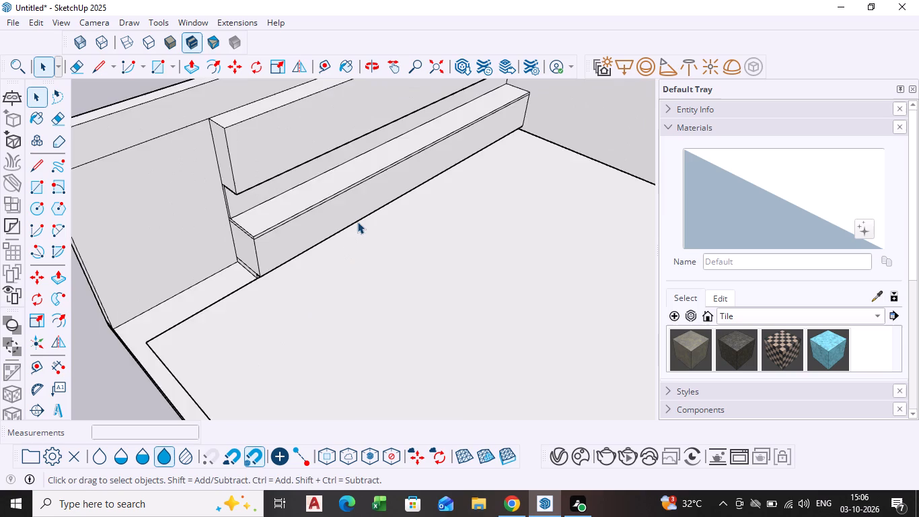
scroll(357, 221, down, 5)
middle_drag(363, 244, 254, 305)
scroll(250, 298, up, 1)
middle_drag(250, 297, 233, 260)
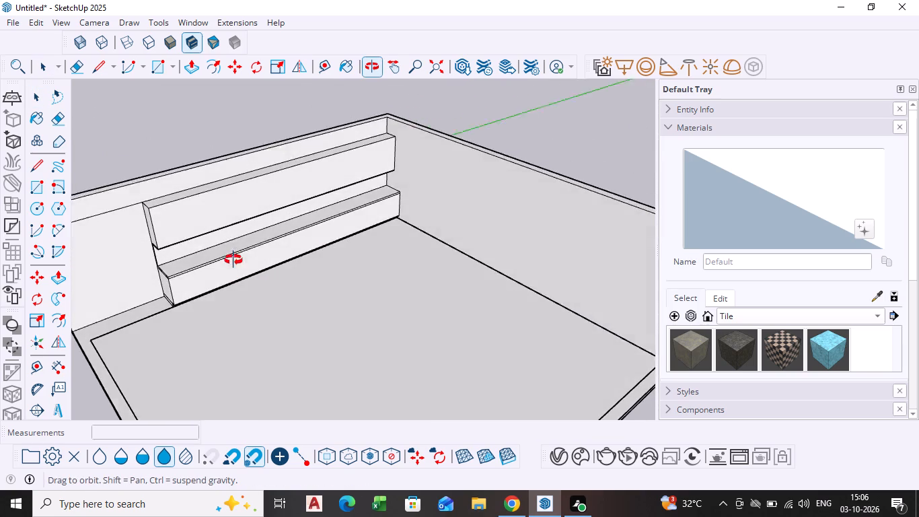
middle_drag(233, 260, 231, 241)
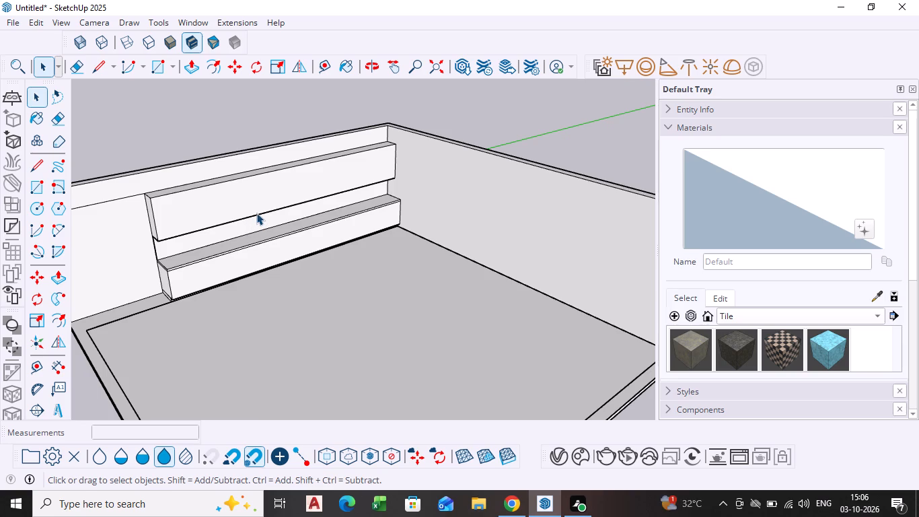
middle_drag(295, 218, 217, 252)
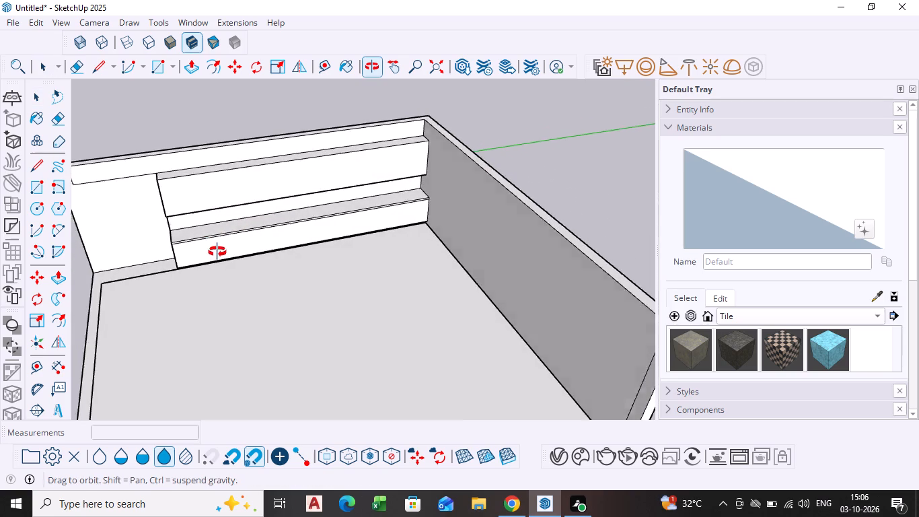
middle_drag(217, 252, 218, 250)
middle_drag(402, 242, 345, 211)
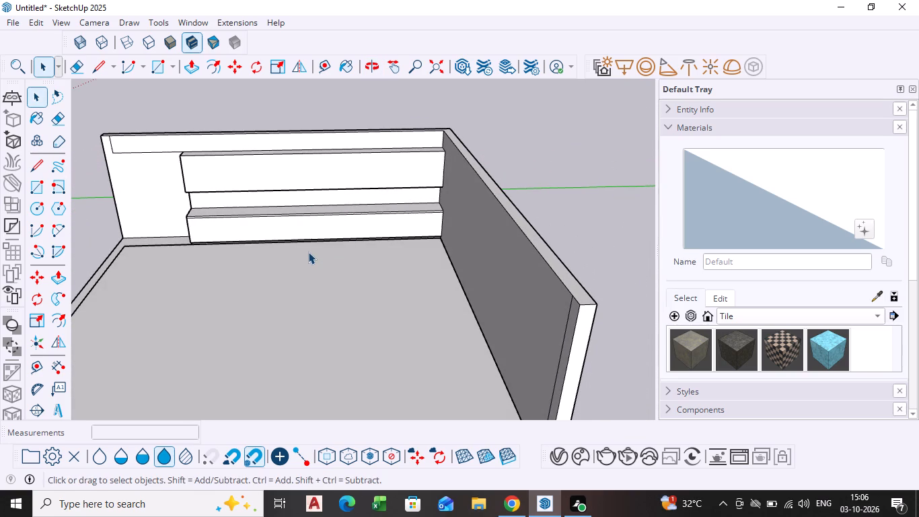
scroll(260, 265, down, 2)
middle_drag(260, 266, 323, 211)
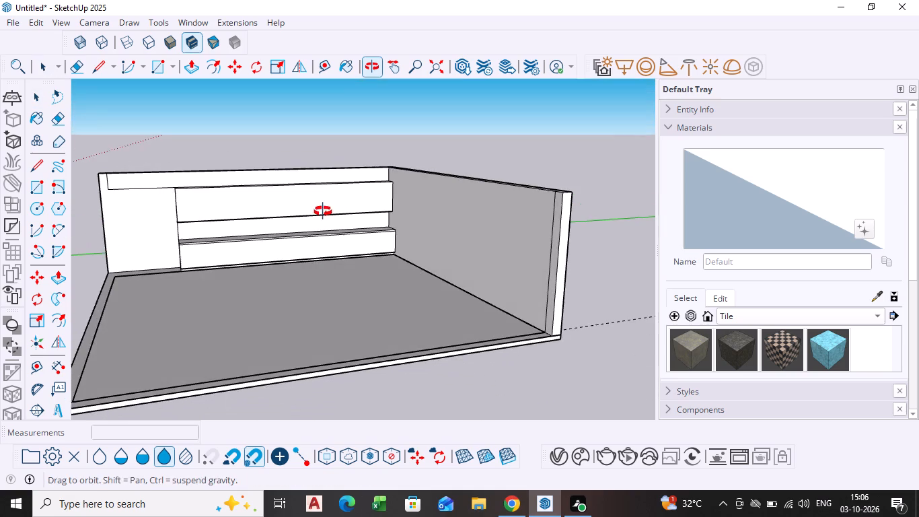
middle_drag(323, 211, 321, 210)
scroll(207, 245, up, 7)
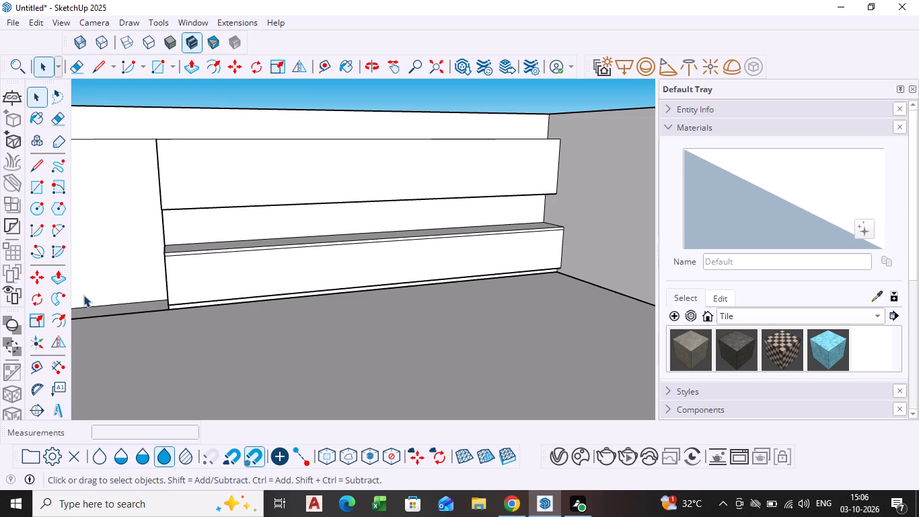
middle_drag(306, 234, 427, 246)
scroll(299, 236, down, 1)
middle_drag(284, 236, 338, 248)
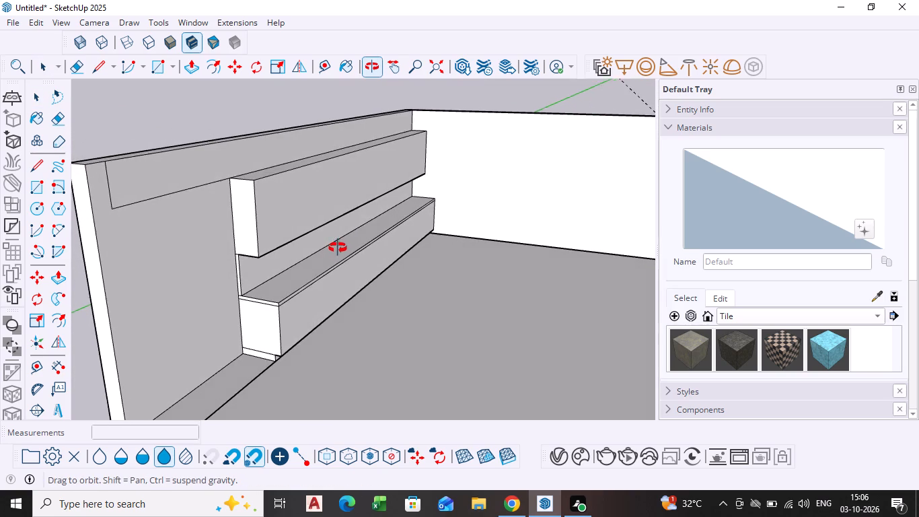
middle_drag(338, 248, 295, 248)
middle_drag(254, 201, 316, 217)
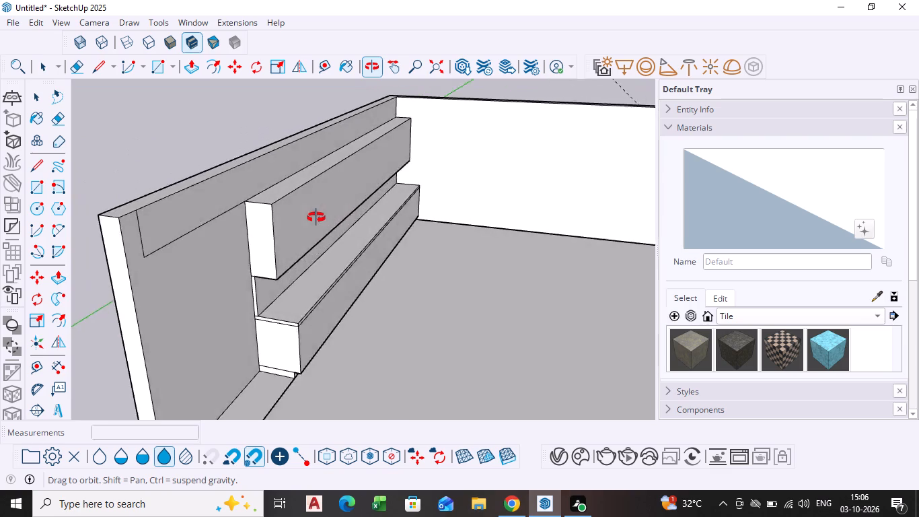
middle_drag(316, 217, 239, 205)
scroll(276, 225, down, 1)
middle_drag(276, 225, 209, 214)
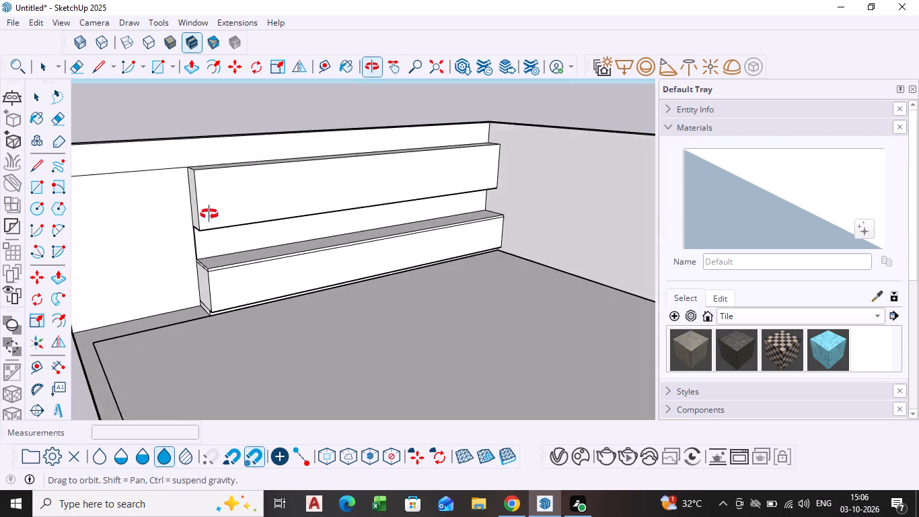
middle_drag(209, 214, 207, 209)
scroll(225, 207, up, 4)
scroll(338, 219, down, 2)
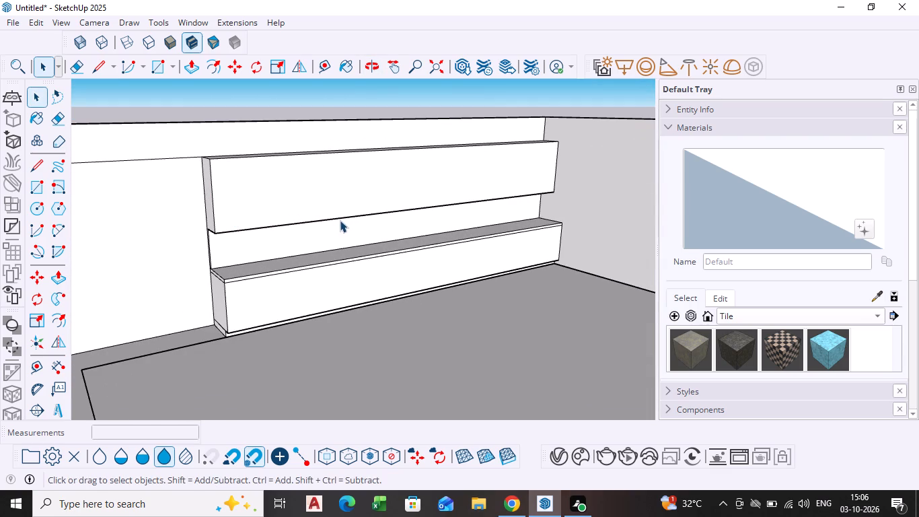
scroll(355, 217, down, 1)
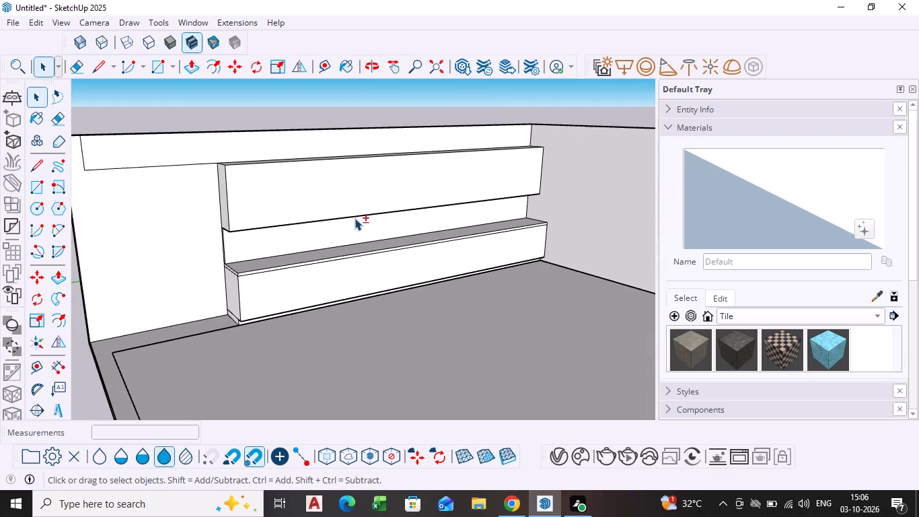
shift+middle_drag(355, 219, 248, 238)
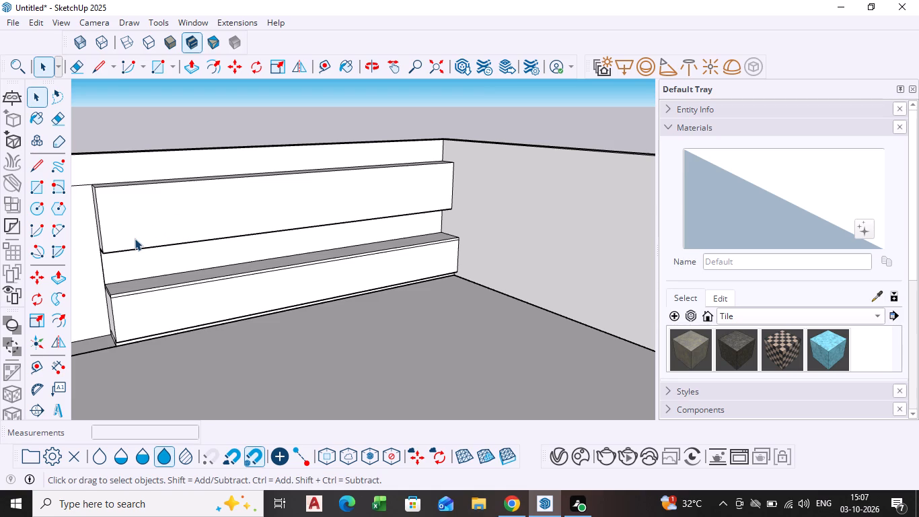
scroll(134, 240, down, 2)
middle_drag(134, 240, 161, 213)
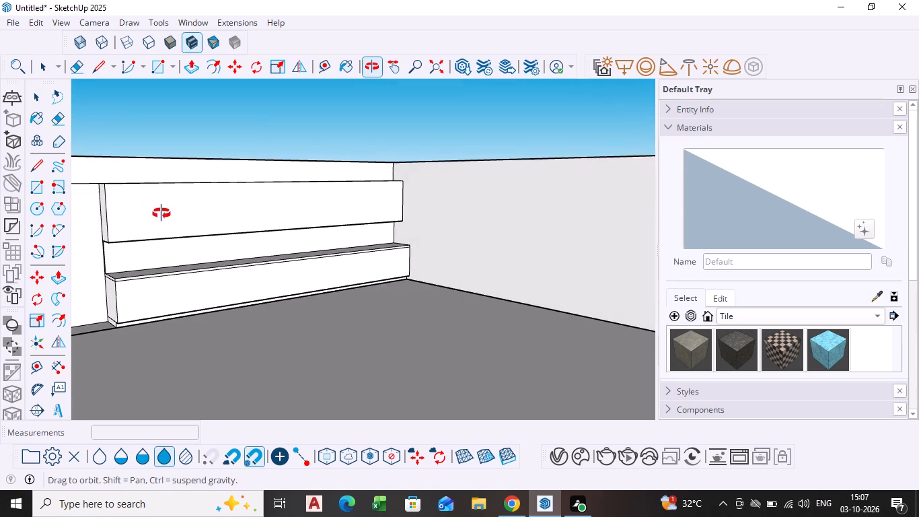
middle_drag(161, 213, 167, 215)
scroll(163, 221, up, 4)
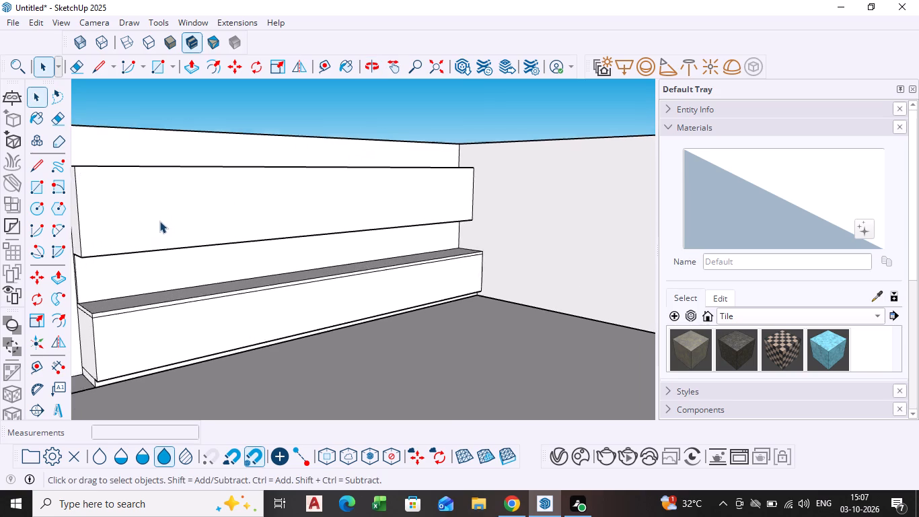
scroll(159, 221, up, 1)
scroll(386, 226, down, 1)
middle_drag(388, 227, 351, 254)
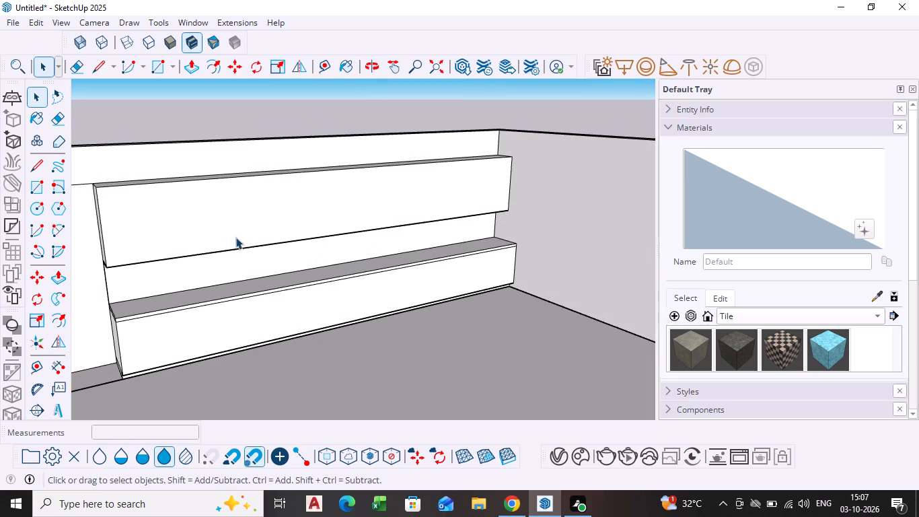
Offset the outline of the upper band's front face inward by about 2 9/16".
middle_drag(158, 218, 225, 205)
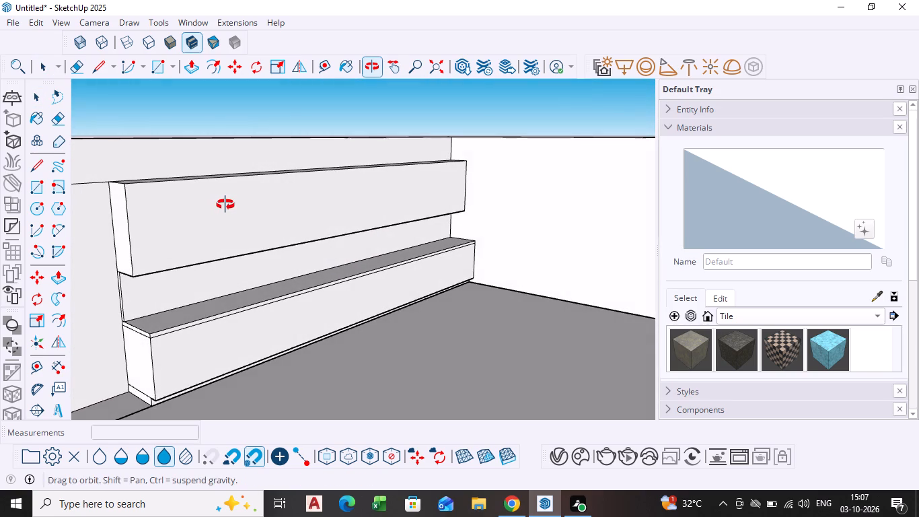
middle_drag(225, 205, 218, 209)
click(192, 211)
scroll(402, 252, down, 1)
middle_drag(384, 258, 291, 256)
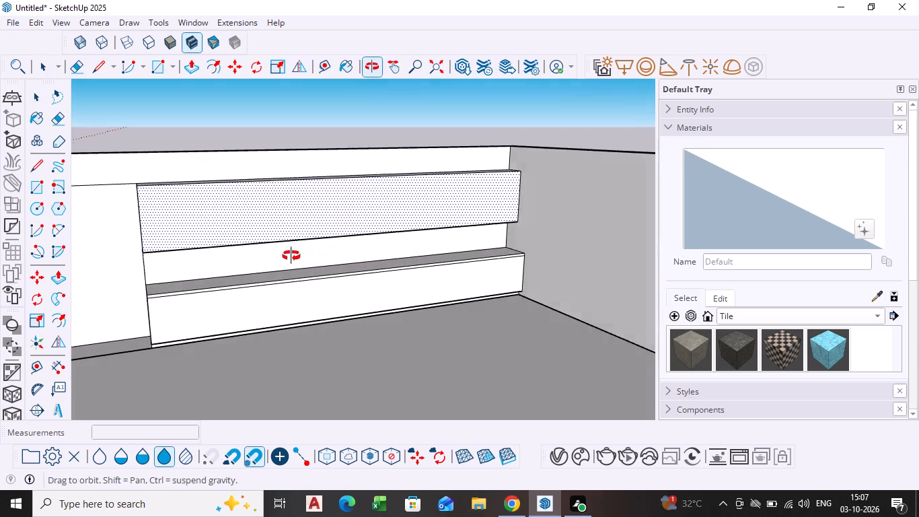
middle_drag(291, 256, 284, 252)
click(54, 310)
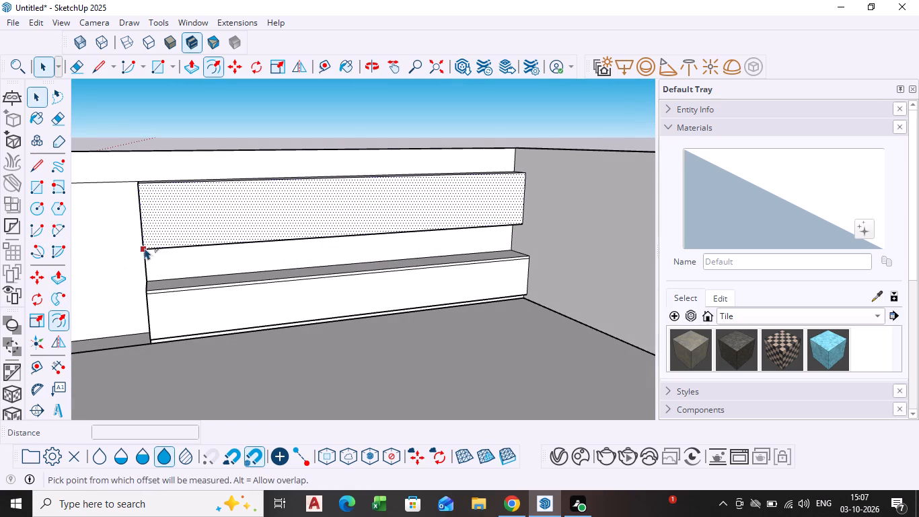
click(165, 215)
scroll(148, 216, up, 2)
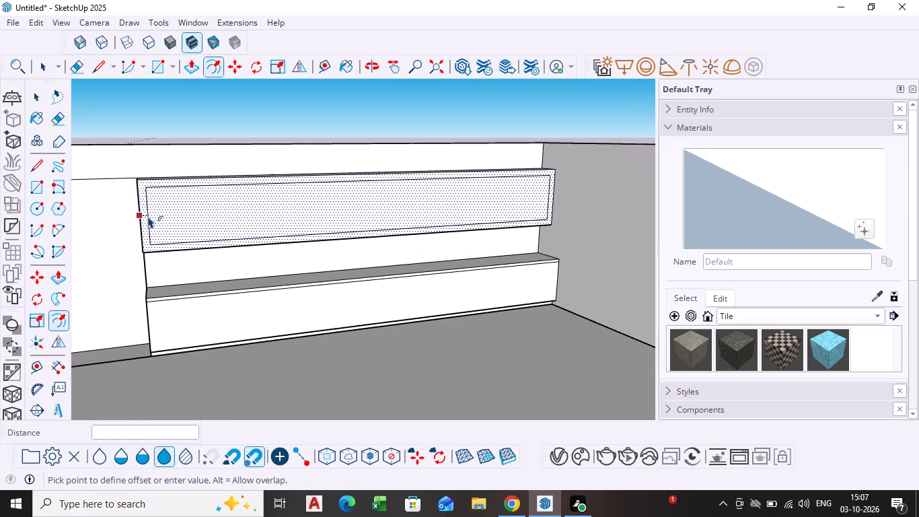
scroll(148, 216, up, 1)
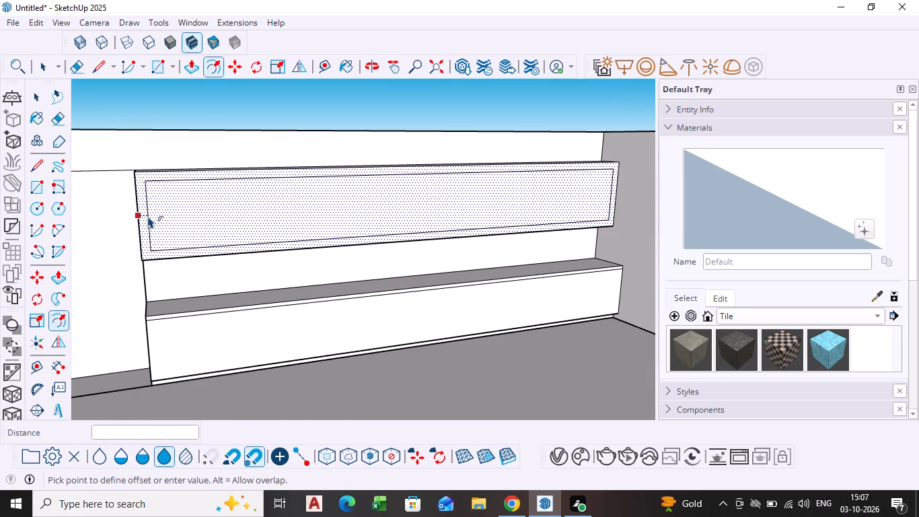
scroll(148, 216, up, 3)
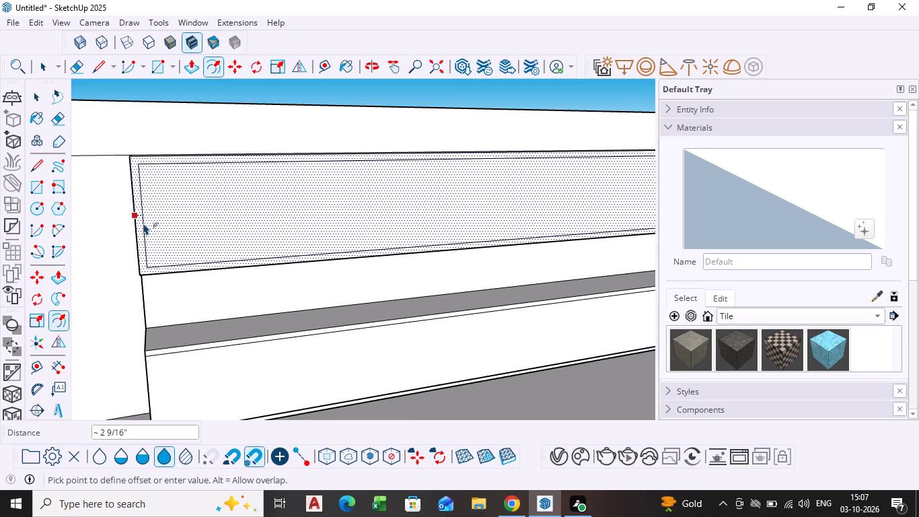
click(143, 223)
key(space)
Copy the vertical edge at the open end of the band's inner rectangle about 3' along the band as a divider.
scroll(208, 236, down, 7)
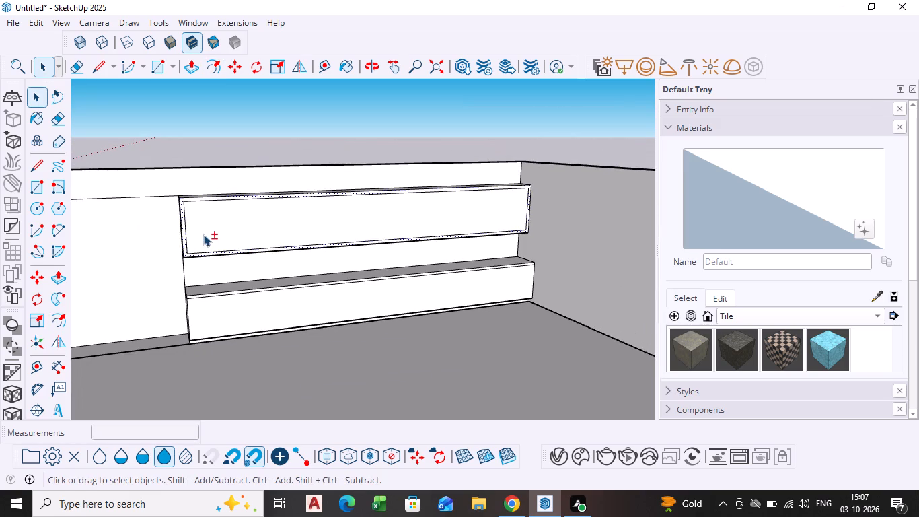
shift+scroll(195, 233, up, 1)
scroll(250, 224, down, 1)
shift+middle_drag(250, 224, 174, 229)
scroll(146, 226, up, 3)
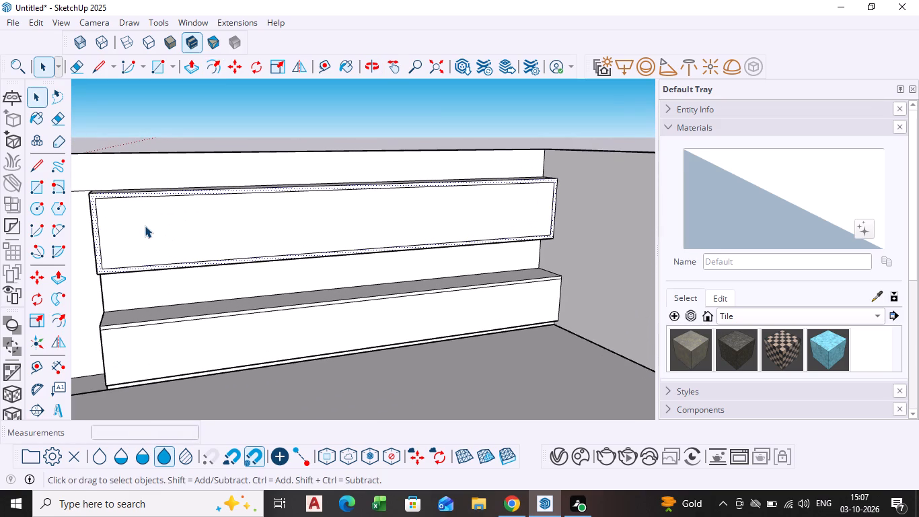
scroll(143, 226, up, 3)
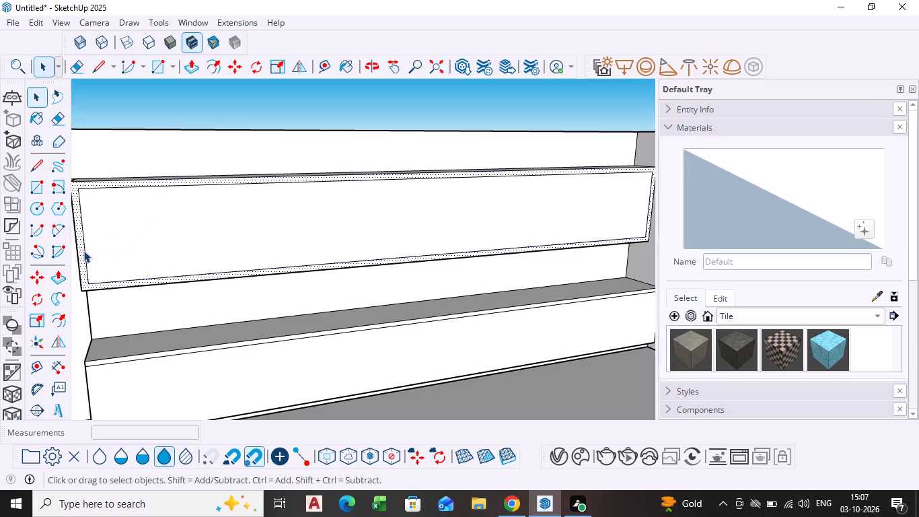
click(83, 251)
key(m)
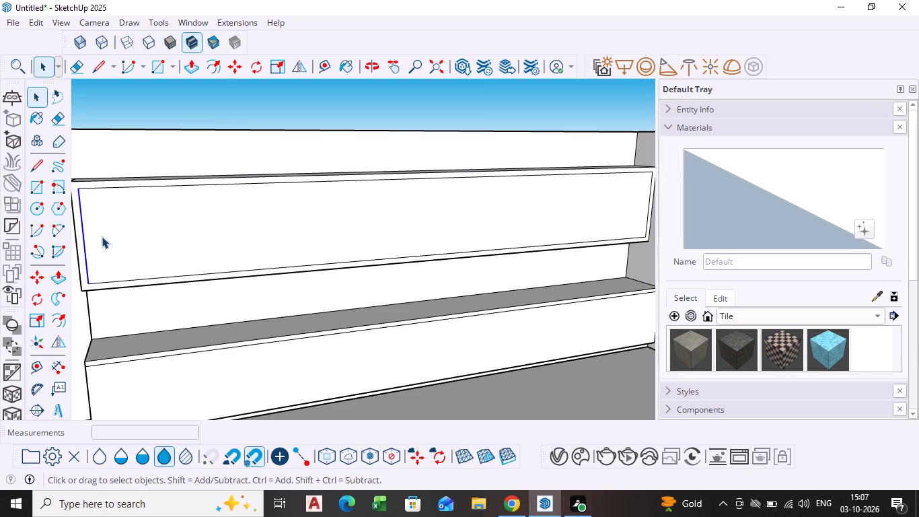
click(89, 283)
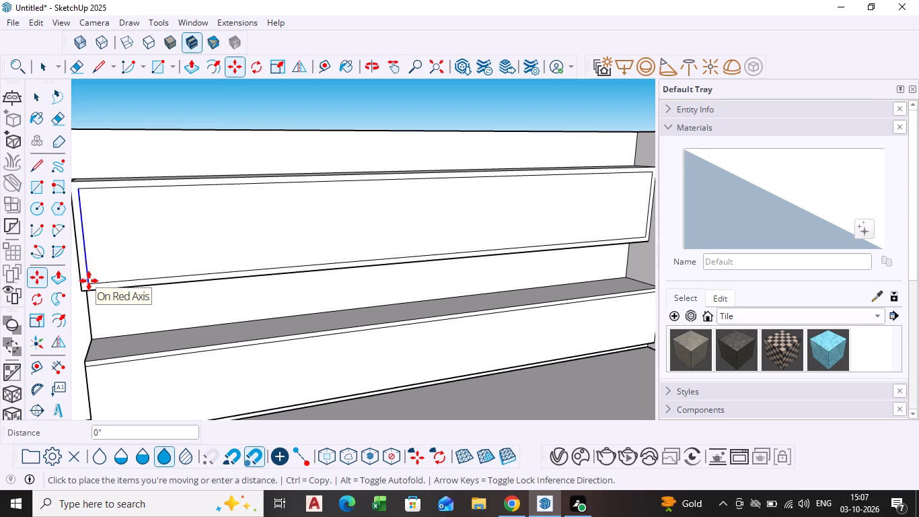
key(m)
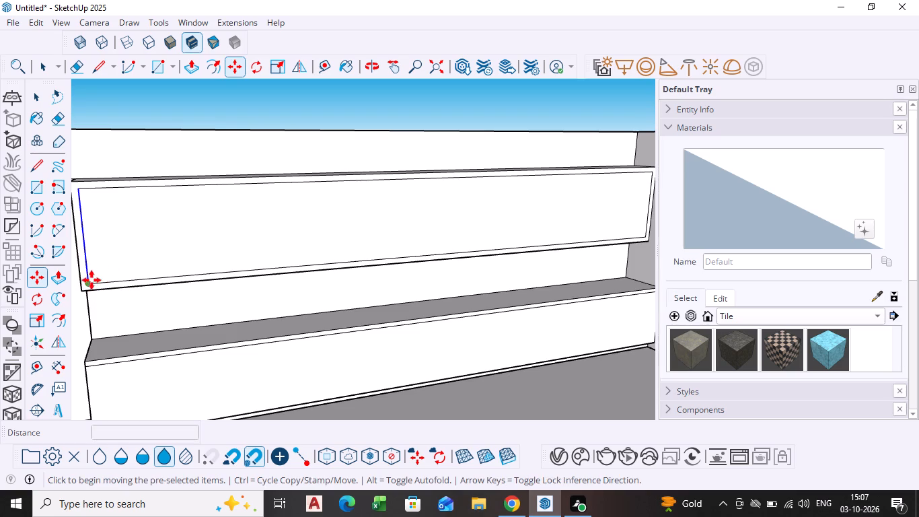
click(90, 281)
scroll(188, 268, up, 3)
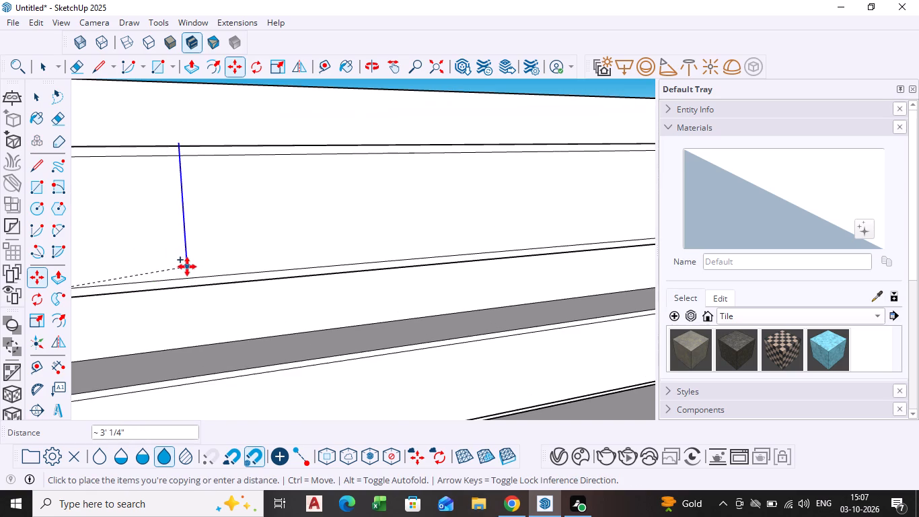
click(184, 280)
scroll(208, 265, down, 4)
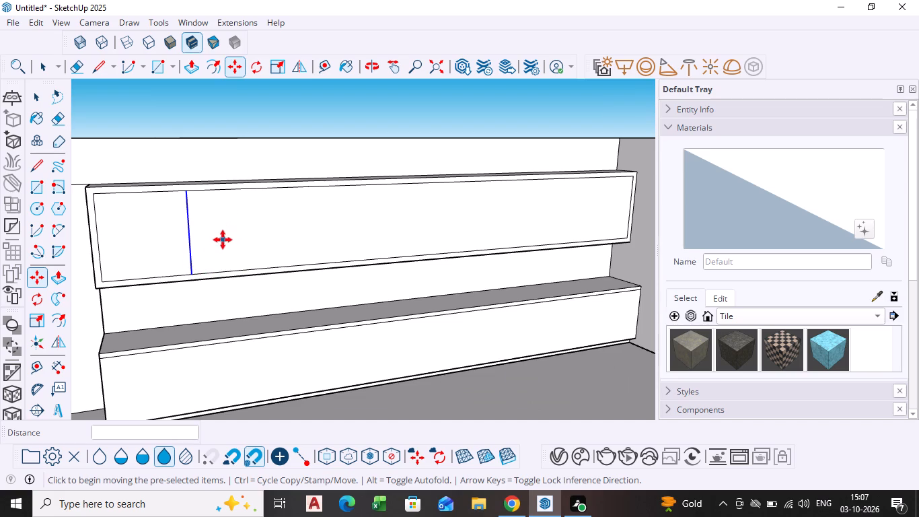
scroll(221, 240, down, 1)
middle_drag(221, 240, 278, 244)
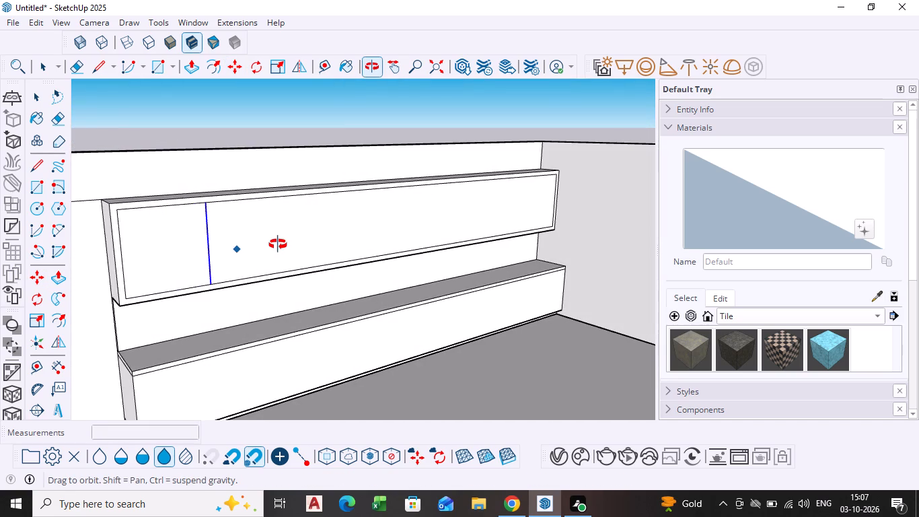
Move the divider line on the upper band's front a little farther from the band's open end, along the inner rectangle's bottom edge.
middle_drag(278, 244, 275, 244)
scroll(266, 243, down, 1)
middle_drag(283, 230, 291, 223)
scroll(233, 251, down, 9)
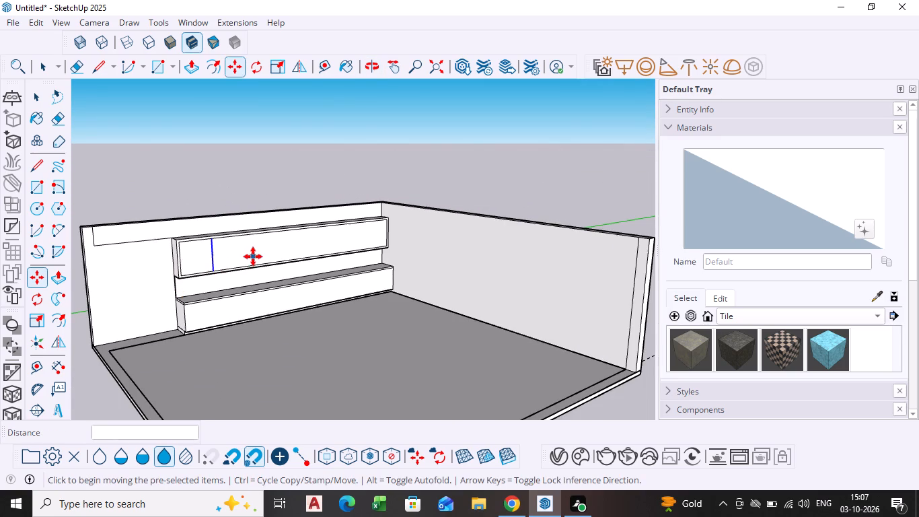
scroll(252, 256, up, 8)
scroll(178, 261, up, 3)
key(space)
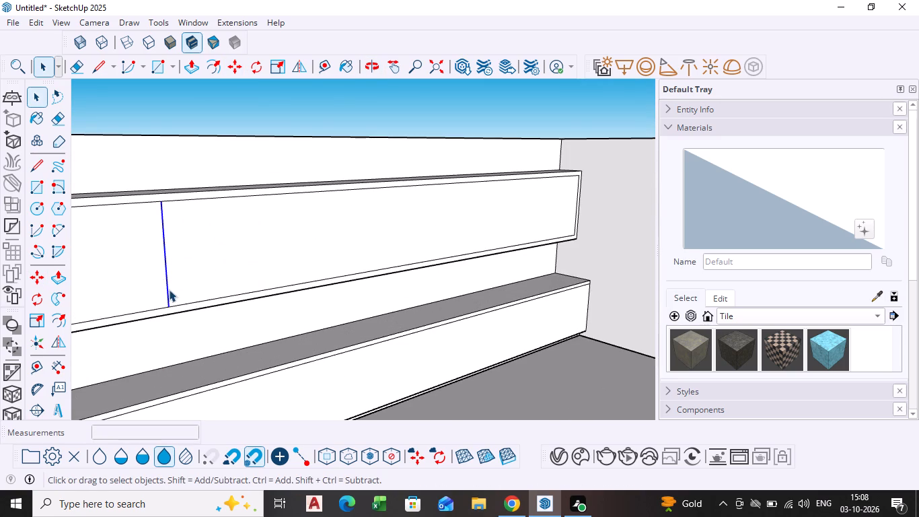
key(m)
scroll(172, 312, up, 3)
click(168, 306)
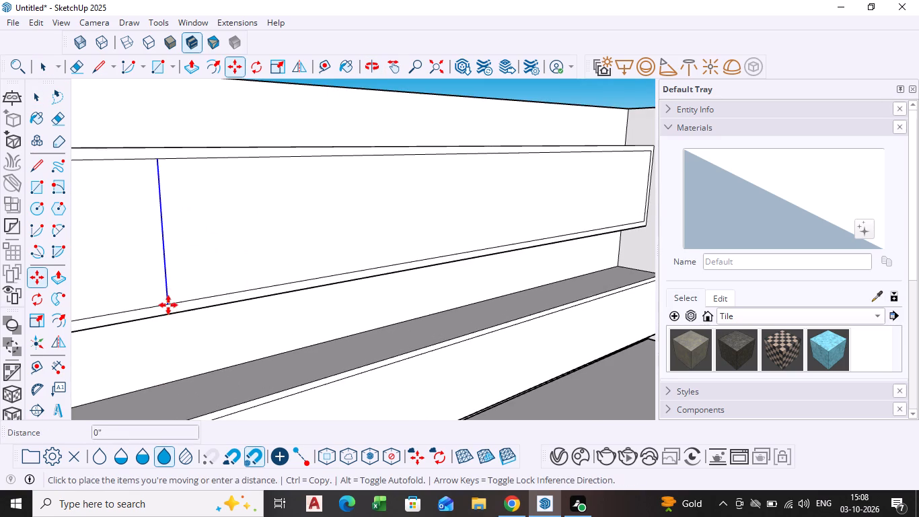
click(198, 298)
key(space)
scroll(299, 281, down, 3)
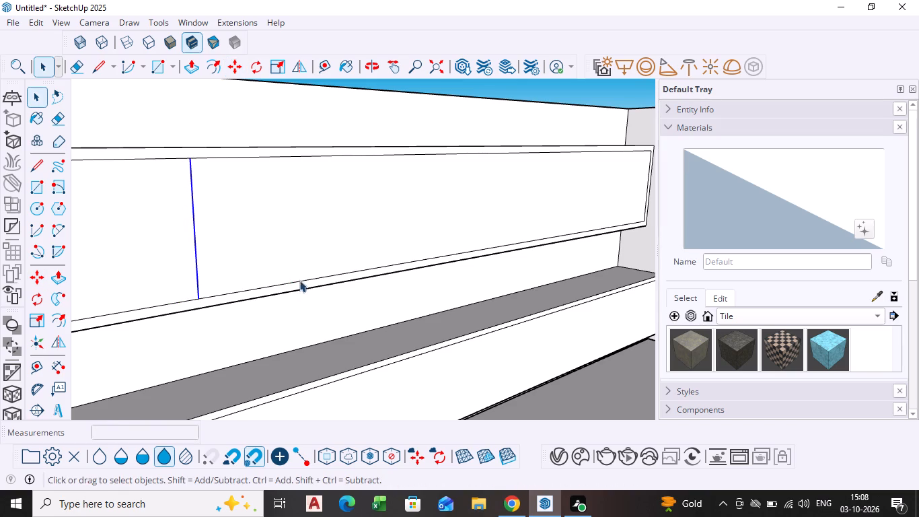
scroll(299, 280, down, 1)
middle_drag(266, 279, 237, 281)
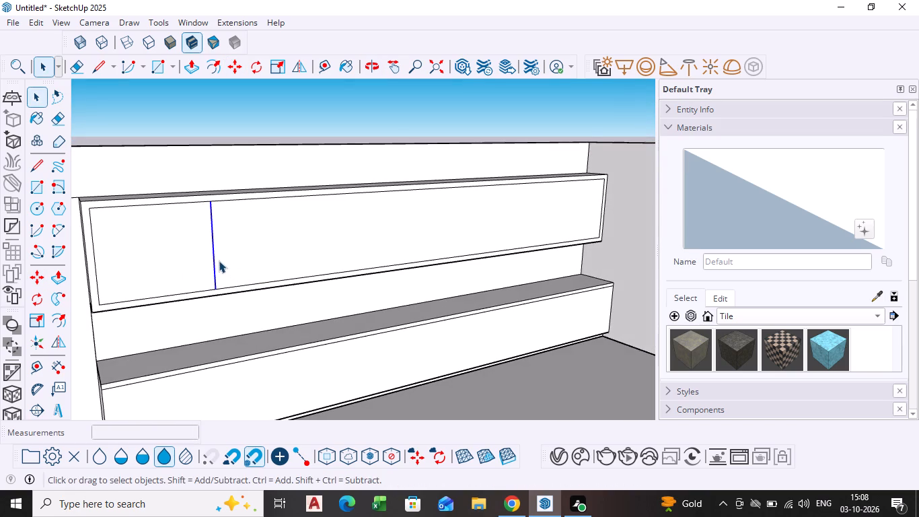
Copy the divider line a fraction of an inch farther along the band to form a narrow double divider.
scroll(212, 254, up, 3)
key(m)
scroll(216, 303, up, 7)
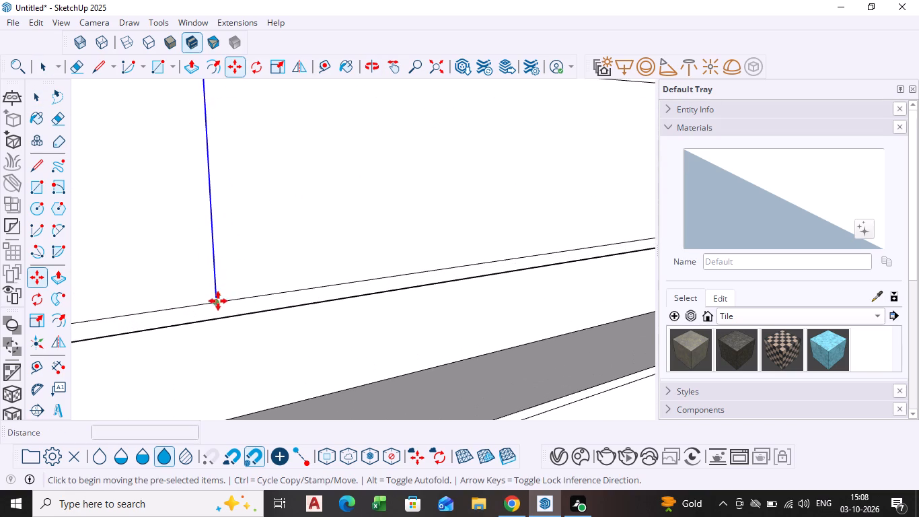
click(216, 302)
scroll(227, 300, up, 4)
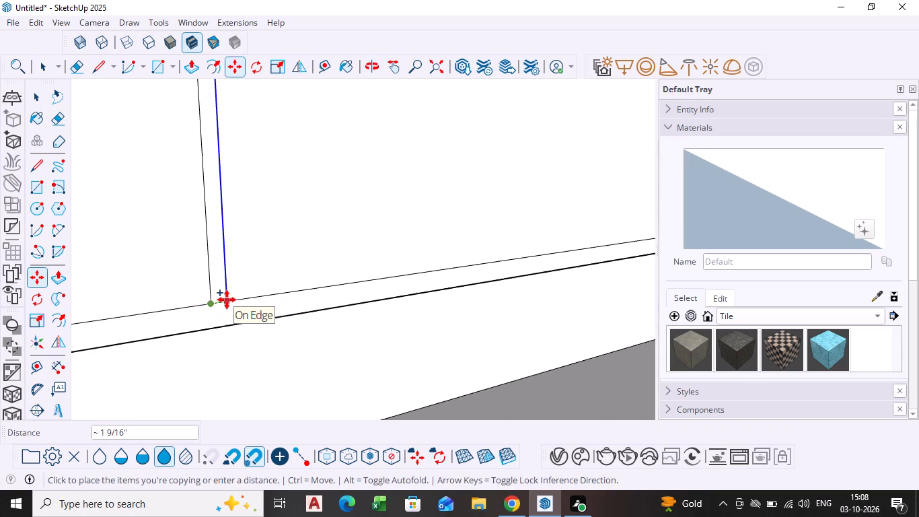
scroll(222, 303, up, 4)
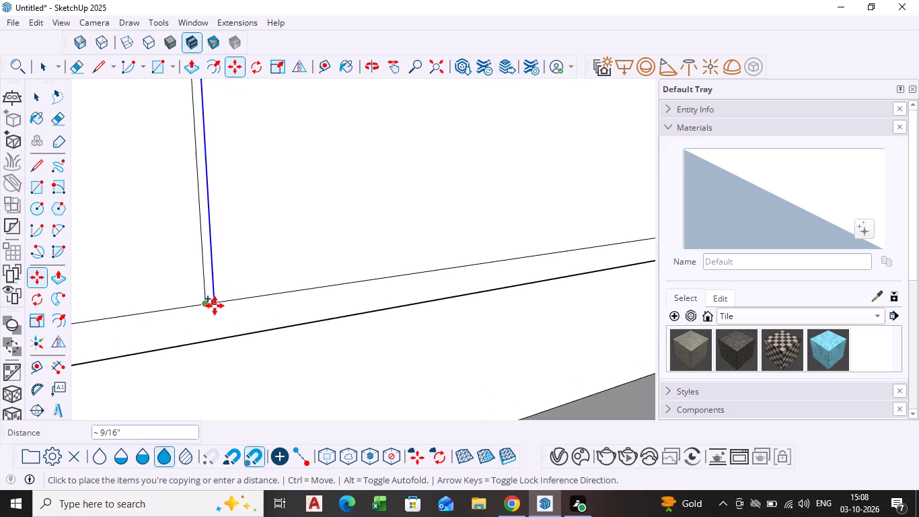
scroll(221, 305, up, 3)
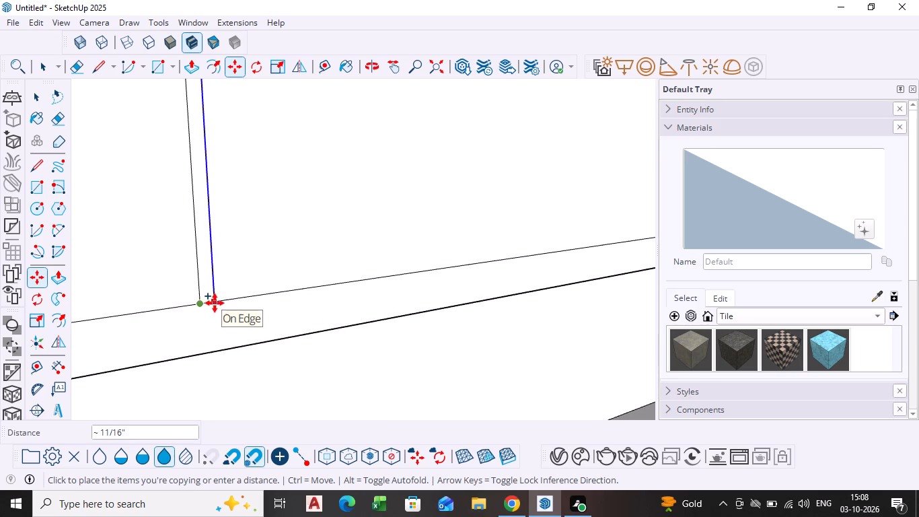
click(211, 303)
key(space)
scroll(280, 318, down, 5)
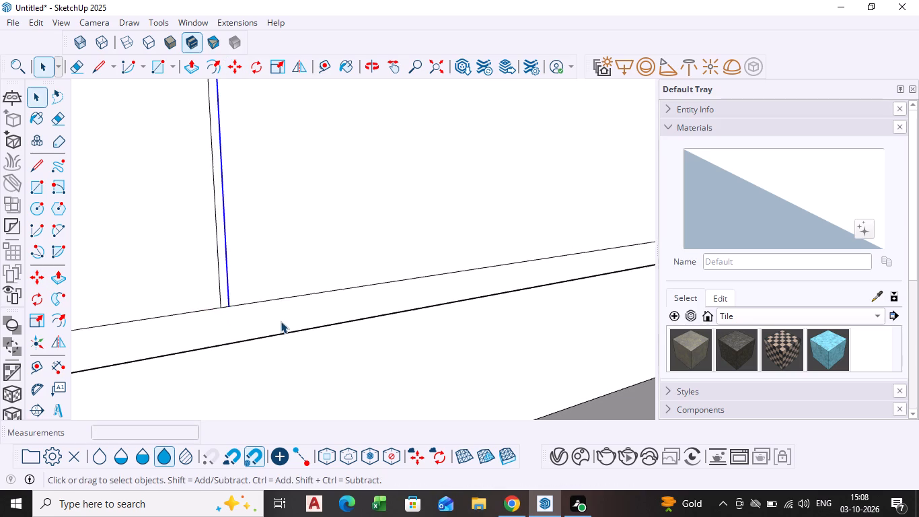
scroll(281, 321, down, 13)
click(338, 83)
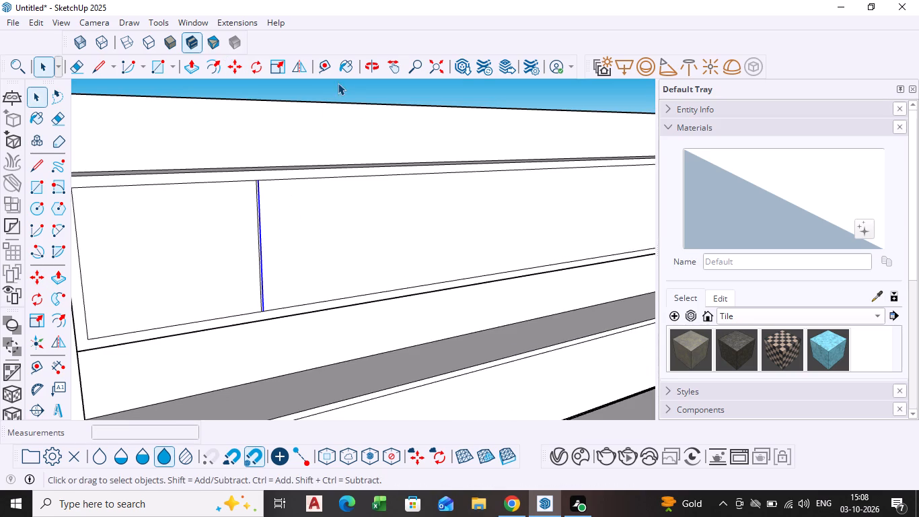
Offset the outline of the first door panel face at the band's open end inward by about 1/4".
scroll(266, 261, up, 3)
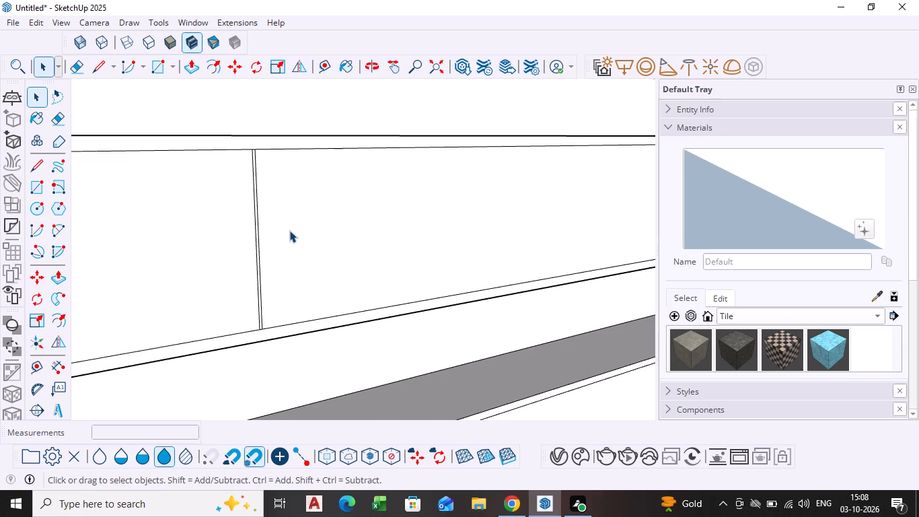
scroll(252, 160, down, 2)
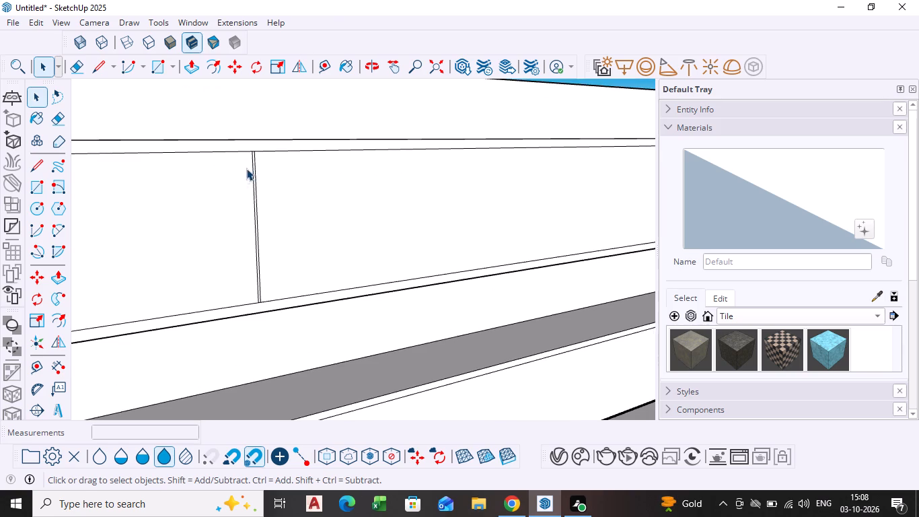
middle_drag(229, 202, 391, 171)
scroll(314, 189, down, 1)
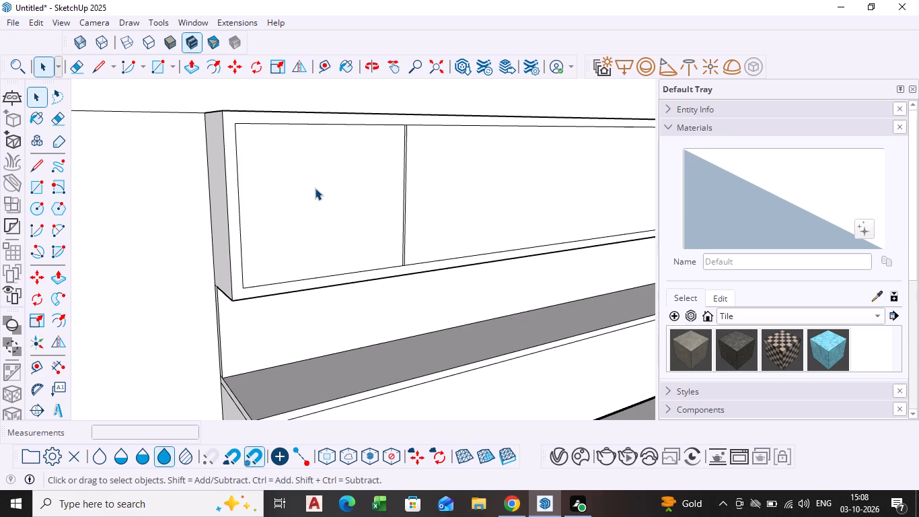
scroll(327, 182, down, 1)
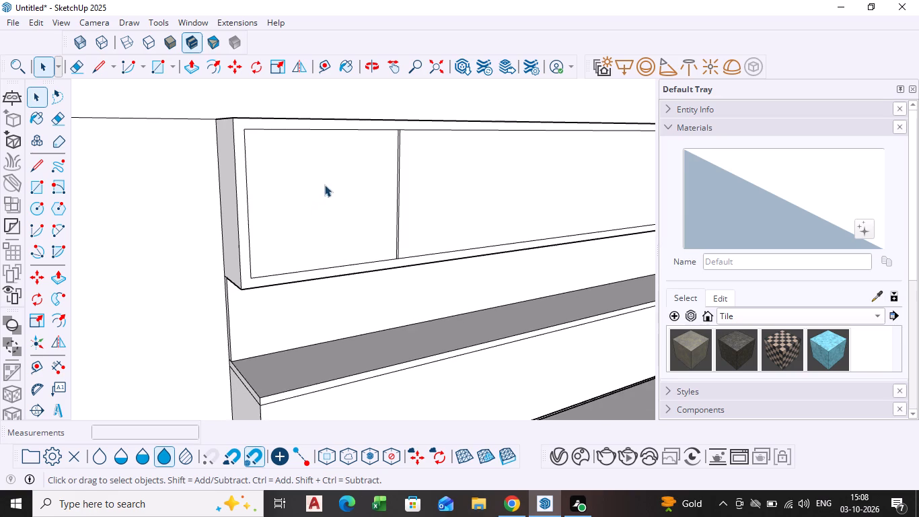
click(301, 221)
middle_drag(303, 223, 273, 236)
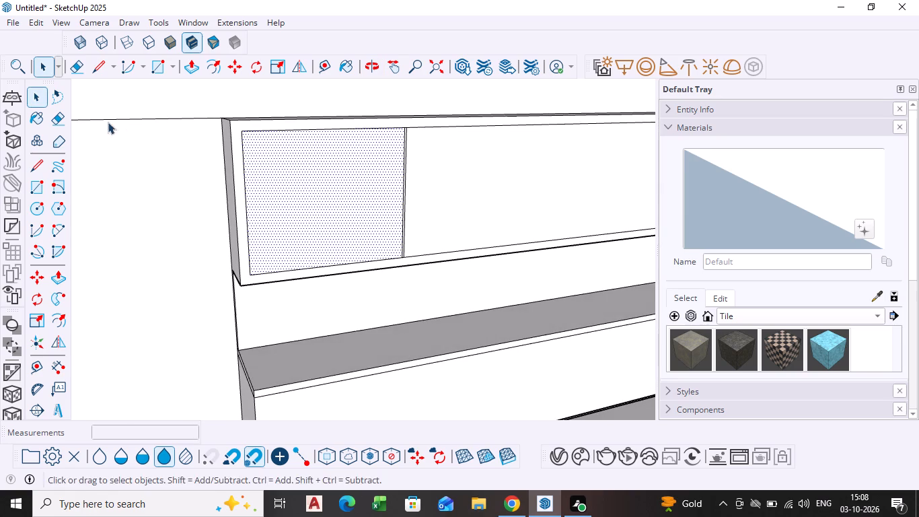
click(58, 312)
click(271, 217)
click(69, 326)
click(270, 218)
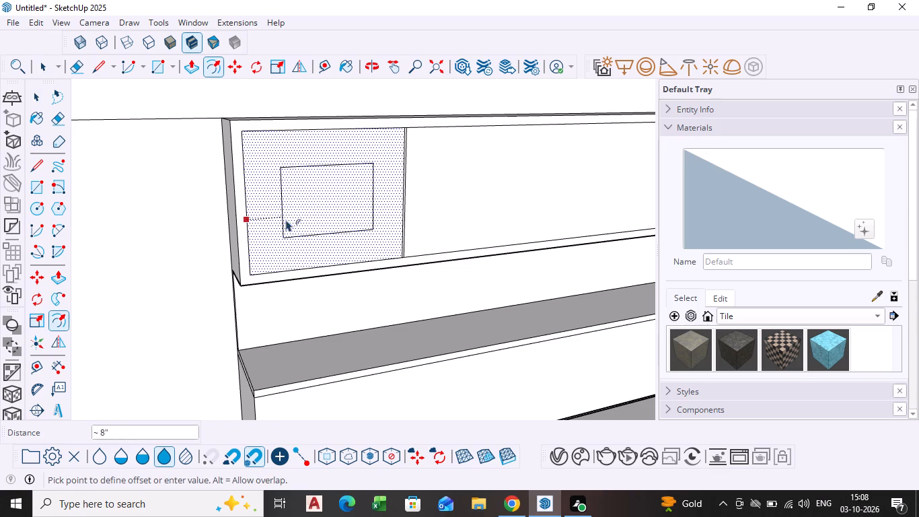
scroll(274, 223, up, 7)
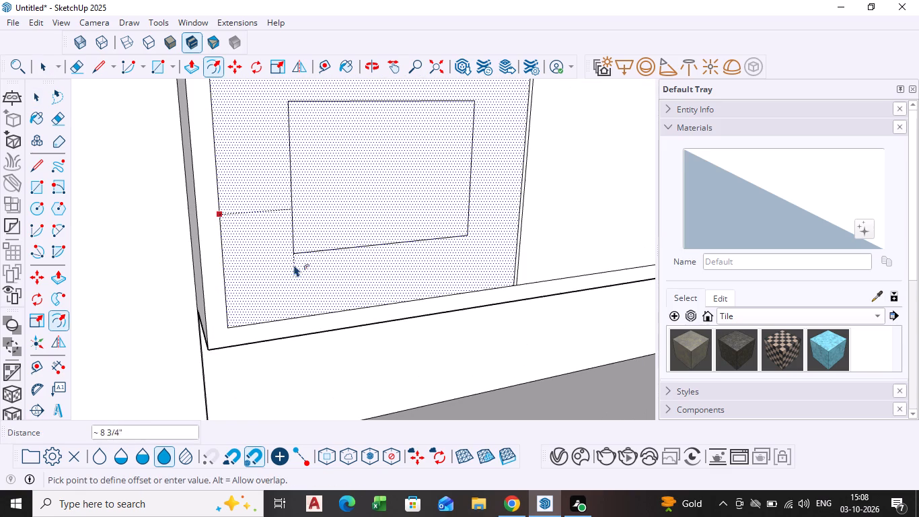
scroll(281, 269, up, 4)
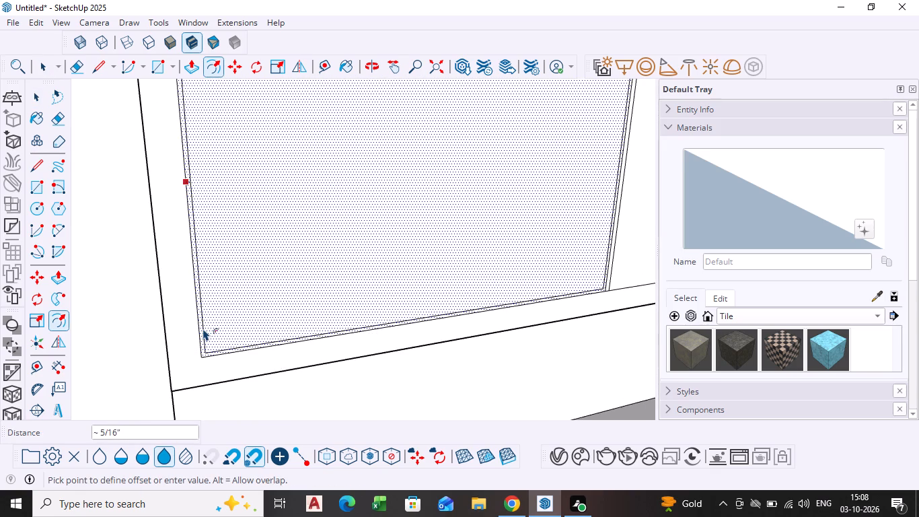
click(203, 330)
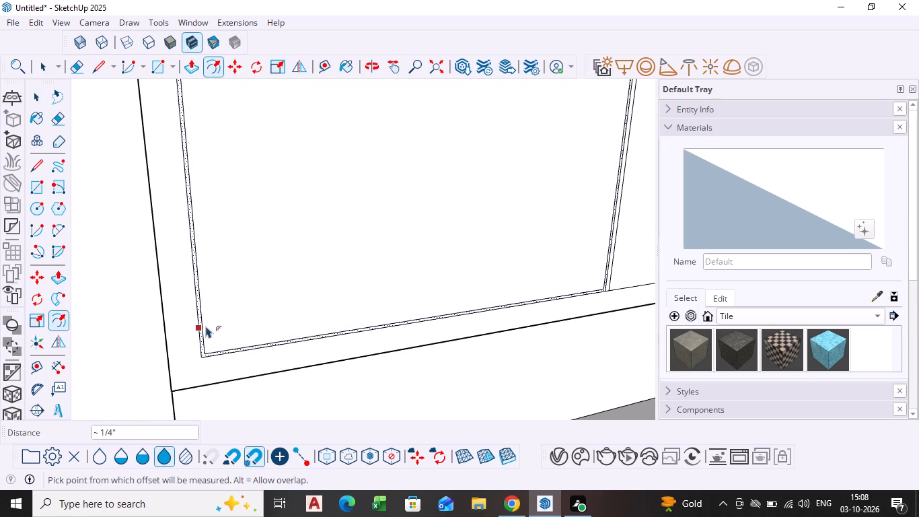
key(space)
scroll(108, 295, down, 4)
scroll(163, 294, down, 3)
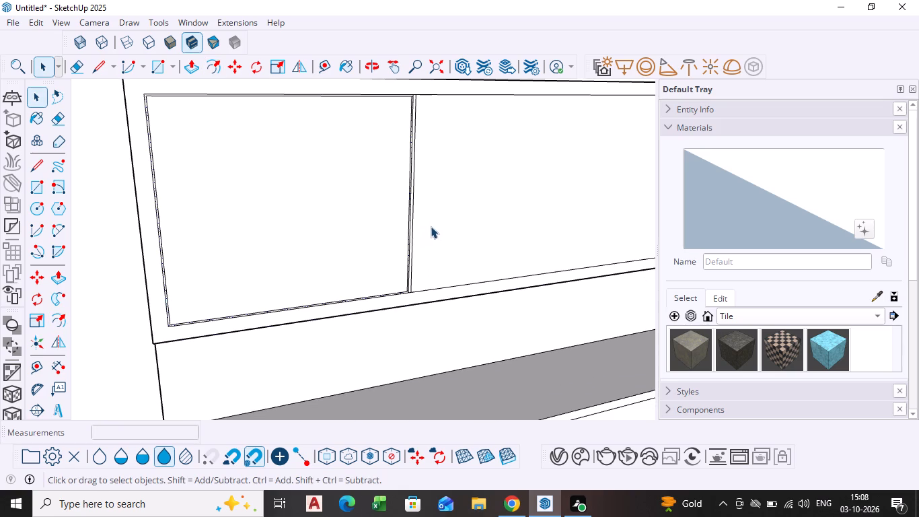
Delete the original divider edge between the first panel's offset outline and the copied divider line.
scroll(447, 192, up, 8)
scroll(378, 263, up, 4)
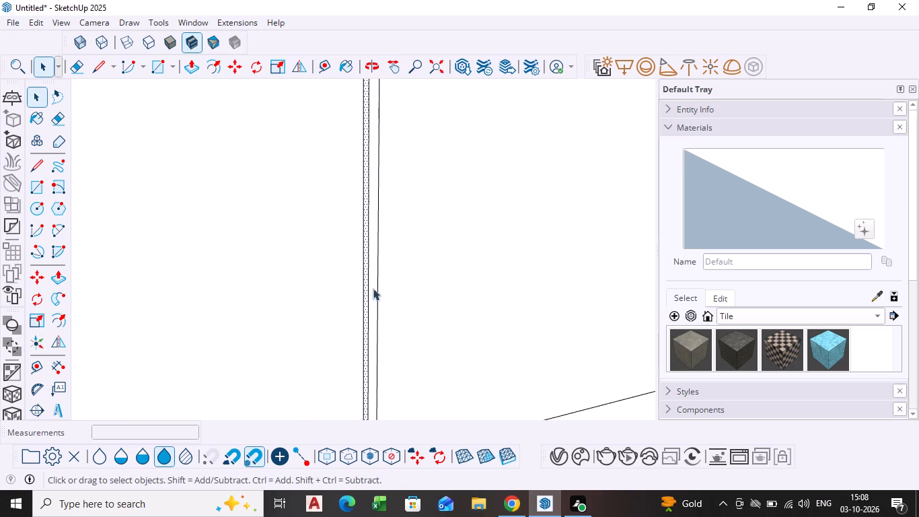
scroll(402, 304, down, 2)
middle_drag(403, 306, 385, 285)
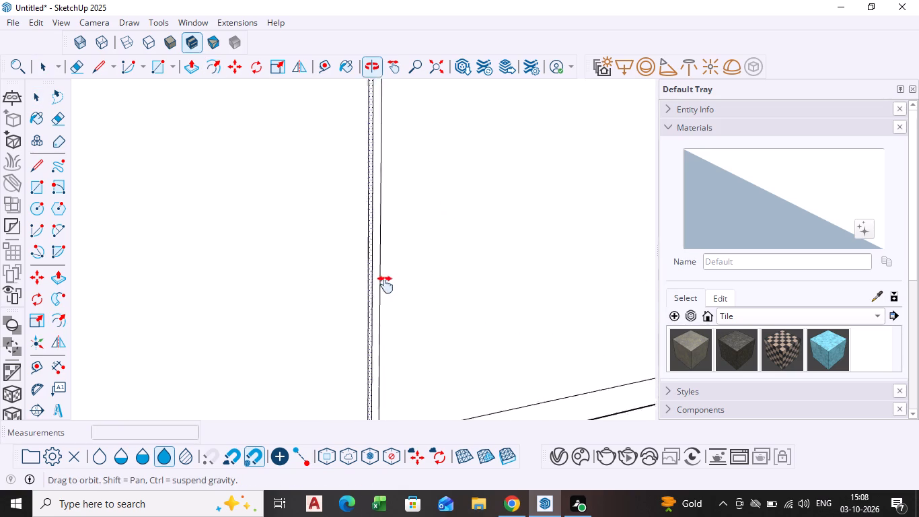
middle_drag(385, 285, 361, 199)
scroll(341, 322, up, 2)
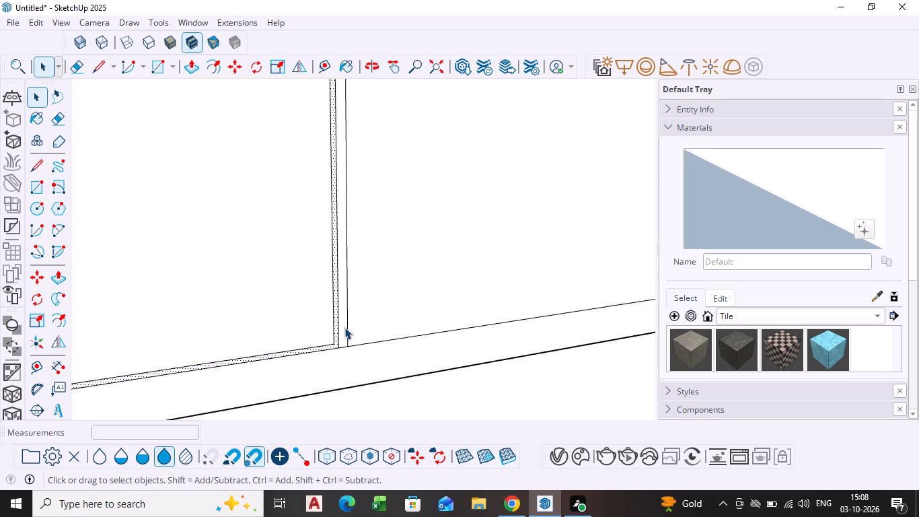
middle_drag(340, 334, 328, 324)
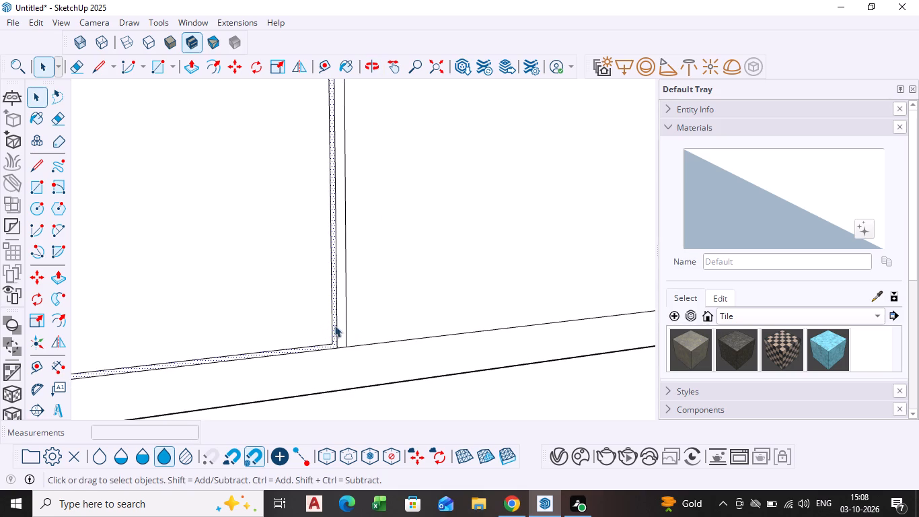
scroll(394, 272, down, 13)
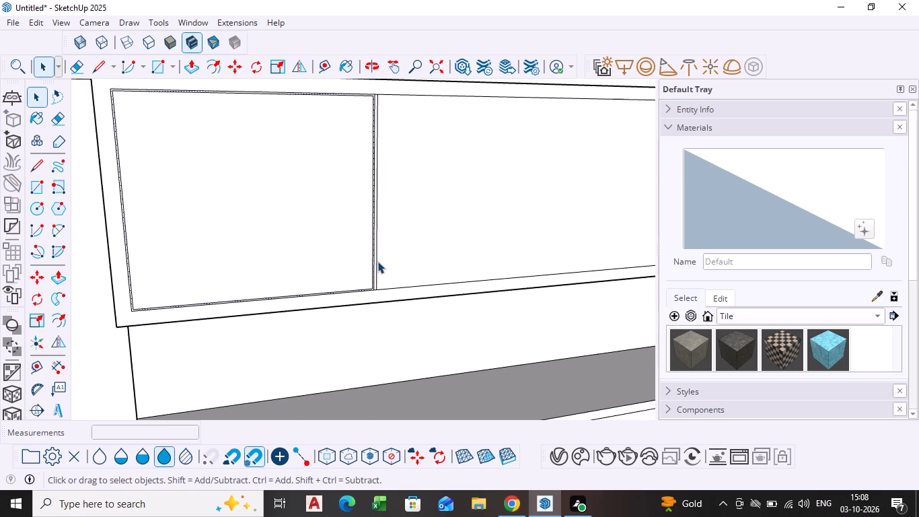
shift+scroll(369, 257, down, 1)
shift+middle_drag(368, 257, 348, 310)
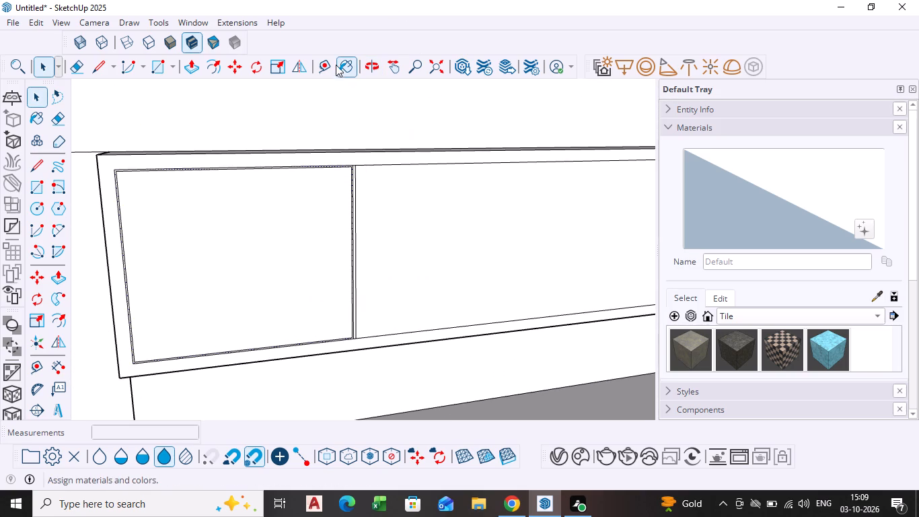
scroll(223, 189, up, 3)
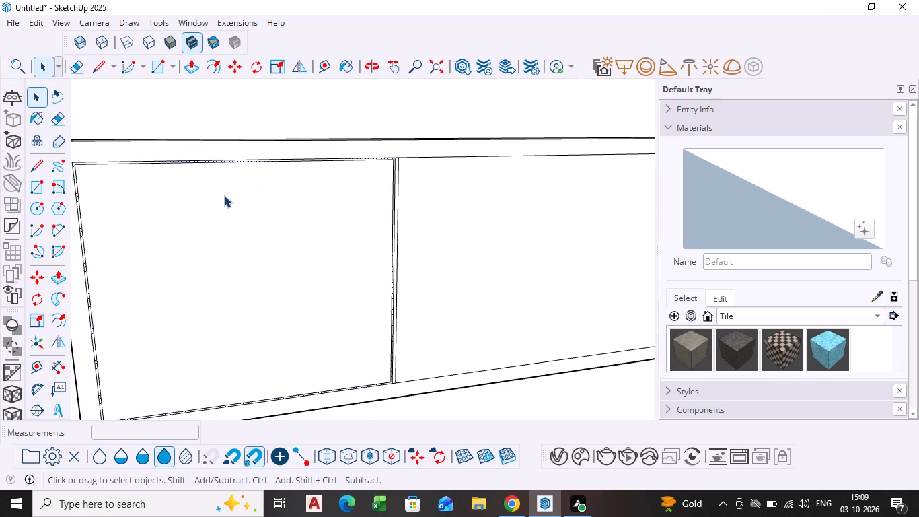
scroll(231, 190, down, 4)
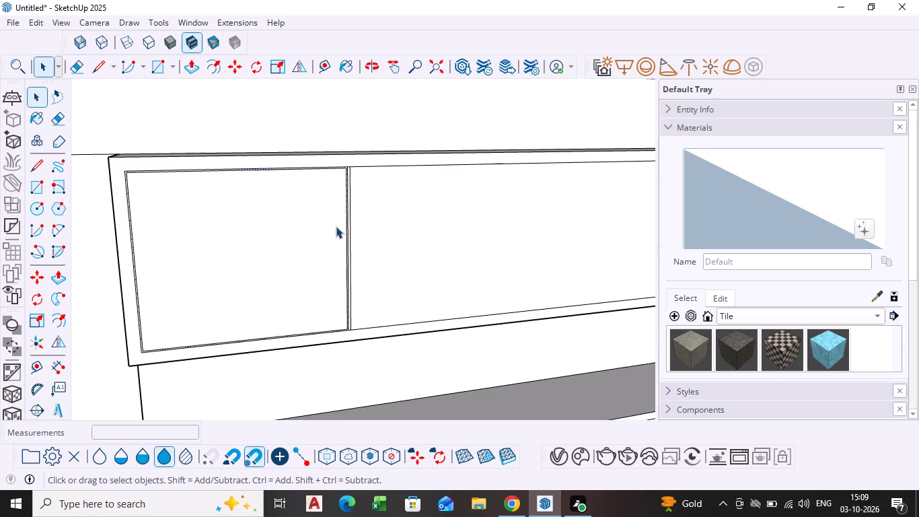
scroll(336, 226, down, 1)
middle_drag(335, 225, 277, 201)
scroll(299, 258, up, 11)
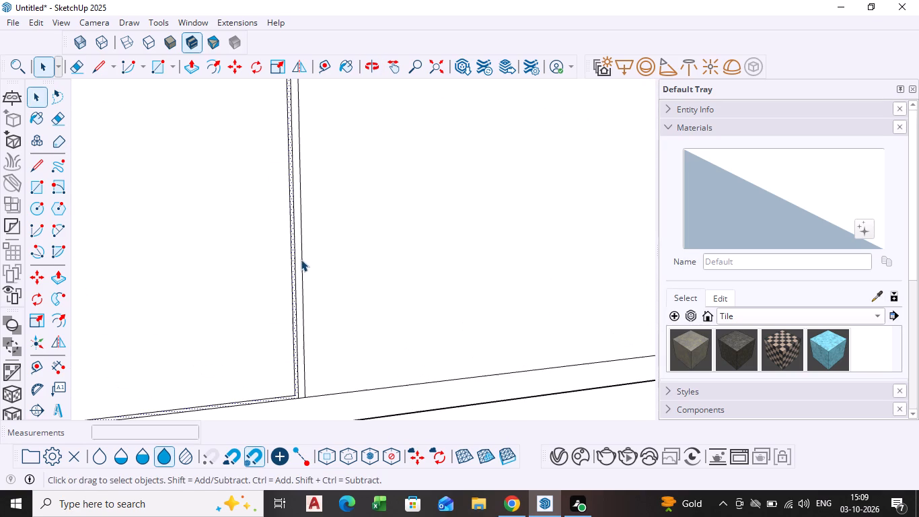
click(295, 268)
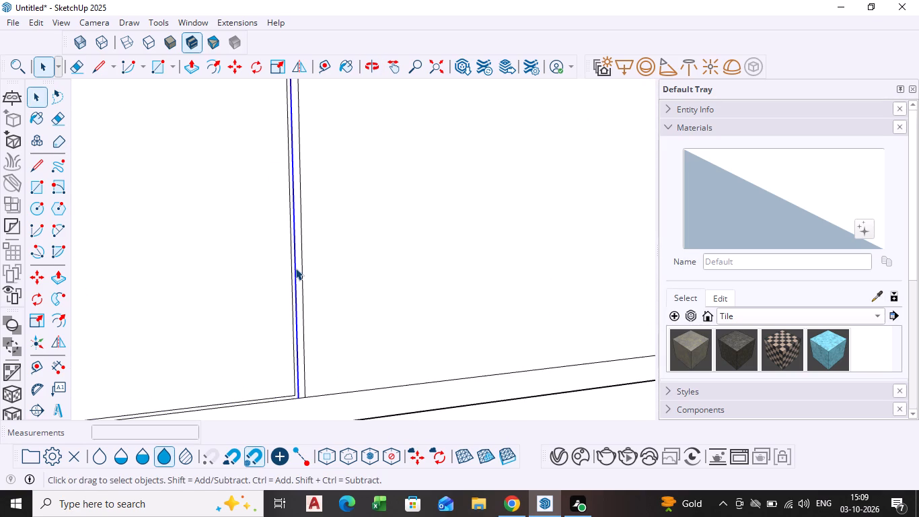
key(Delete)
scroll(304, 263, down, 10)
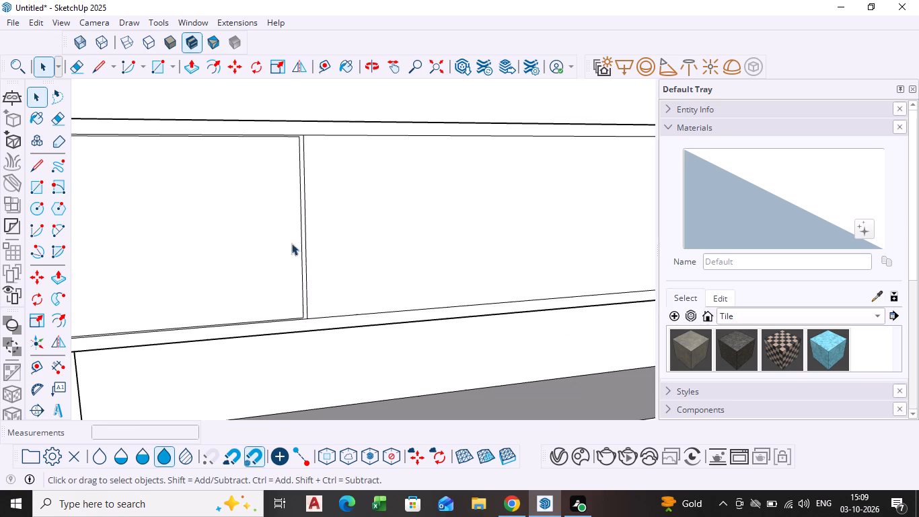
shift+middle_drag(223, 235, 254, 241)
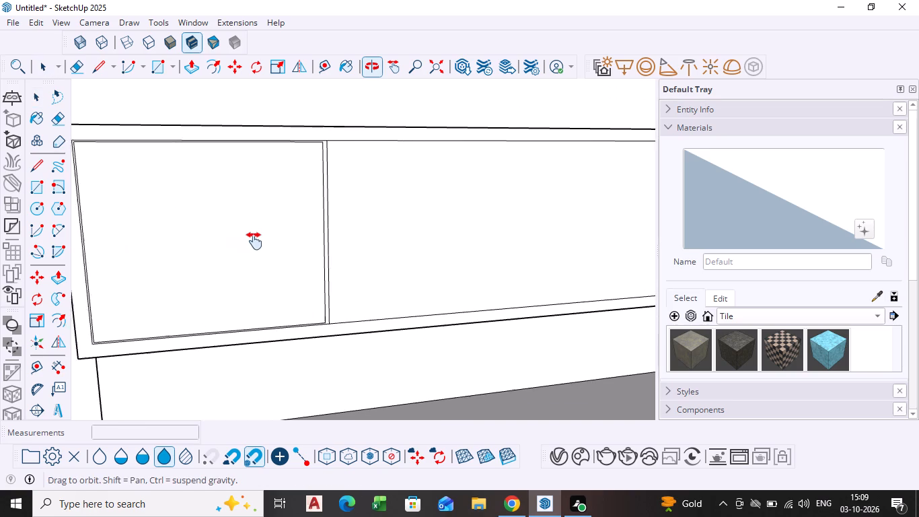
shift+middle_drag(254, 241, 333, 238)
scroll(204, 304, up, 7)
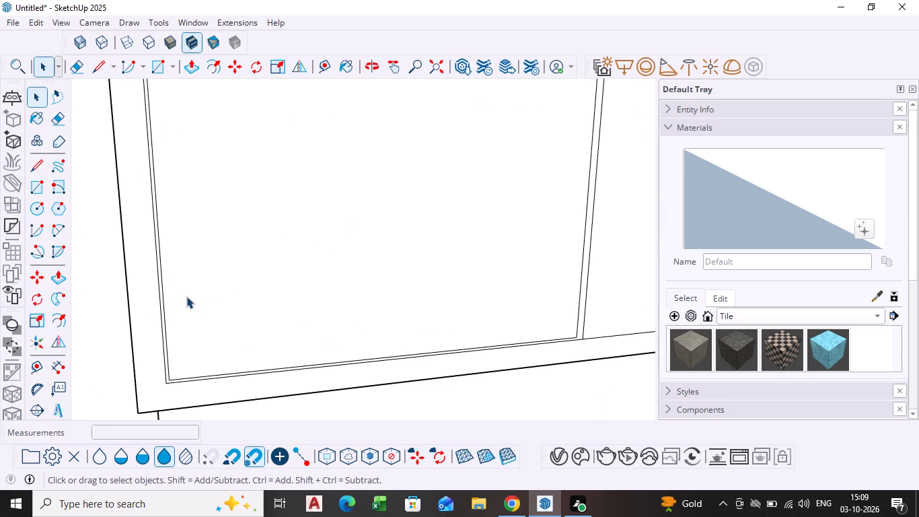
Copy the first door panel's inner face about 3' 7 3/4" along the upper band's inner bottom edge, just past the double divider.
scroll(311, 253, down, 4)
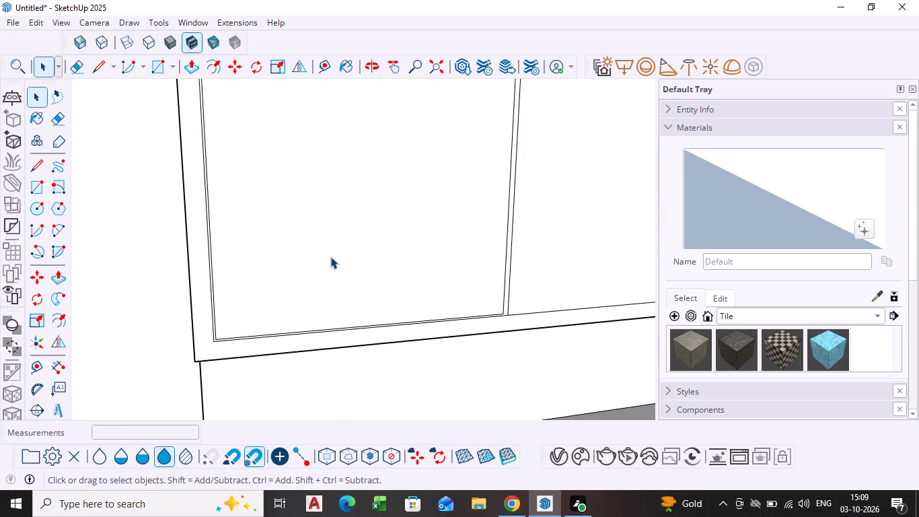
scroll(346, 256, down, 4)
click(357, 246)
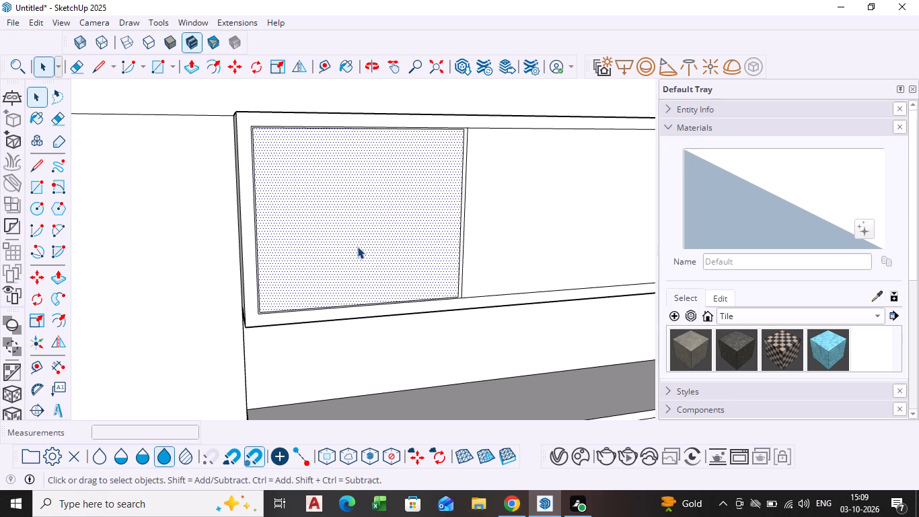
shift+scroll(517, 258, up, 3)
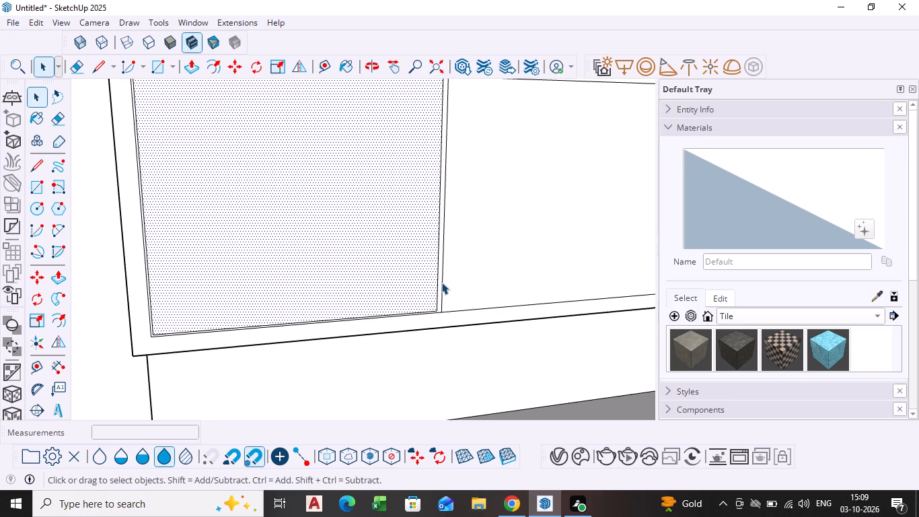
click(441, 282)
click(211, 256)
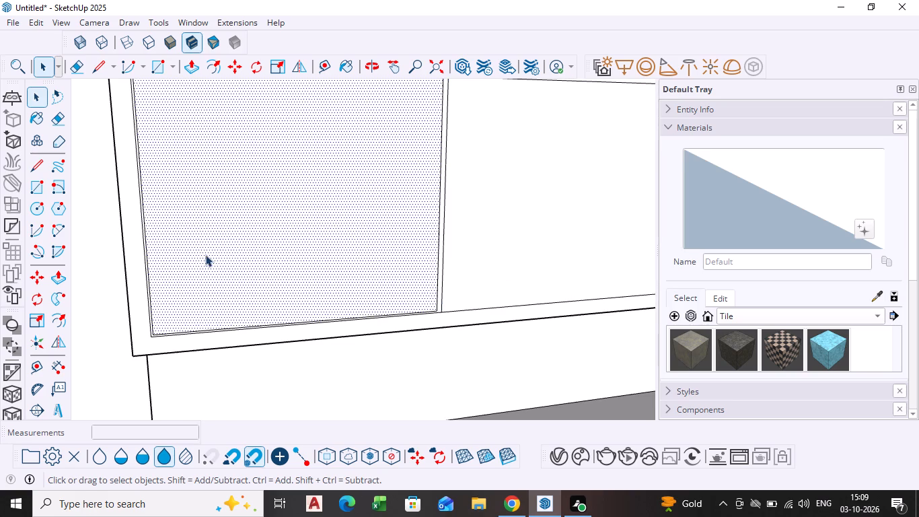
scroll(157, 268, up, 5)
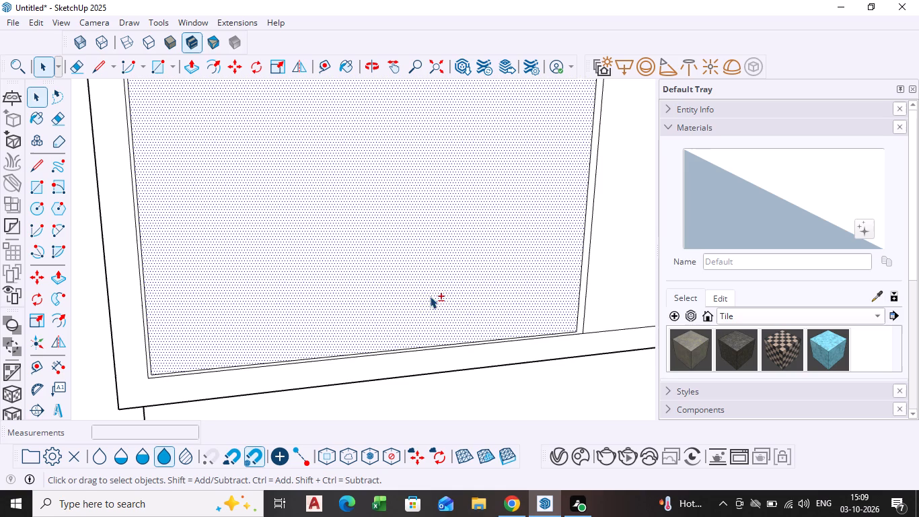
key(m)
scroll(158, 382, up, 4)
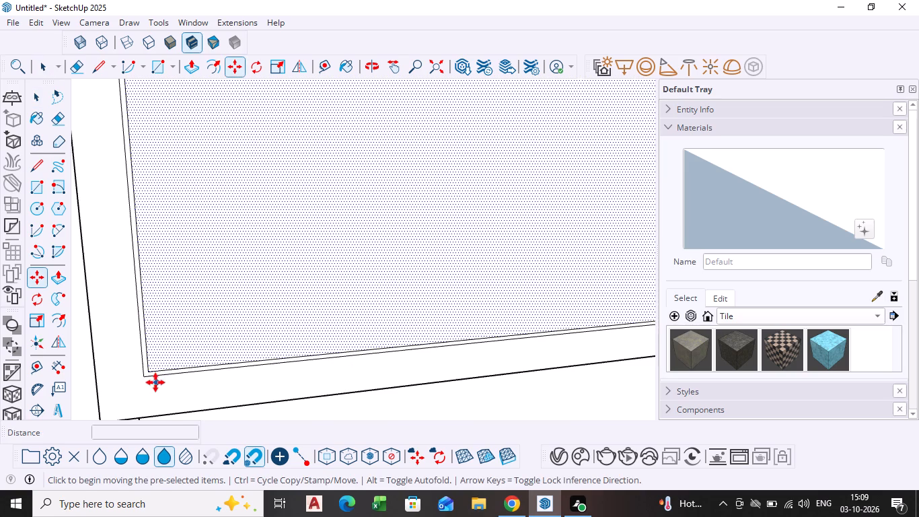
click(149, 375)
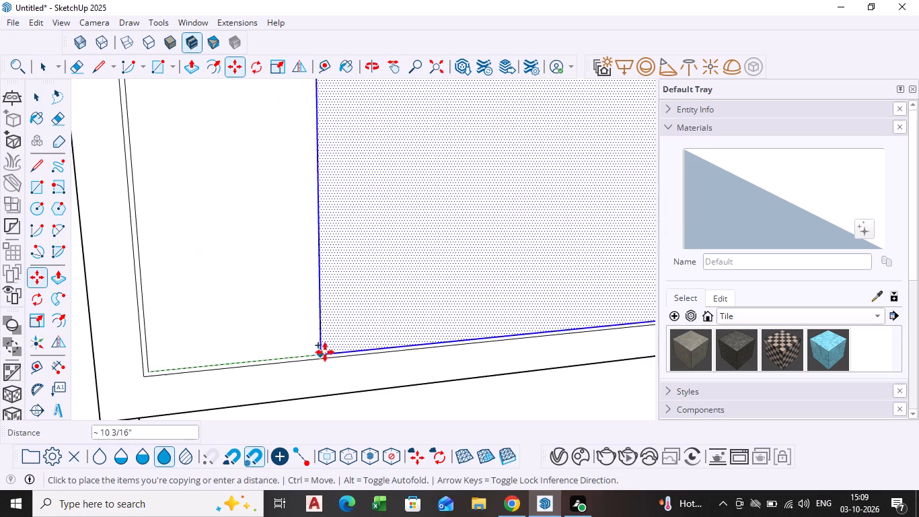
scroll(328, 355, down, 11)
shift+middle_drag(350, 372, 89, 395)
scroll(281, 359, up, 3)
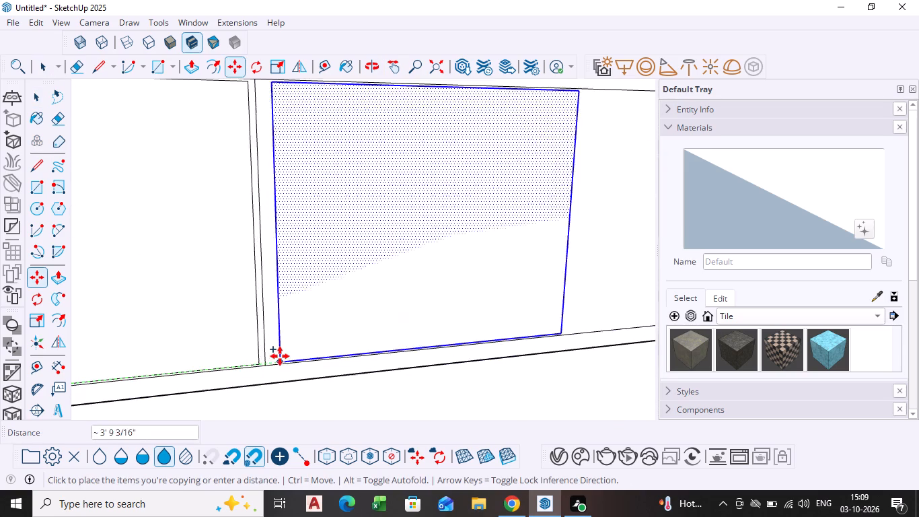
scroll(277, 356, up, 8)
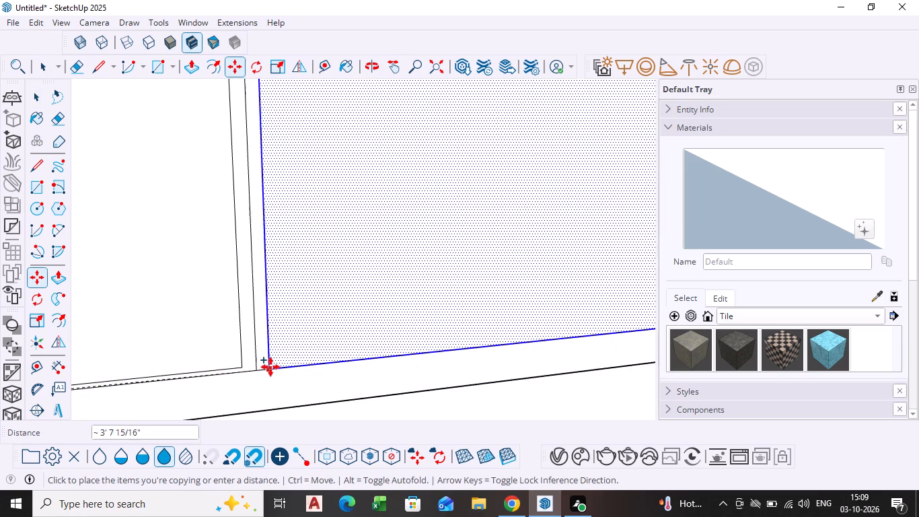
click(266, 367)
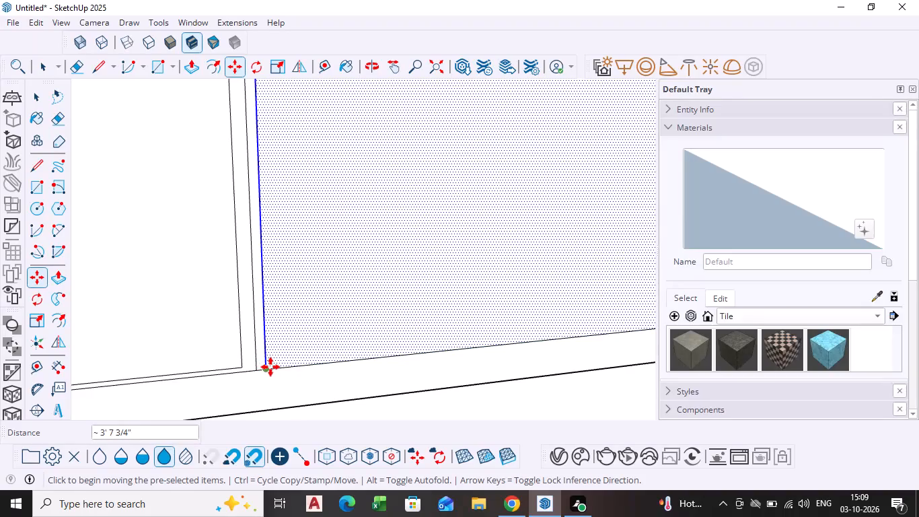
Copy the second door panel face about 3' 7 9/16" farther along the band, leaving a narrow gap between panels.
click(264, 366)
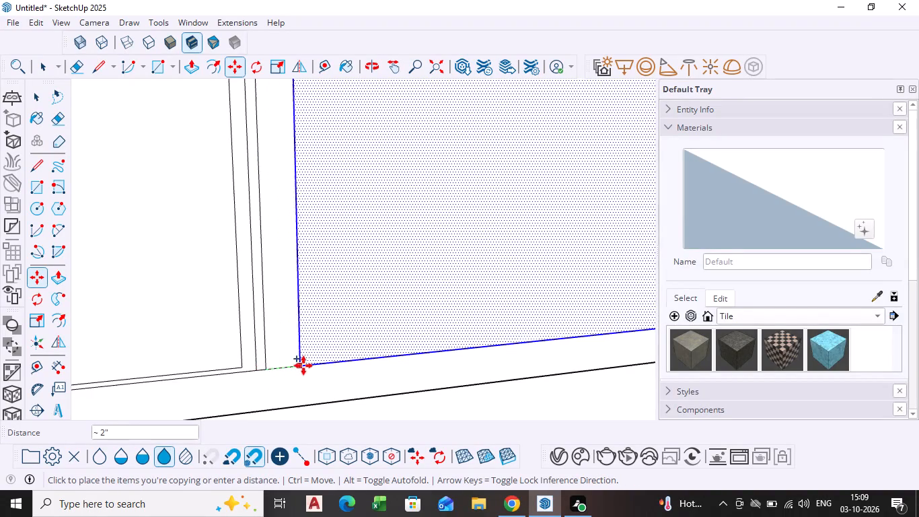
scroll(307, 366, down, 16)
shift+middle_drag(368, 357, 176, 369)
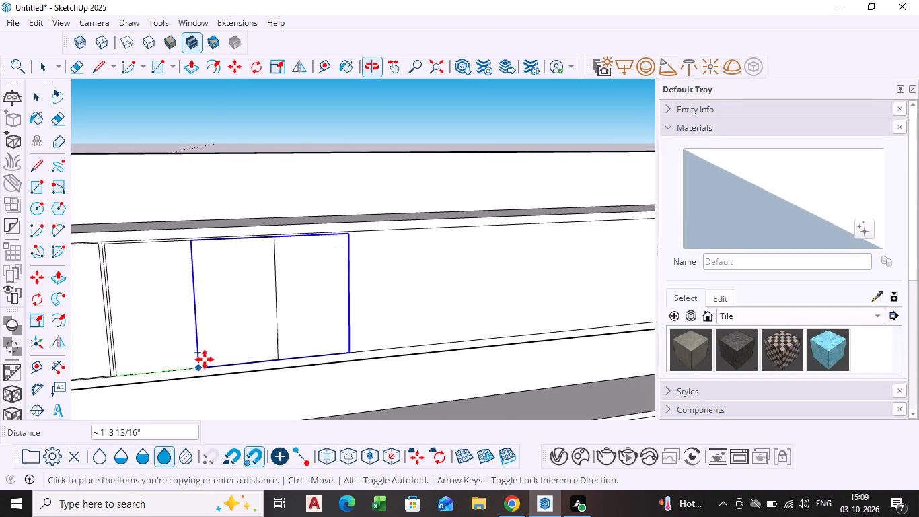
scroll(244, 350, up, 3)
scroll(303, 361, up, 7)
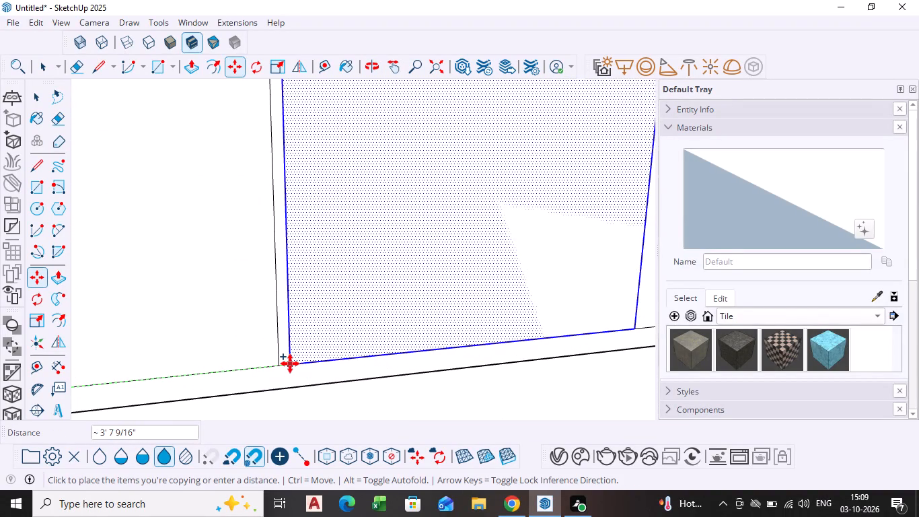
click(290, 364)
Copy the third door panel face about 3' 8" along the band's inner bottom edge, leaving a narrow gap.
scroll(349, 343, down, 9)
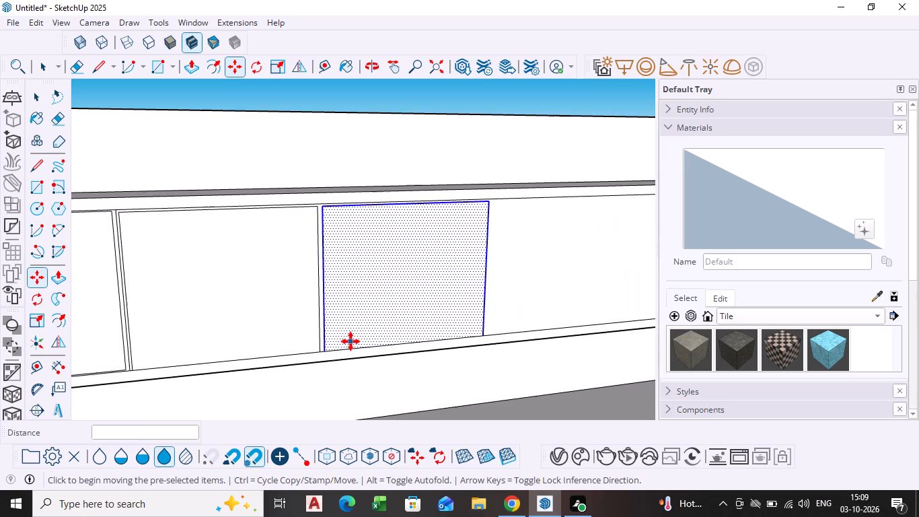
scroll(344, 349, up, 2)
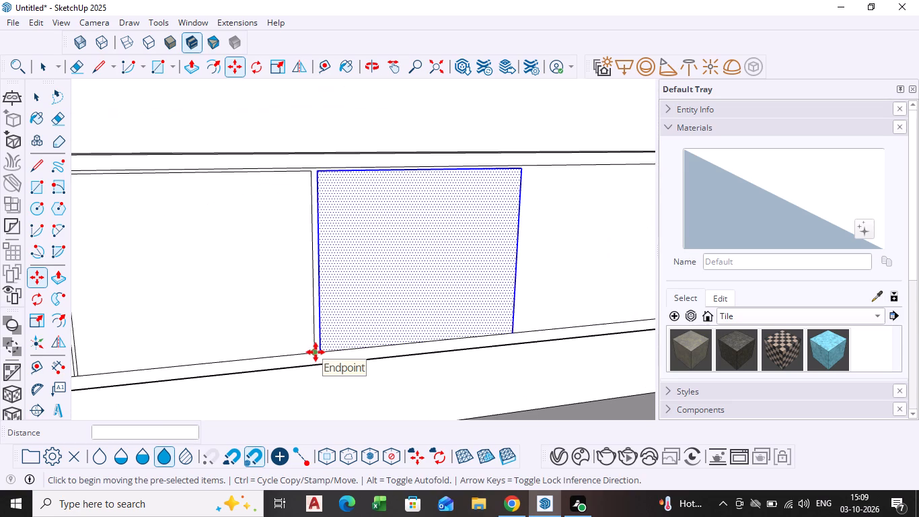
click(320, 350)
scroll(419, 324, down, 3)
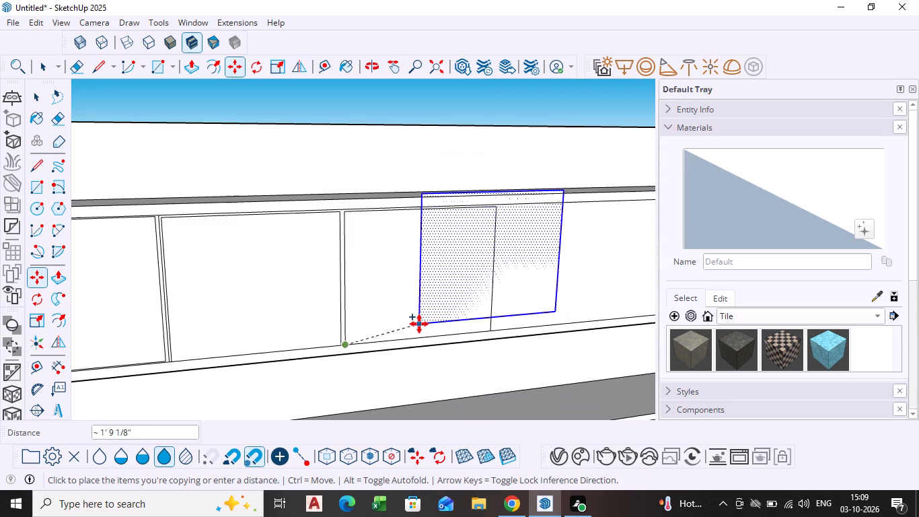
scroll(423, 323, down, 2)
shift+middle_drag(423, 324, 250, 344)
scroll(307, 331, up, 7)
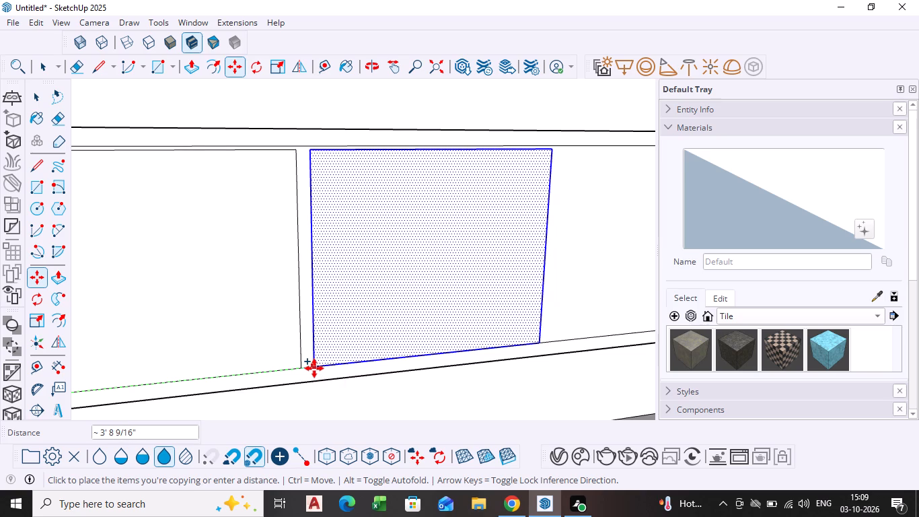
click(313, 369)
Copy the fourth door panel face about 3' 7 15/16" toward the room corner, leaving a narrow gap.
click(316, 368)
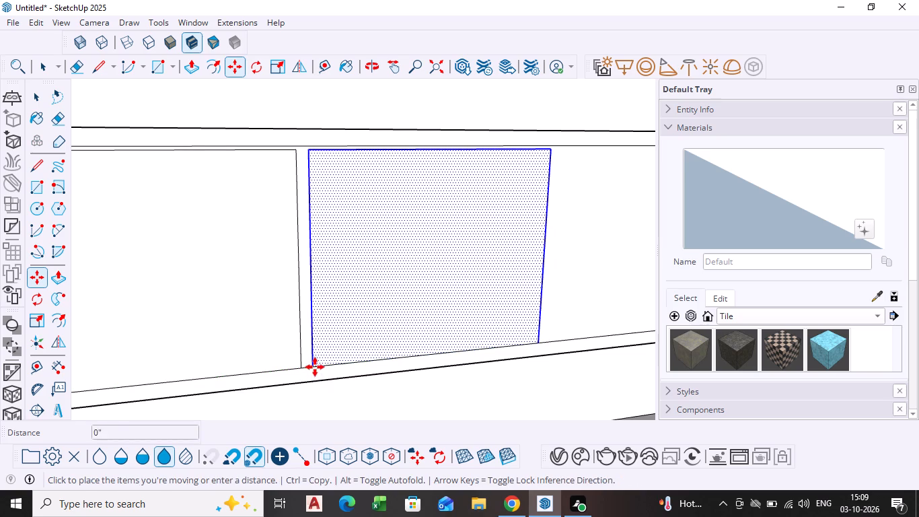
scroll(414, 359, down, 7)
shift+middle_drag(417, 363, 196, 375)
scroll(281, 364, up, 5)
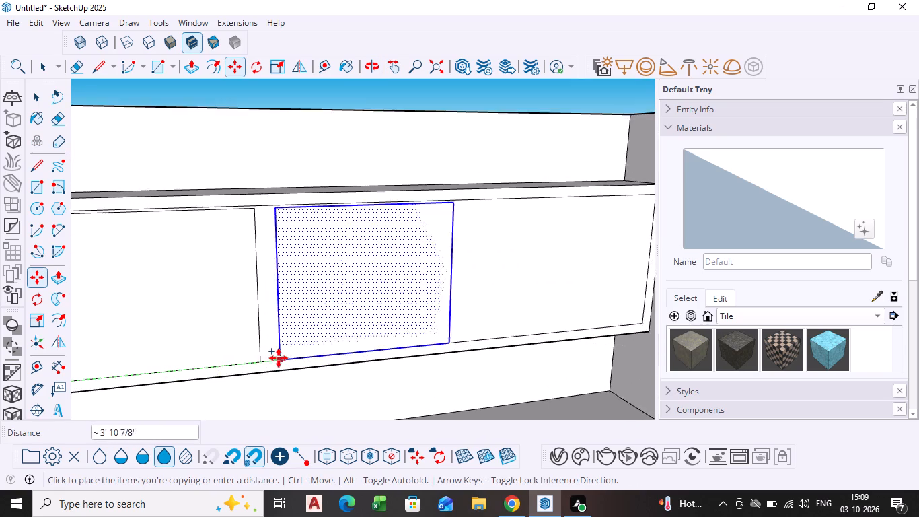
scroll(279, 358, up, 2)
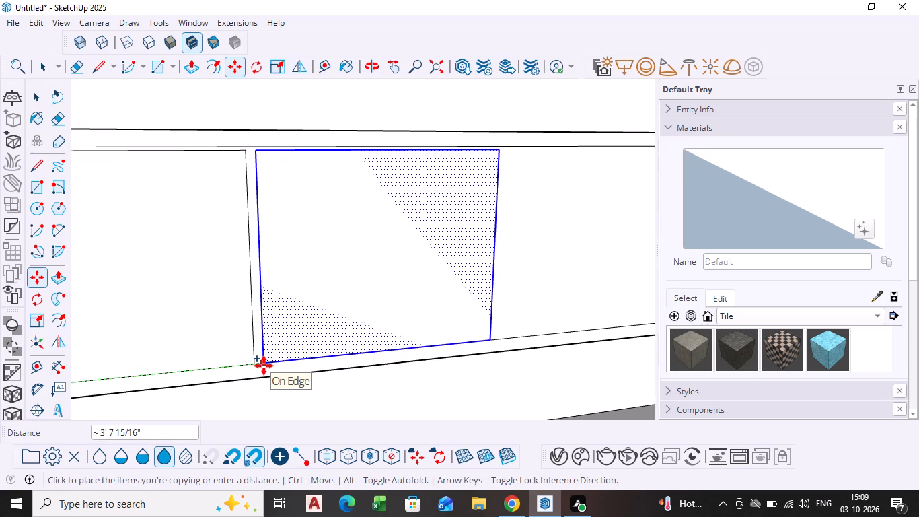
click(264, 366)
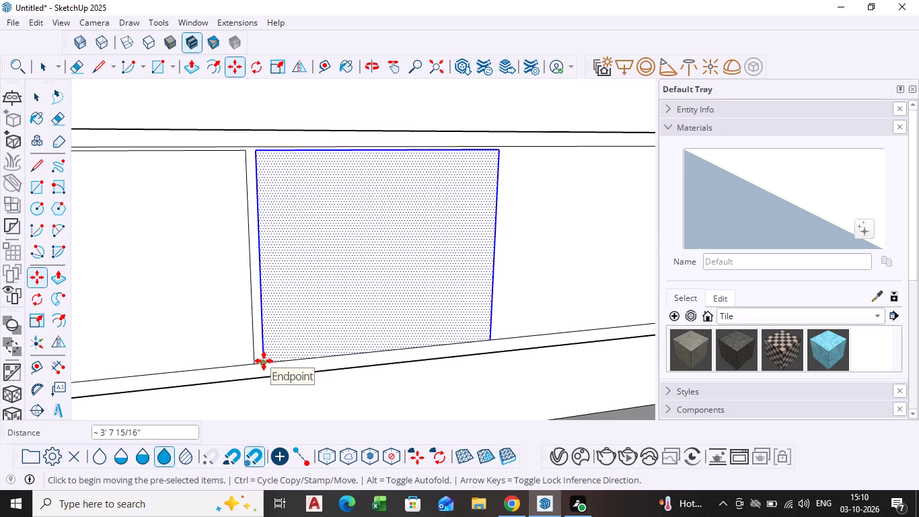
Examine the row of copied door panels along the upper band from the room corner to the open end.
scroll(264, 361, down, 4)
middle_drag(254, 376, 295, 357)
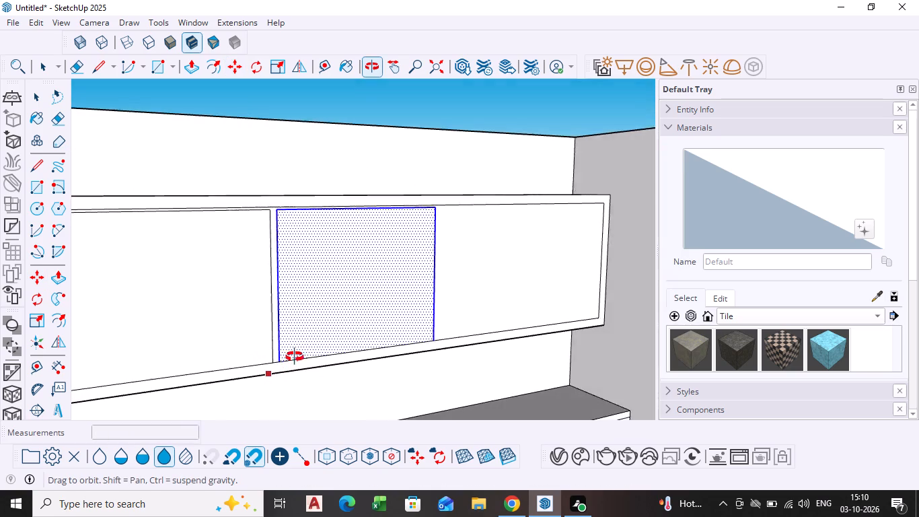
middle_drag(295, 357, 363, 339)
scroll(285, 357, down, 16)
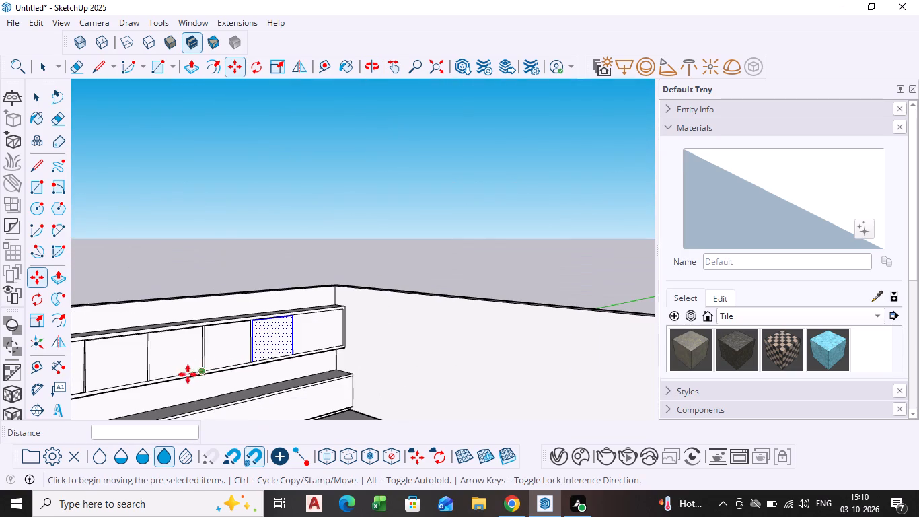
ctrl+scroll(130, 385, down, 1)
ctrl+middle_drag(130, 385, 241, 357)
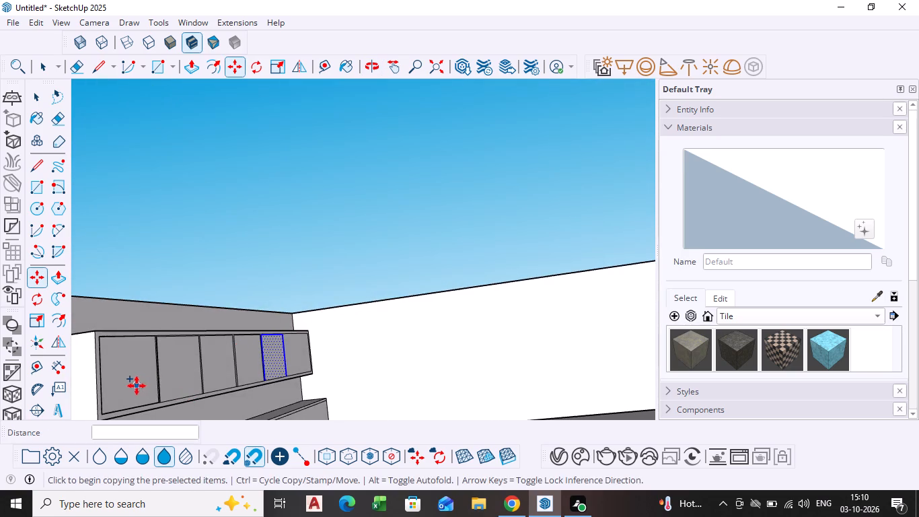
shift+middle_drag(137, 385, 223, 313)
scroll(209, 341, up, 12)
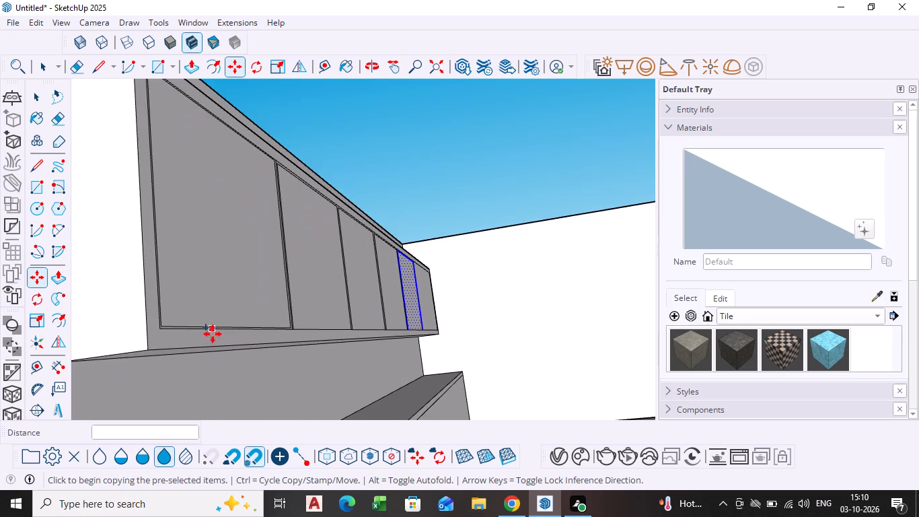
middle_drag(213, 337, 147, 361)
scroll(330, 281, up, 4)
scroll(328, 302, down, 1)
middle_drag(297, 318, 267, 327)
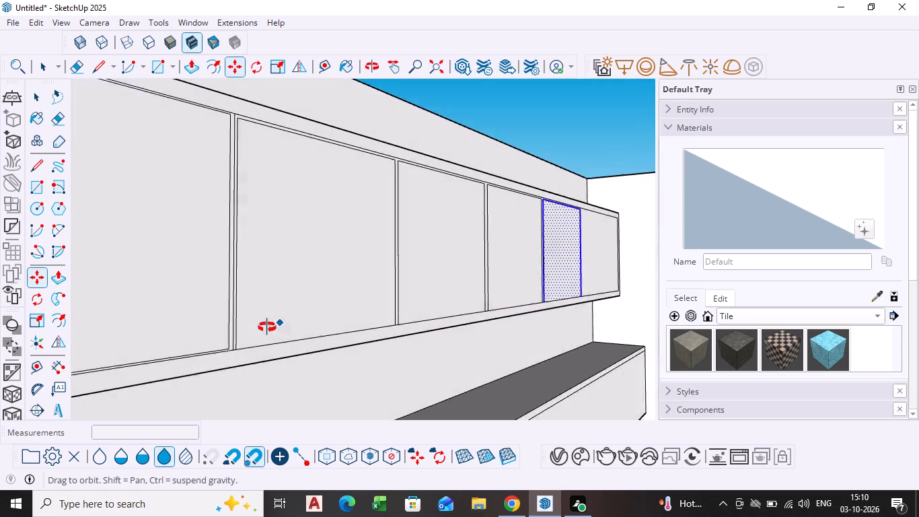
middle_drag(267, 327, 217, 322)
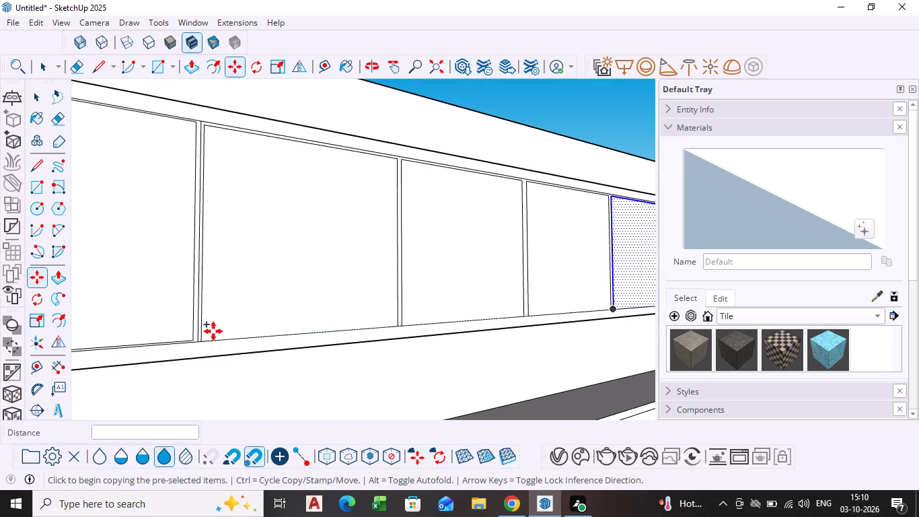
Undo the four panel copies, the divider edge deletion, the first panel's inward offset and the divider line copy.
key(ctrl+z)
key(ctrl+z)
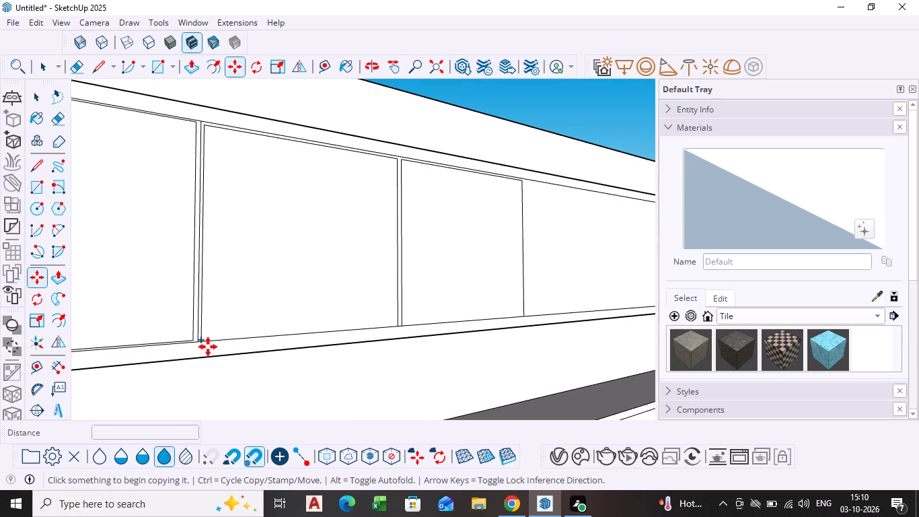
key(ctrl+z)
key(ctrl+z)
key(ctrl+z)
key(ctrl+z)
key(ctrl+z)
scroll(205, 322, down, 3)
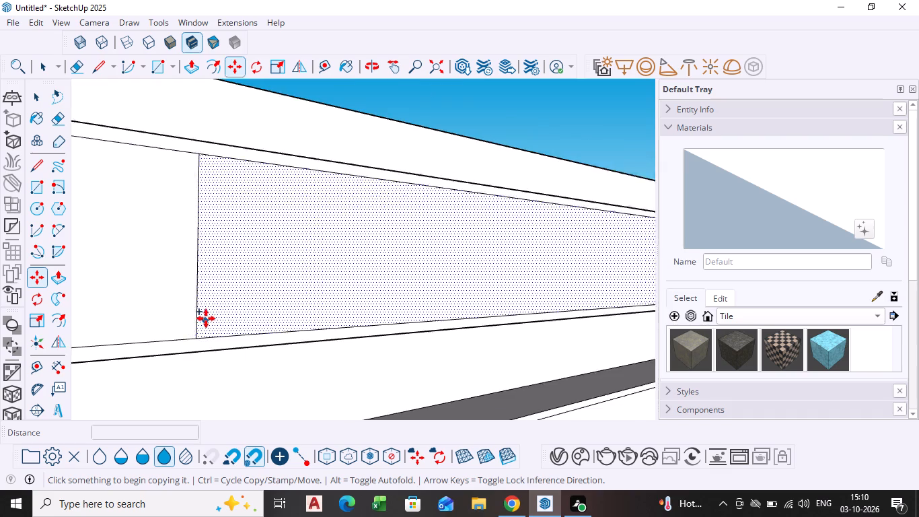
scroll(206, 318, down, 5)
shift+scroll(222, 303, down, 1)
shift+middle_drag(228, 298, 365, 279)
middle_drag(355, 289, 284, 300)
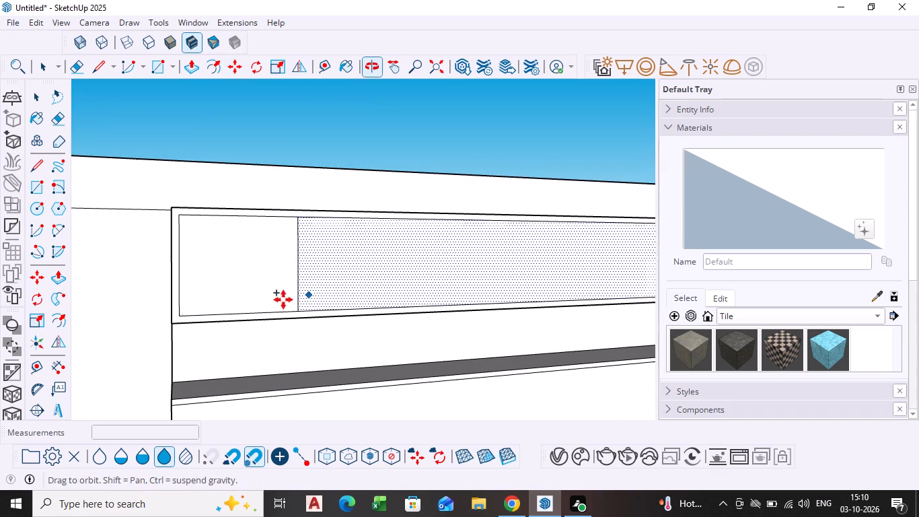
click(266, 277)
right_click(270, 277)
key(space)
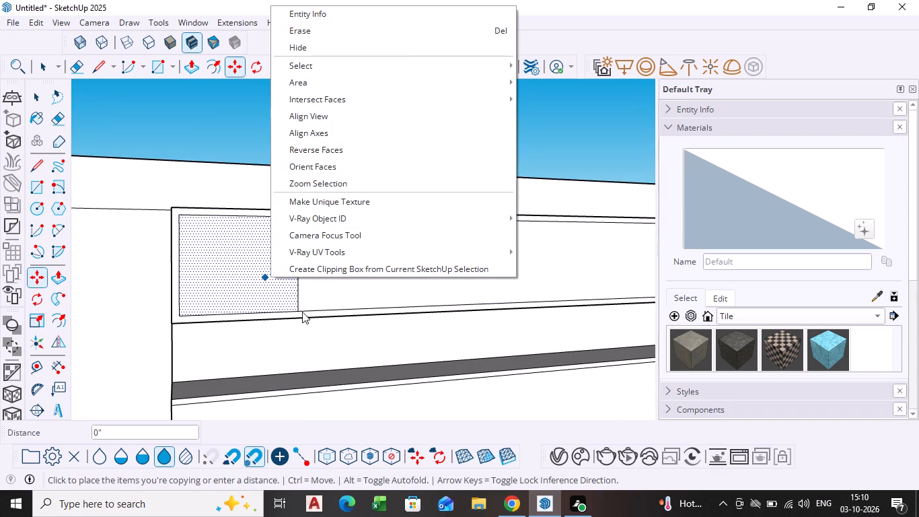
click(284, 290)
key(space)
Copy the panel divider line about 19' 8 9/16" to the inner frame's end near the room corner, dividing the span into 5 equal spaces.
click(297, 297)
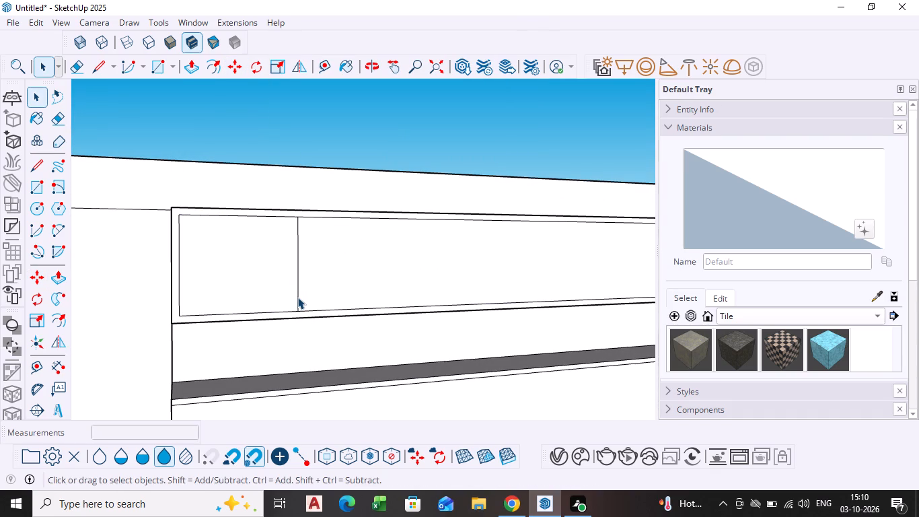
key(m)
click(299, 310)
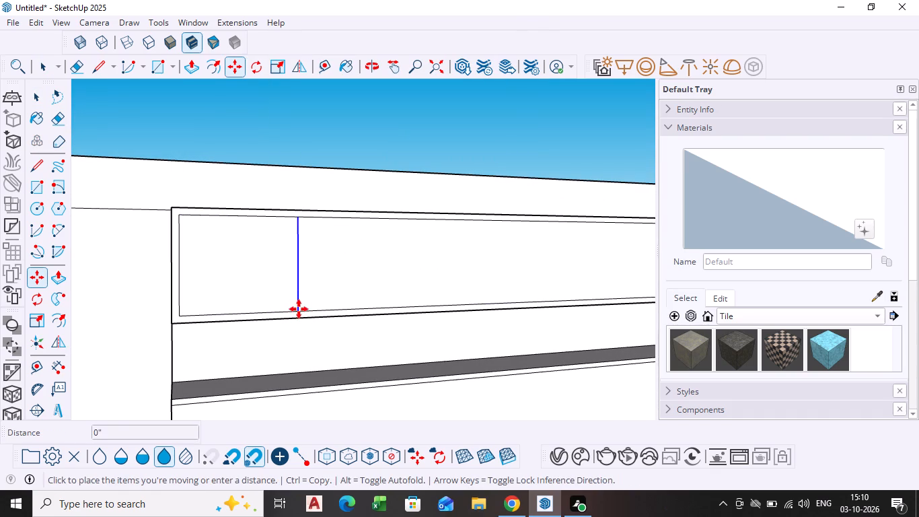
scroll(437, 303, down, 6)
shift+middle_drag(437, 306, 215, 321)
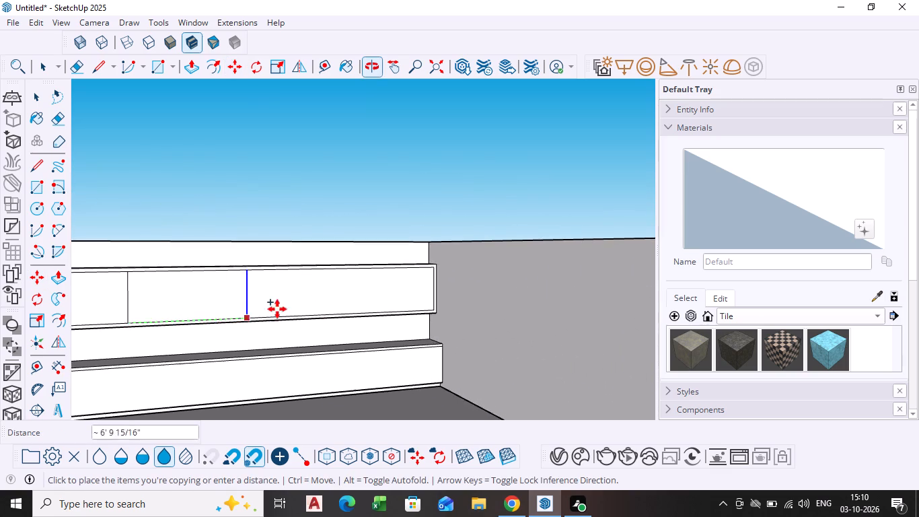
scroll(313, 302, up, 4)
scroll(478, 308, up, 7)
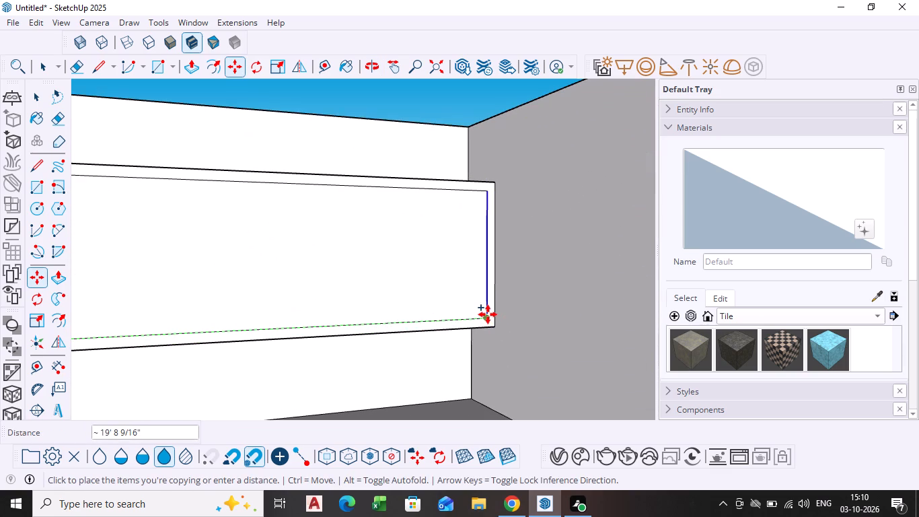
click(488, 314)
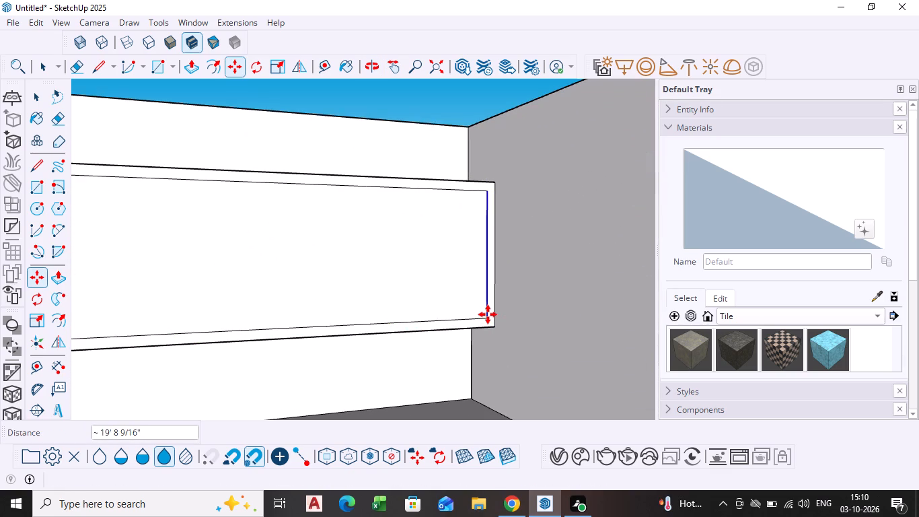
key(slash)
key(5)
key(Return)
scroll(390, 331, down, 16)
shift+middle_drag(213, 323, 266, 318)
shift+scroll(225, 322, down, 1)
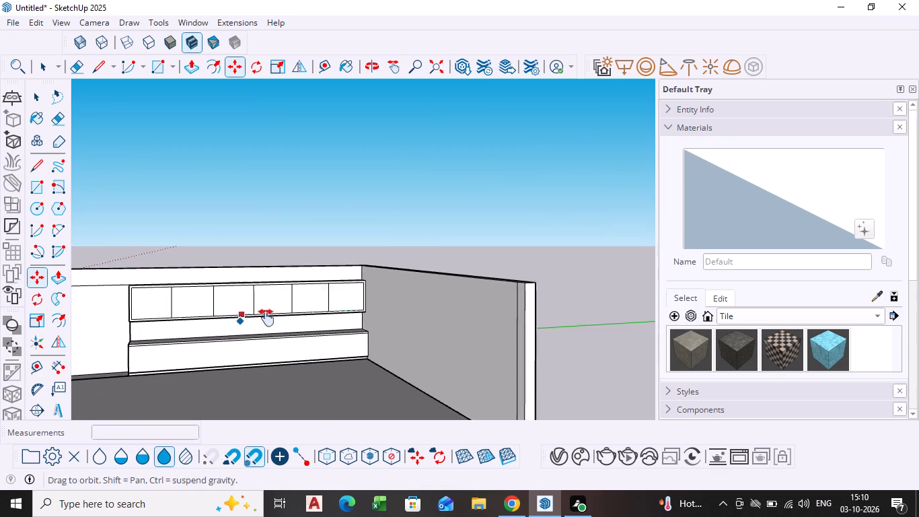
shift+middle_drag(266, 318, 305, 312)
scroll(234, 272, up, 12)
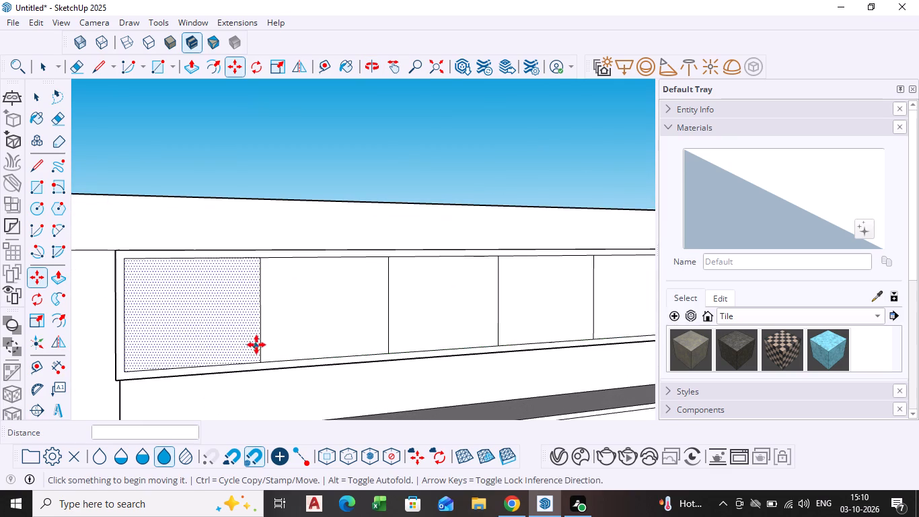
key(space)
Offset the first door panel's outline inward about 1 15/16" at the upper band's open end.
middle_drag(225, 337, 242, 331)
scroll(226, 351, up, 3)
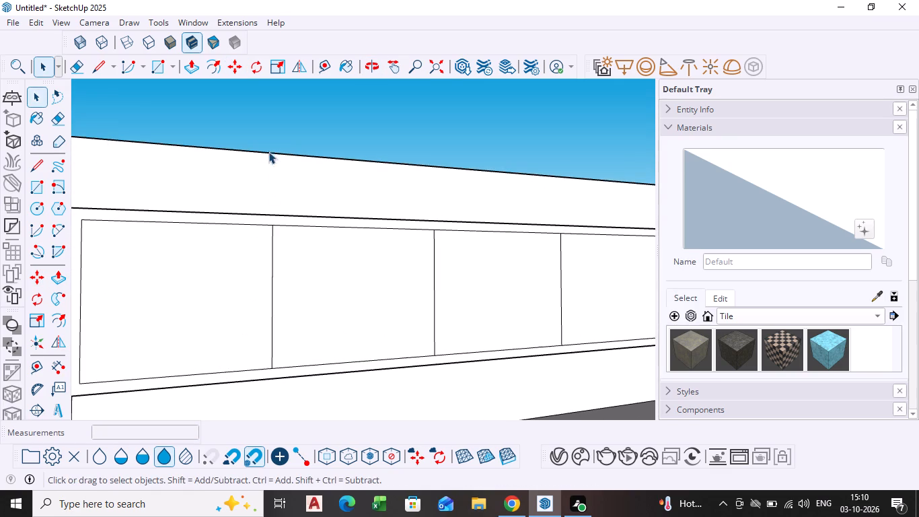
click(68, 310)
click(61, 314)
click(112, 294)
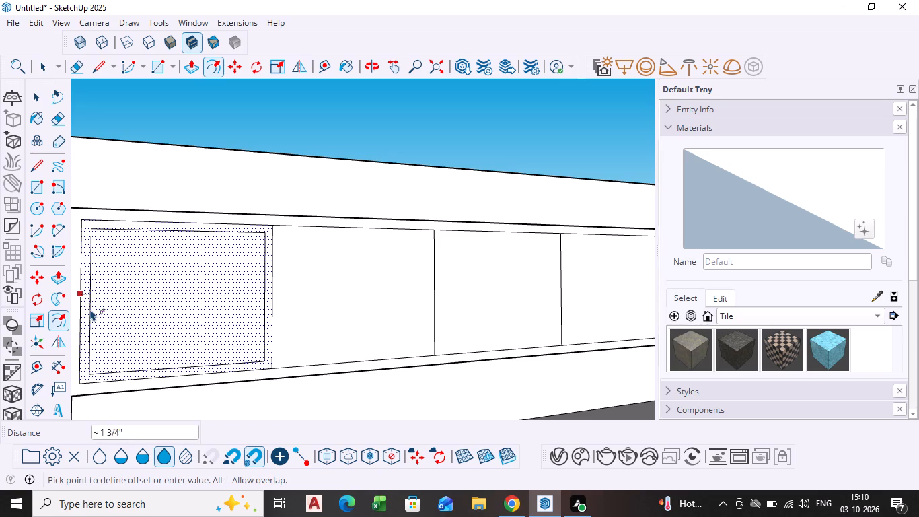
click(90, 309)
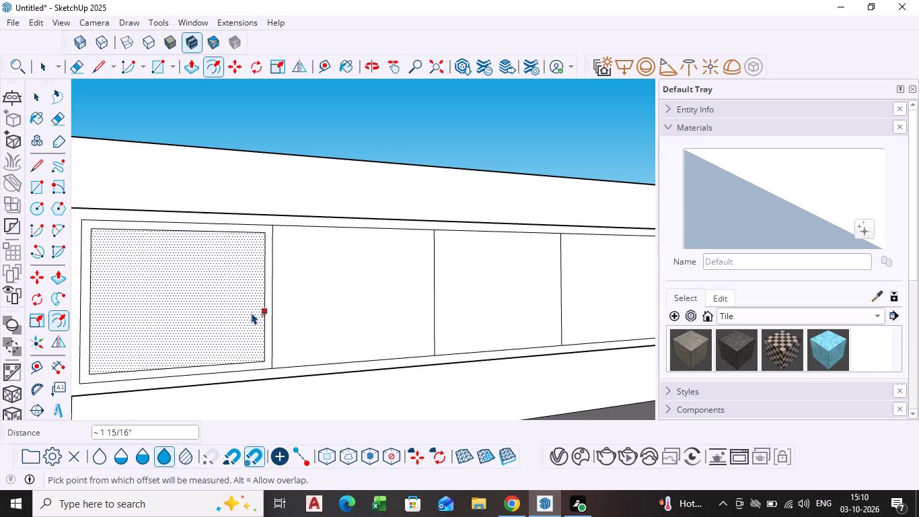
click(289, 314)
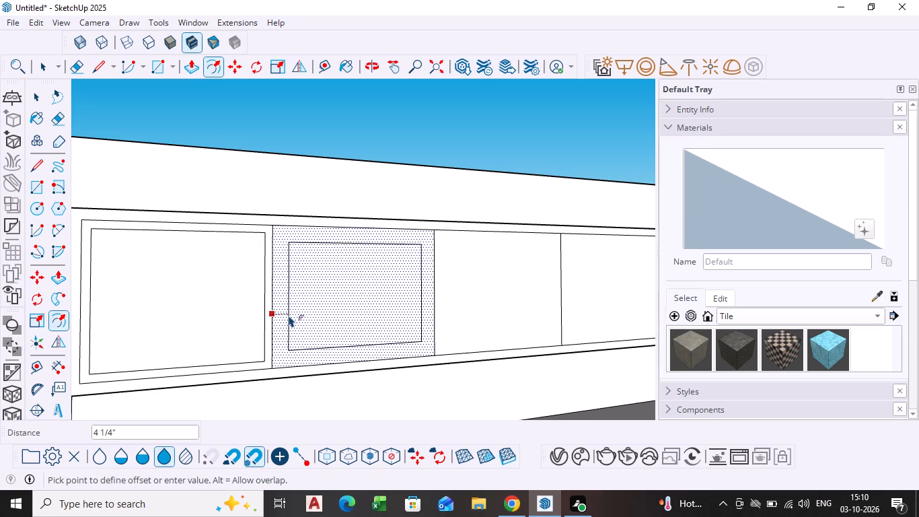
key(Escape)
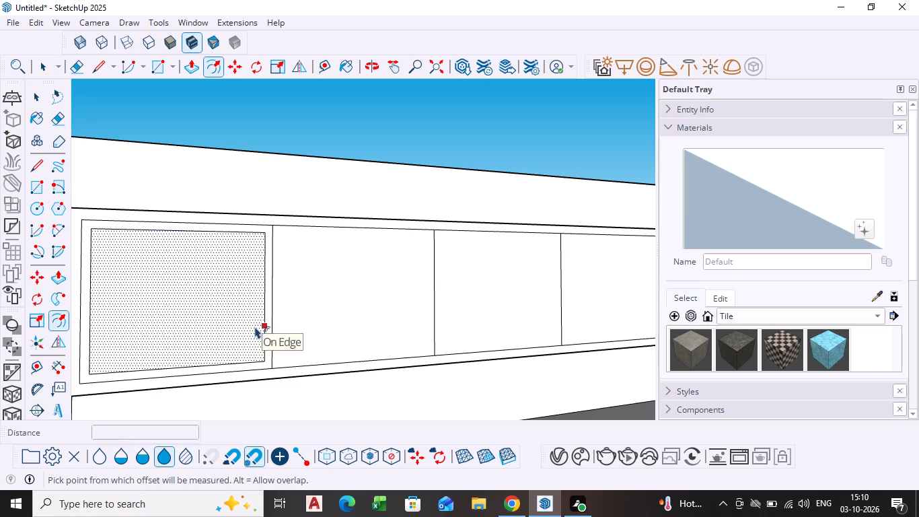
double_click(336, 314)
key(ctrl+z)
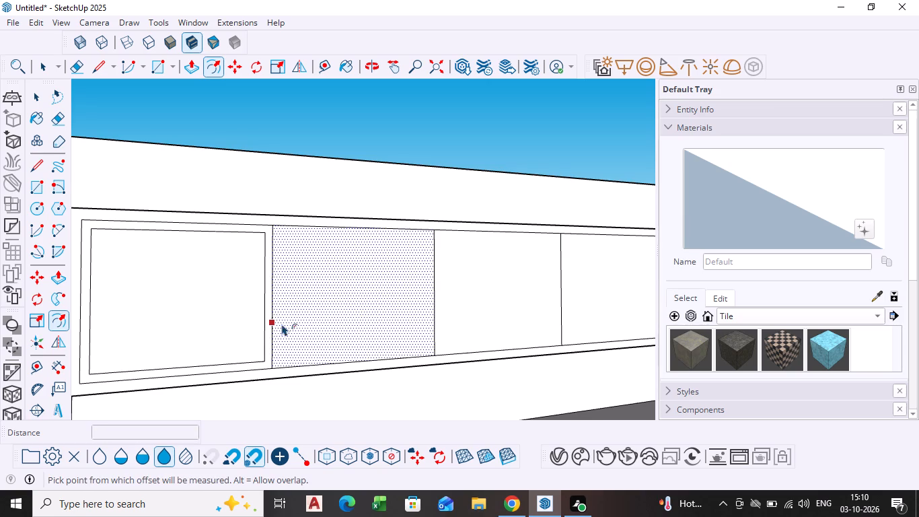
Offset the second door panel's outline inward about 2 3/16".
click(298, 312)
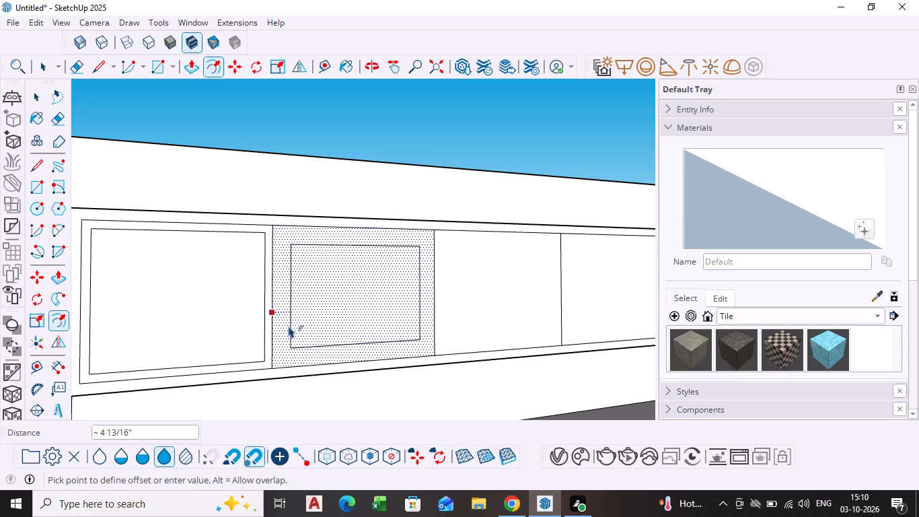
scroll(275, 338, up, 2)
drag(274, 339, 286, 341)
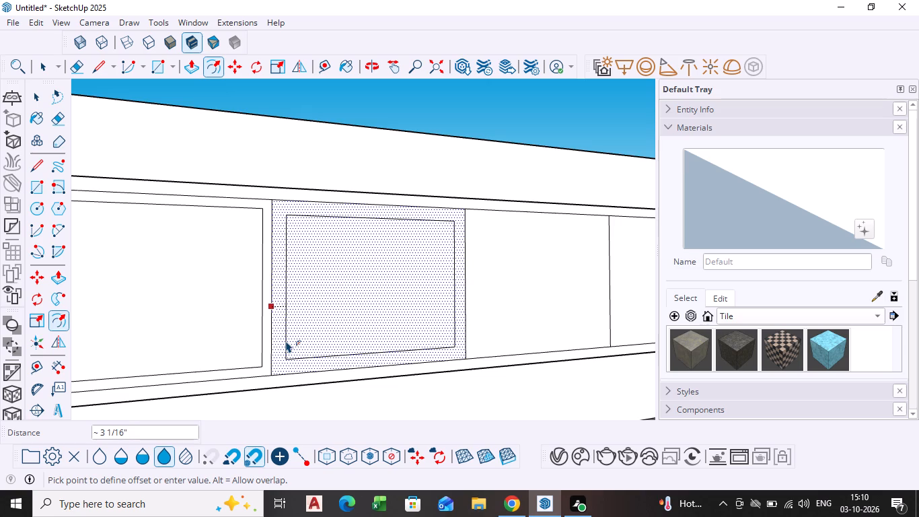
drag(286, 341, 282, 349)
click(282, 349)
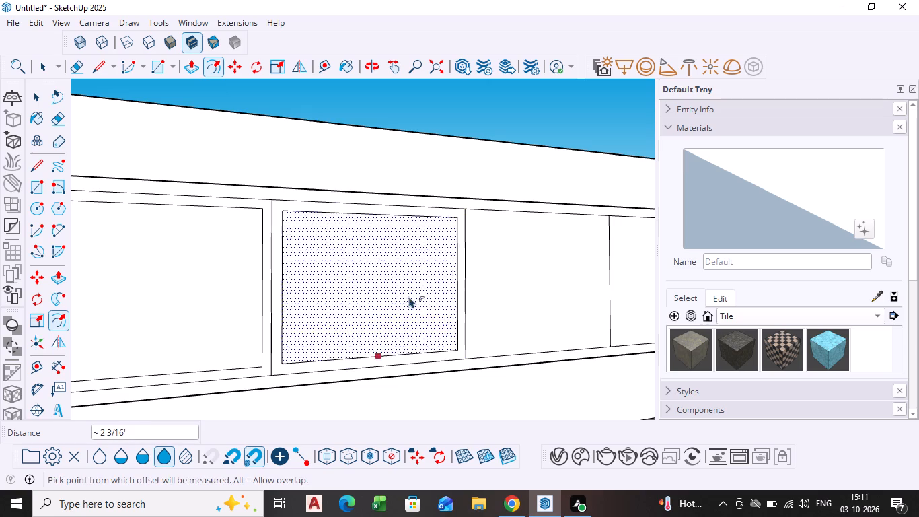
key(space)
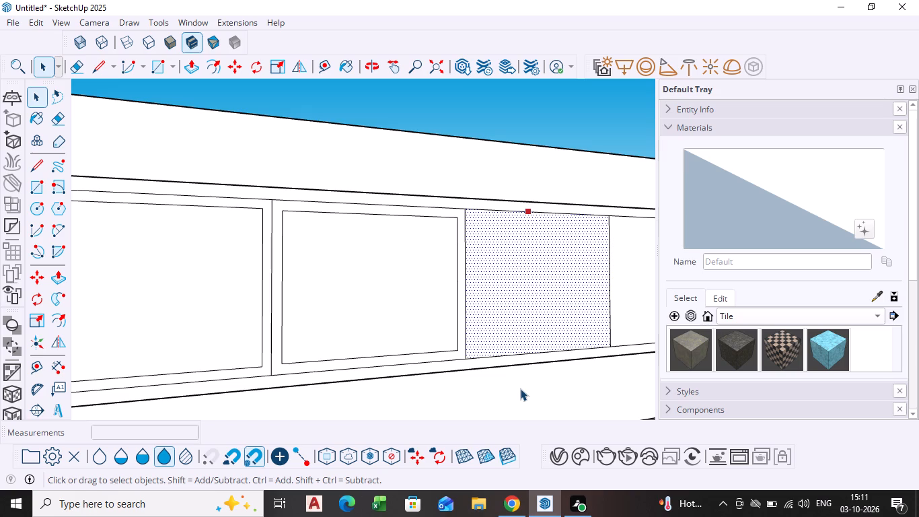
Offset the third door panel's outline inward about 1 7/8" to form a narrow border.
scroll(445, 335, down, 2)
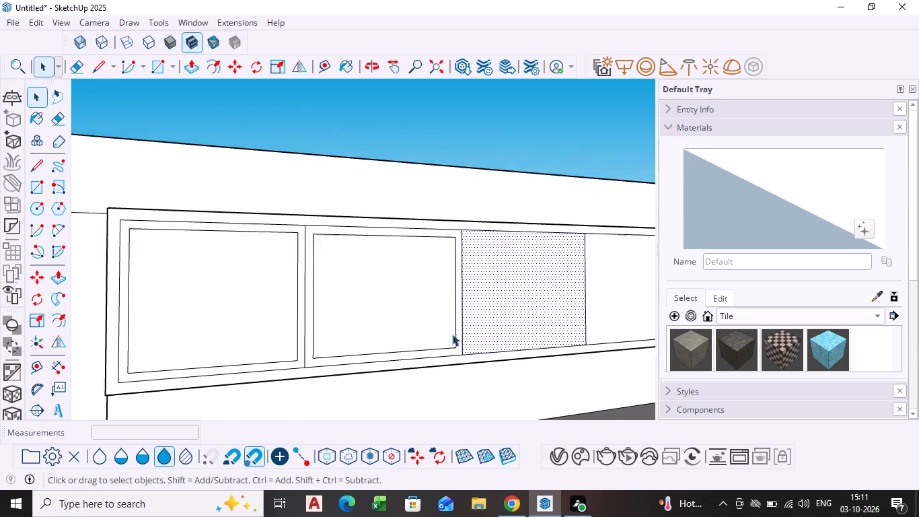
scroll(452, 334, down, 2)
middle_drag(457, 329, 322, 270)
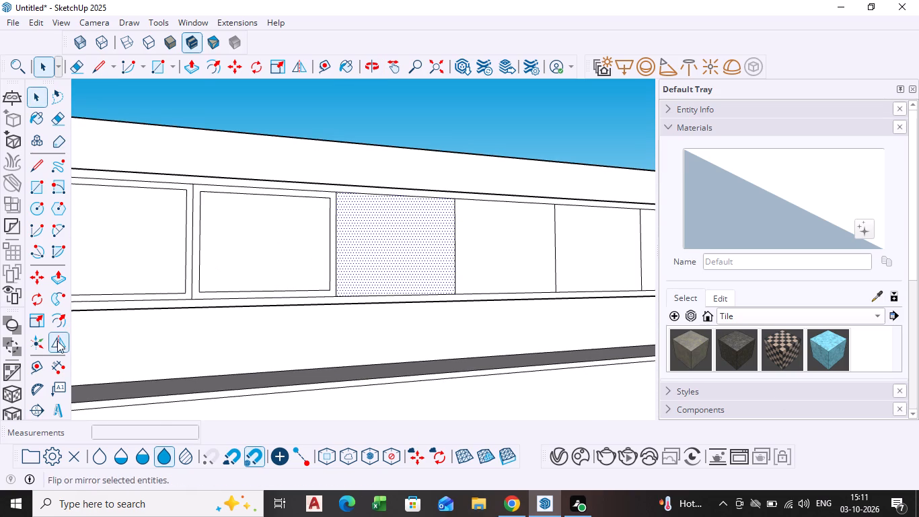
drag(67, 321, 69, 314)
click(353, 241)
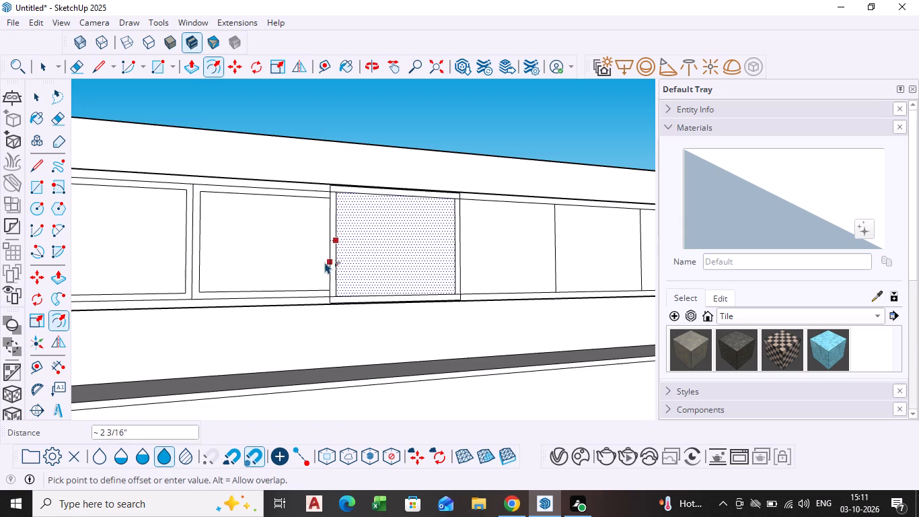
scroll(361, 267, up, 8)
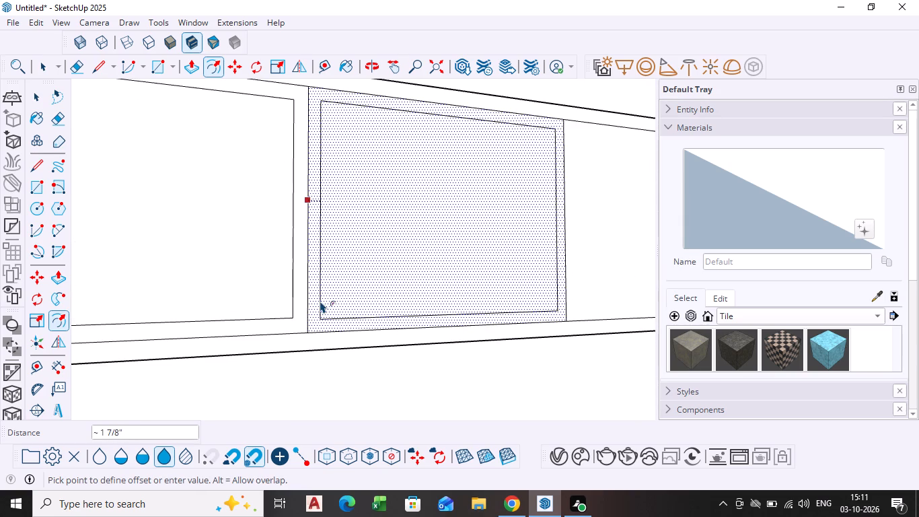
click(320, 301)
Offset the fourth door panel's outline inward to form a narrow border like the neighbouring panels.
scroll(501, 276, down, 10)
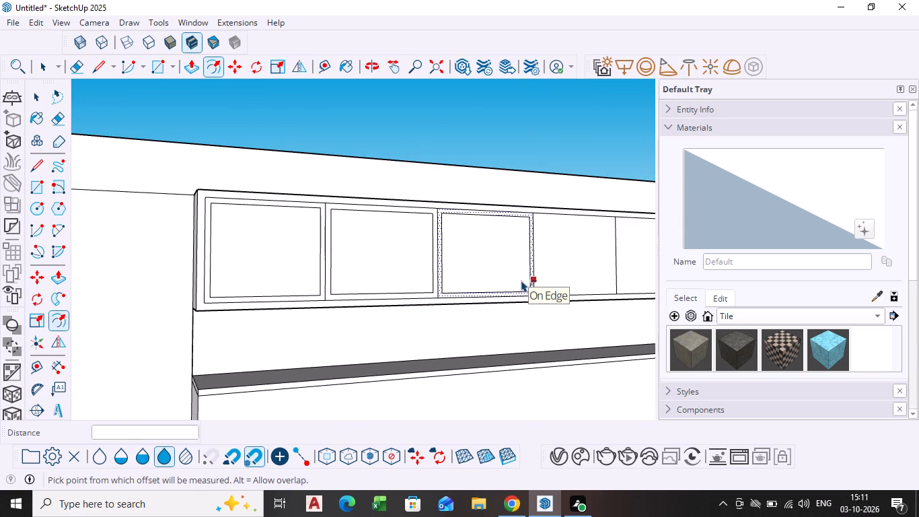
shift+middle_drag(521, 280, 365, 258)
shift+scroll(496, 281, down, 1)
scroll(385, 249, up, 9)
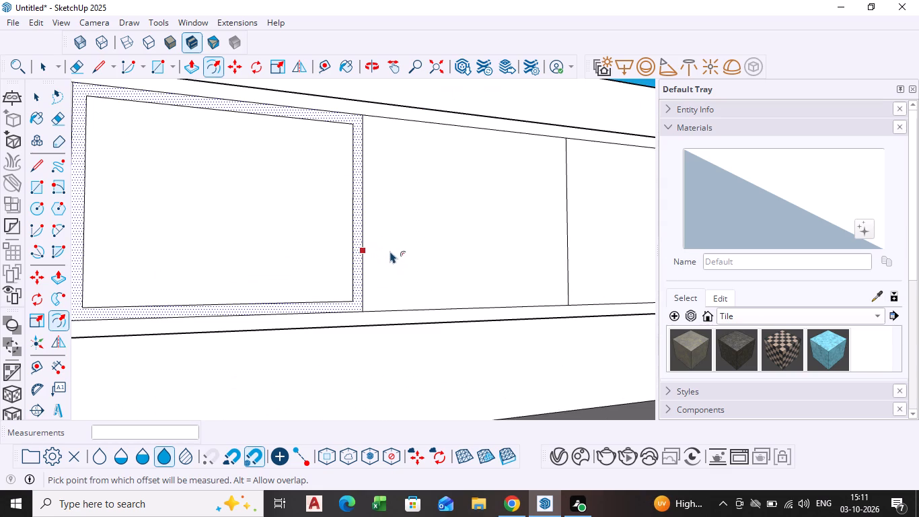
click(390, 251)
key(Escape)
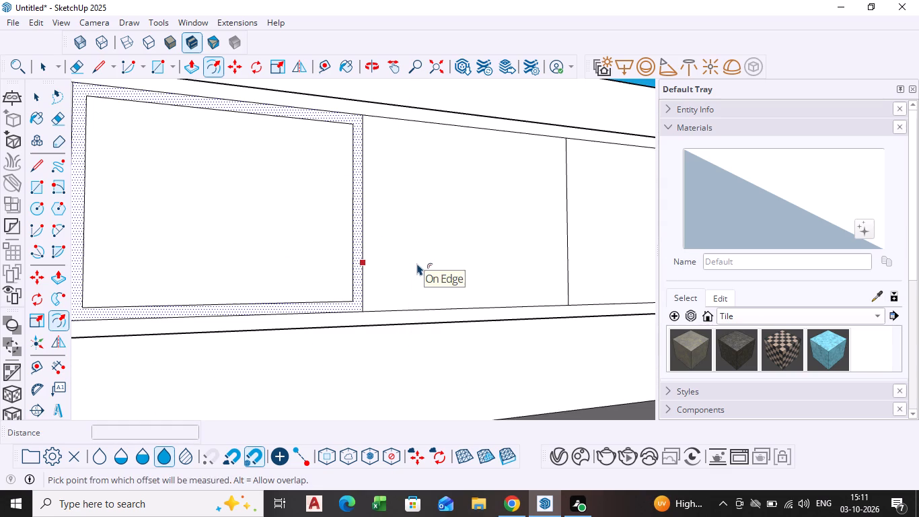
key(space)
click(402, 258)
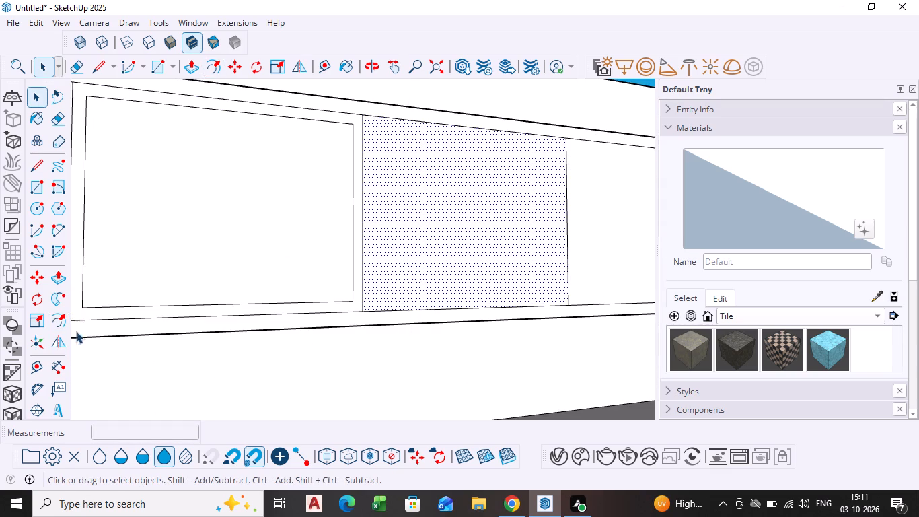
click(58, 324)
click(403, 246)
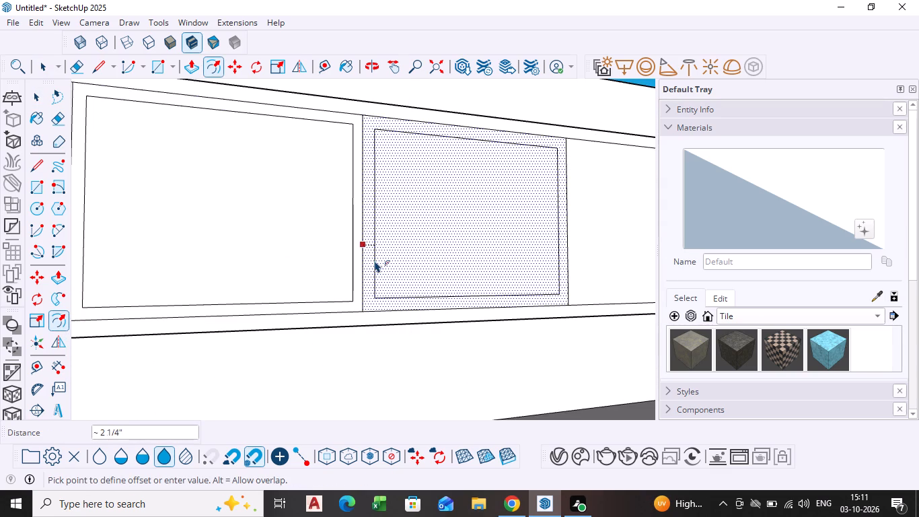
scroll(375, 261, up, 3)
click(370, 261)
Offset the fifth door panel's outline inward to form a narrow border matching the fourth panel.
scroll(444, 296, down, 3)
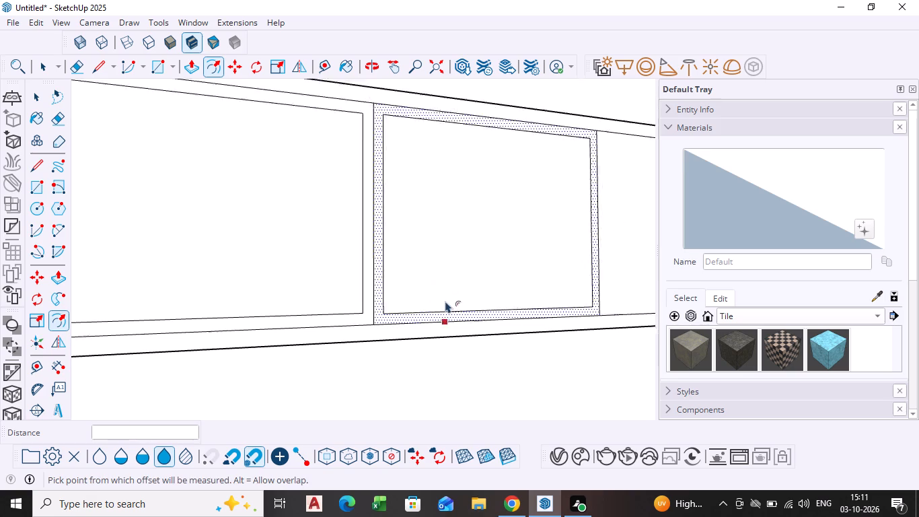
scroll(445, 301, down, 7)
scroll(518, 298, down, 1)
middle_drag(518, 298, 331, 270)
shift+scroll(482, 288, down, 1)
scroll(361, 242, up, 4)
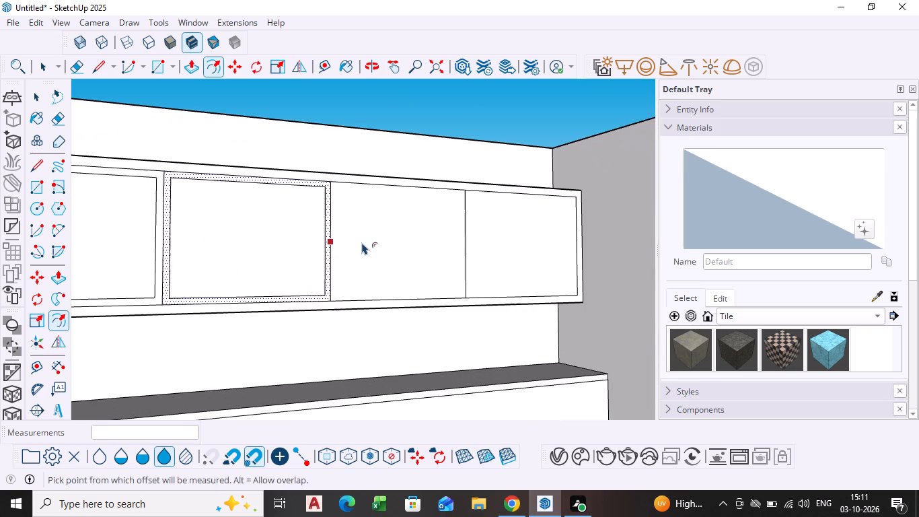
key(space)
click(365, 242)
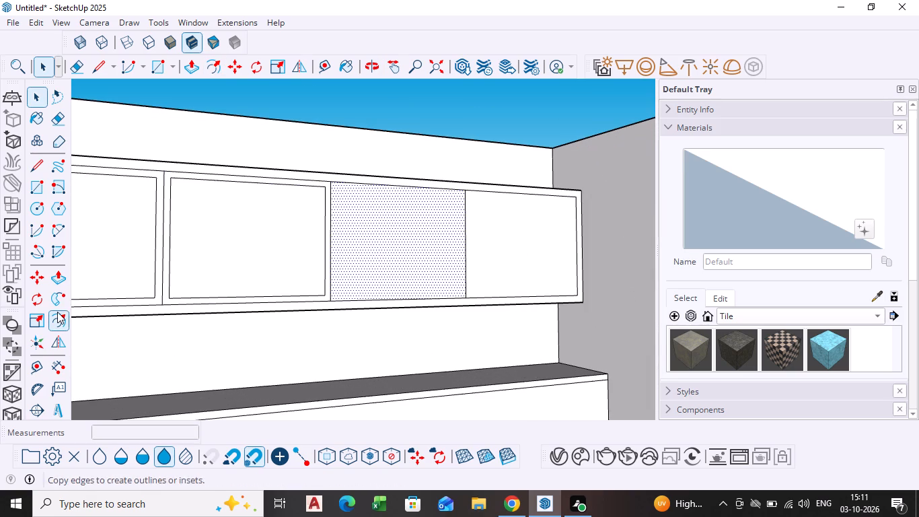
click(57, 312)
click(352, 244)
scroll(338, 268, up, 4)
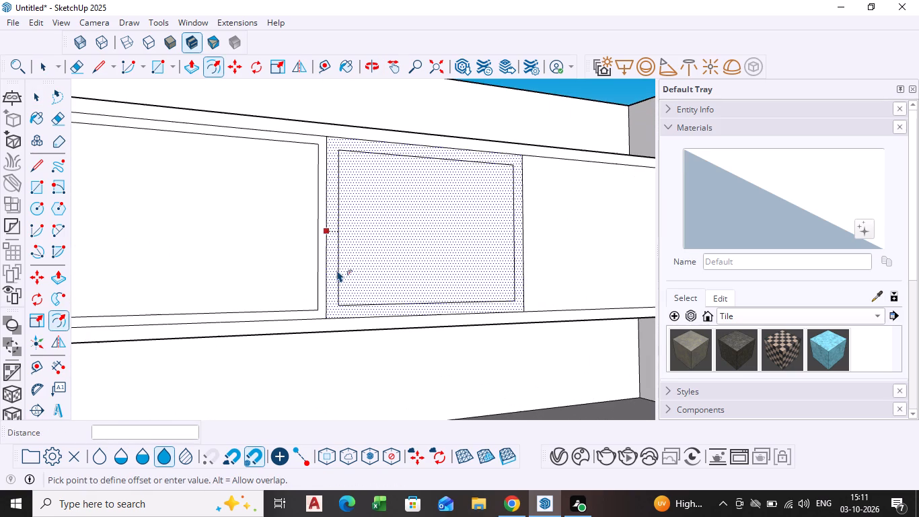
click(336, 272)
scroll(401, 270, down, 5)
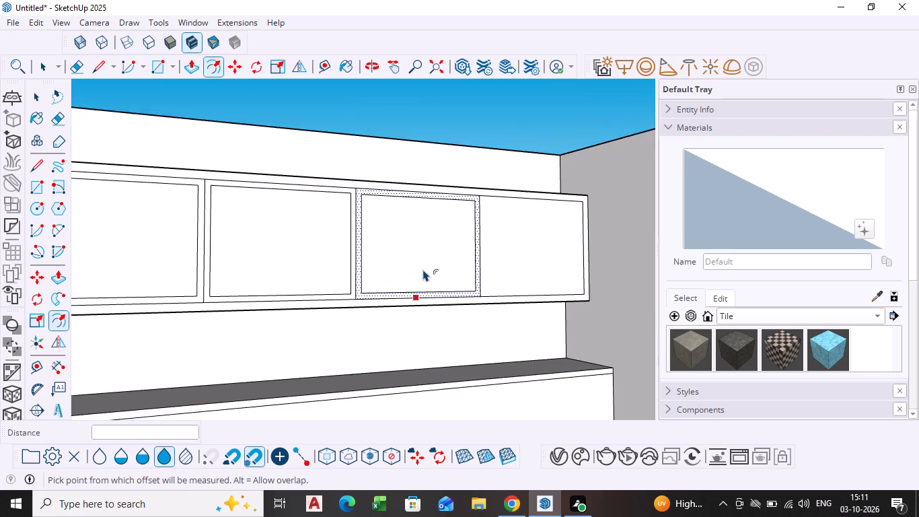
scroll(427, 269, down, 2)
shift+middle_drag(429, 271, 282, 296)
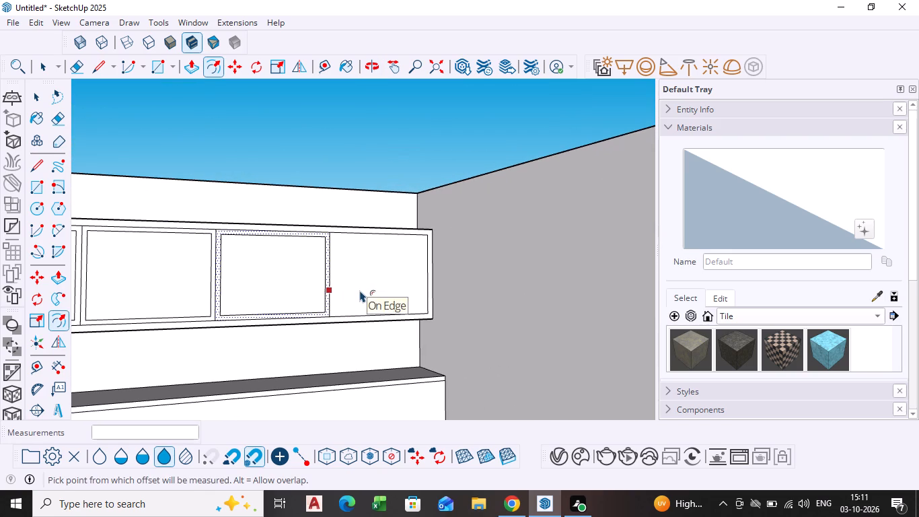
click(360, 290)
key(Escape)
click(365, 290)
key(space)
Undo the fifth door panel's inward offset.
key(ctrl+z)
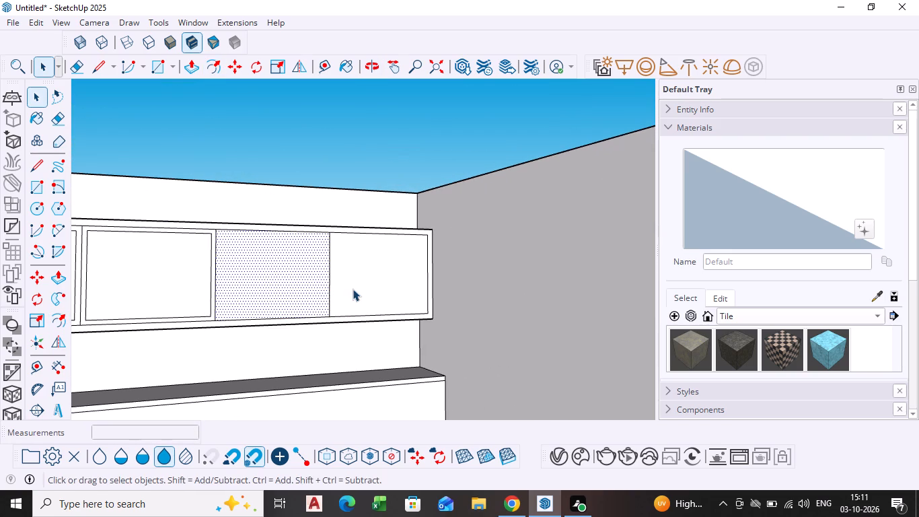
Offset the sixth door panel's outline inward about 2 5/8" to form a narrow border.
click(360, 285)
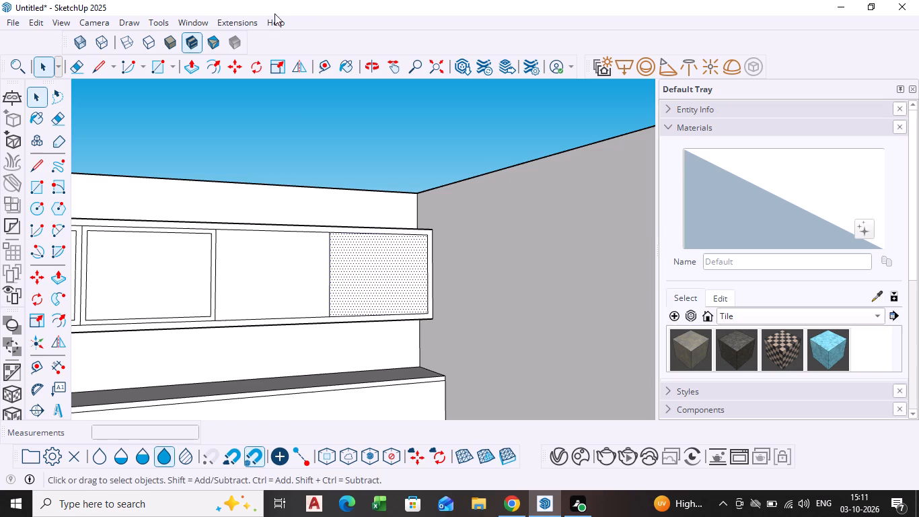
click(56, 317)
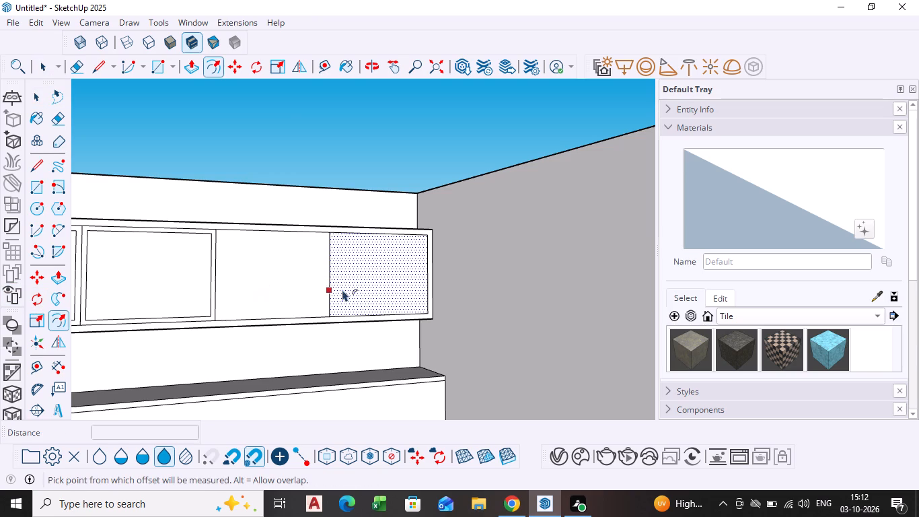
click(350, 287)
scroll(336, 306, up, 4)
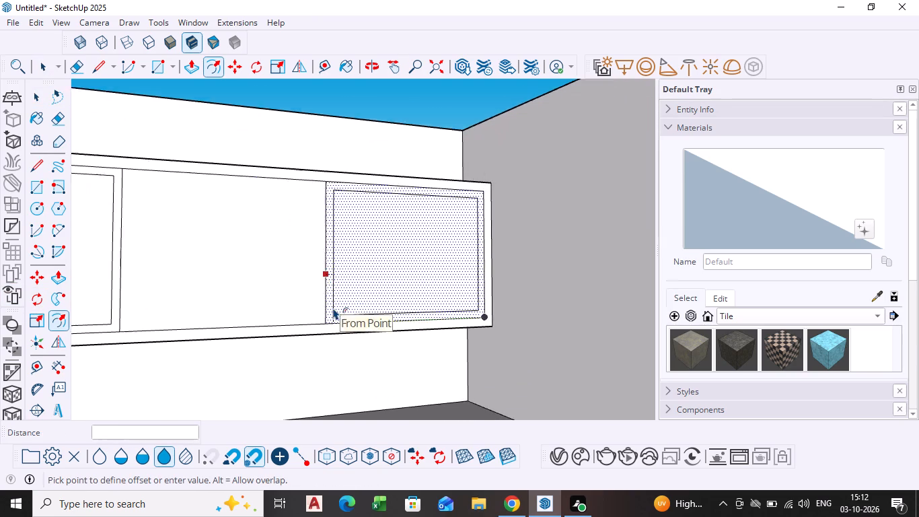
scroll(333, 308, up, 2)
click(336, 304)
key(space)
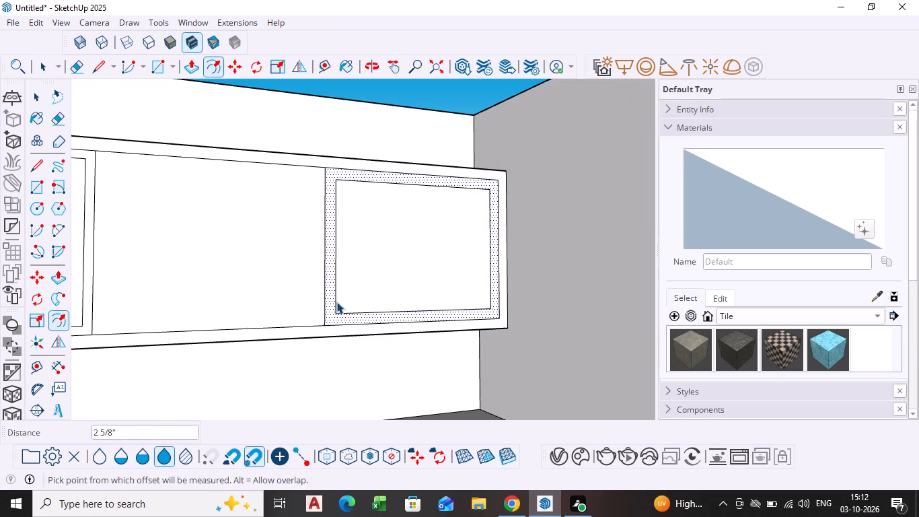
Offset the fifth door panel's outline inward about 2 1/16" to form a narrow border like its neighbours.
scroll(183, 289, down, 7)
middle_drag(184, 287, 266, 289)
key(space)
click(265, 285)
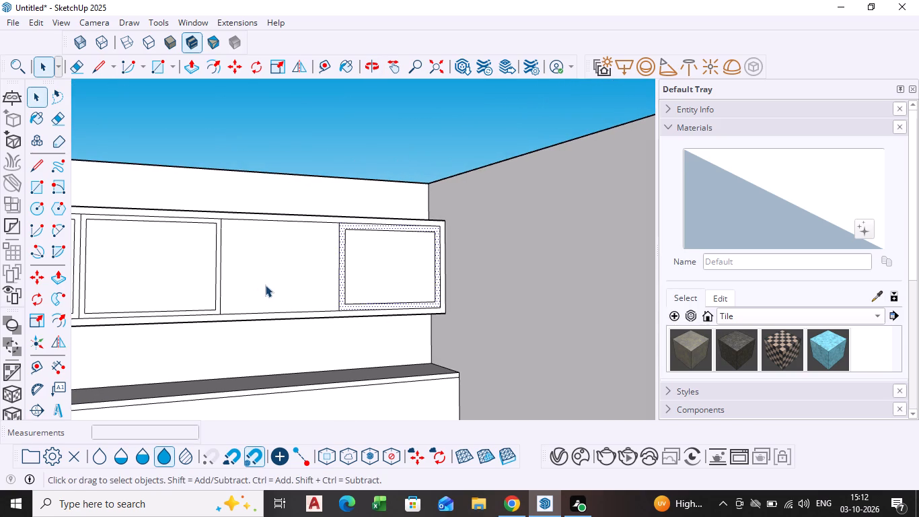
click(50, 316)
scroll(288, 272, up, 4)
click(227, 282)
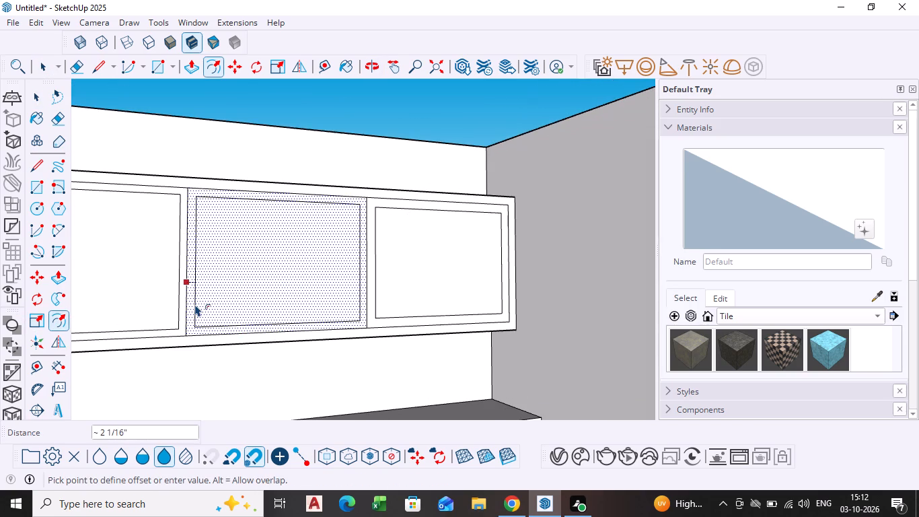
click(195, 304)
key(space)
scroll(467, 170, down, 4)
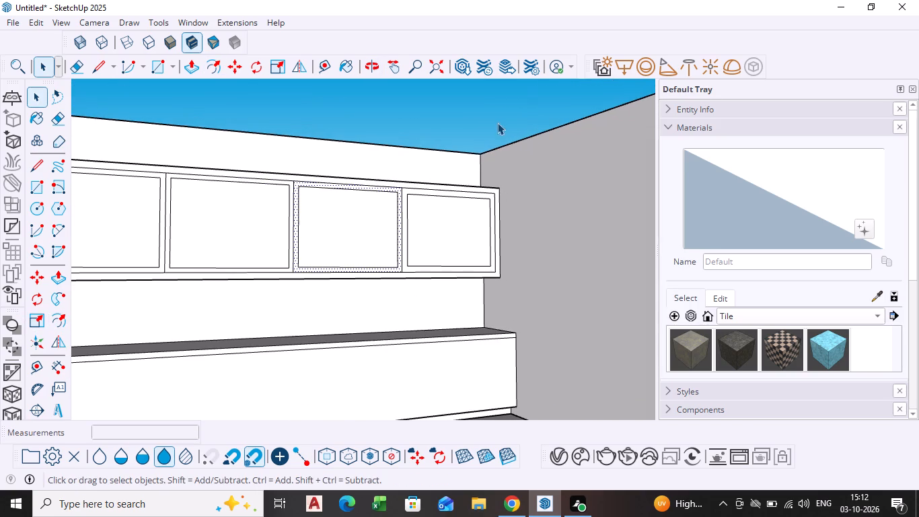
click(500, 118)
Examine the six bordered door panels and the upper cabinet band from the front and from its open end.
scroll(314, 248, down, 6)
middle_drag(298, 258, 470, 242)
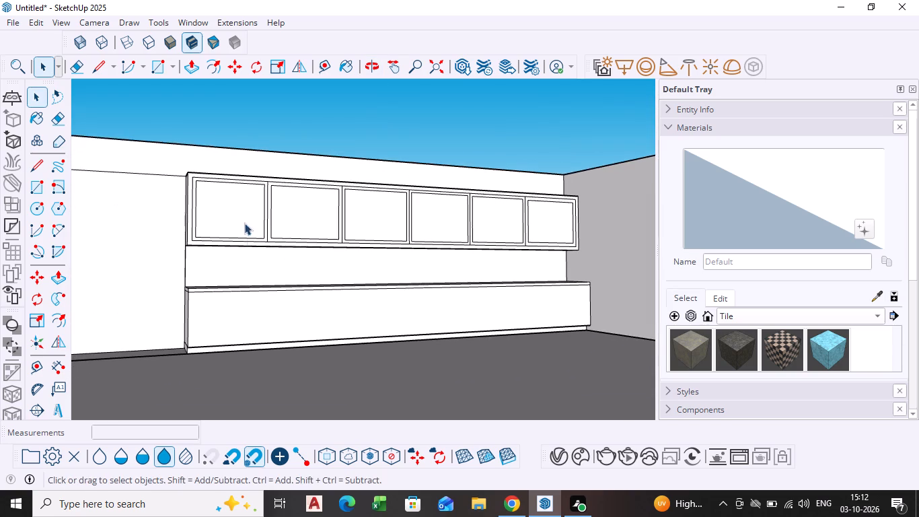
scroll(251, 205, up, 4)
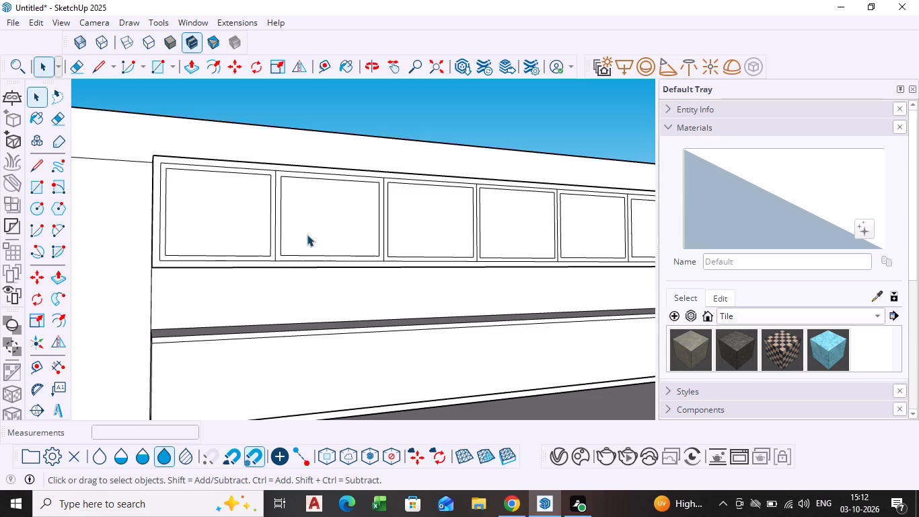
middle_drag(297, 222, 244, 263)
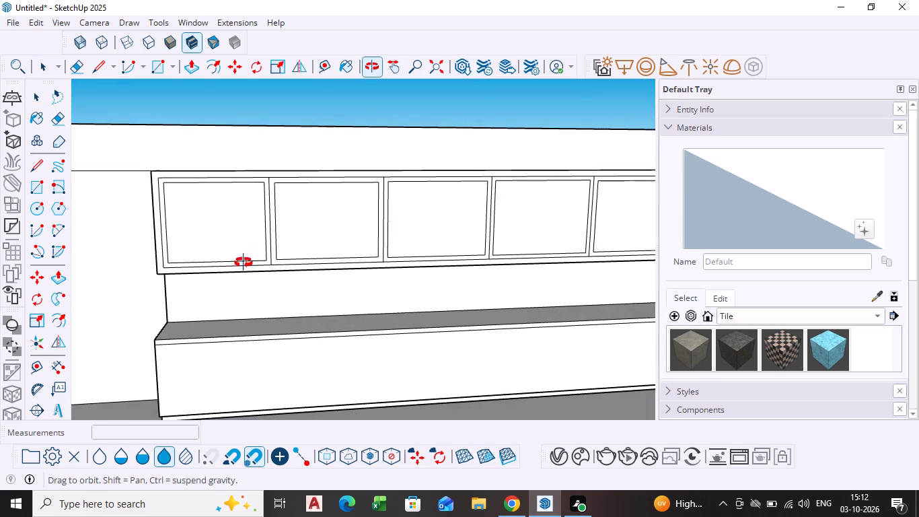
middle_drag(244, 263, 240, 264)
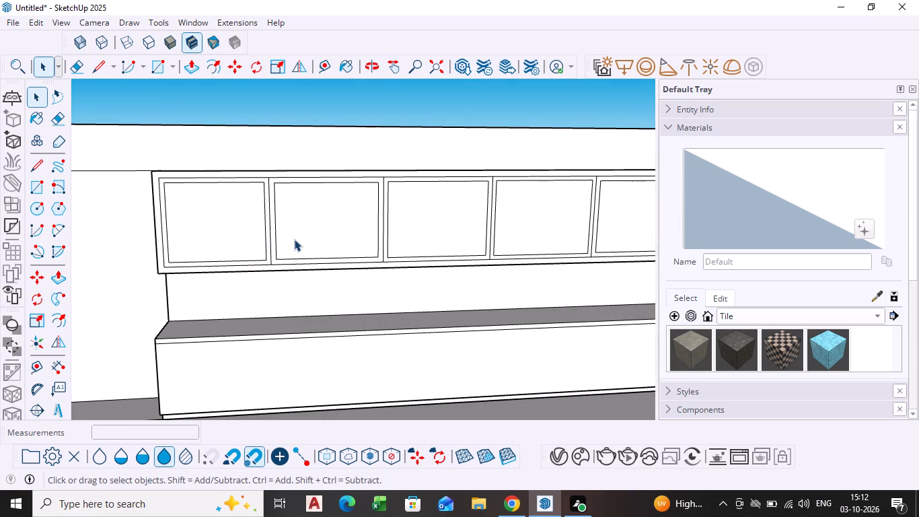
scroll(265, 197, up, 4)
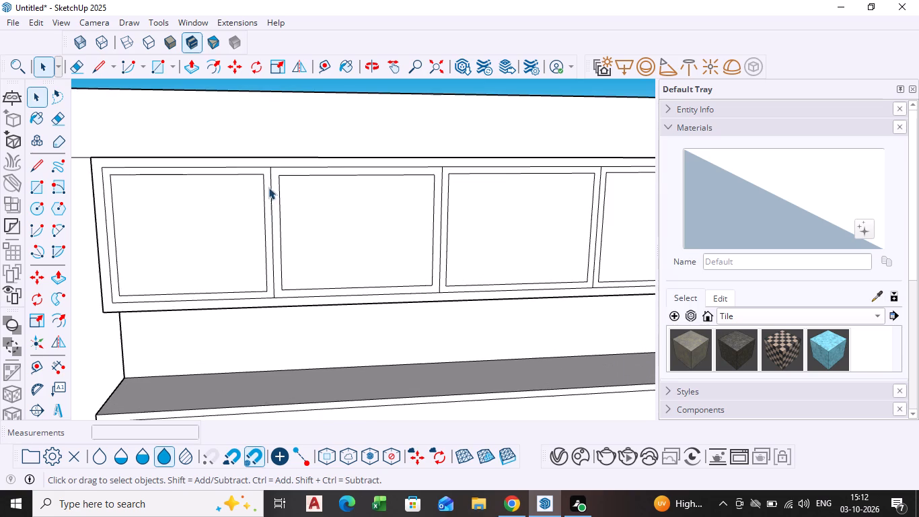
scroll(274, 170, up, 4)
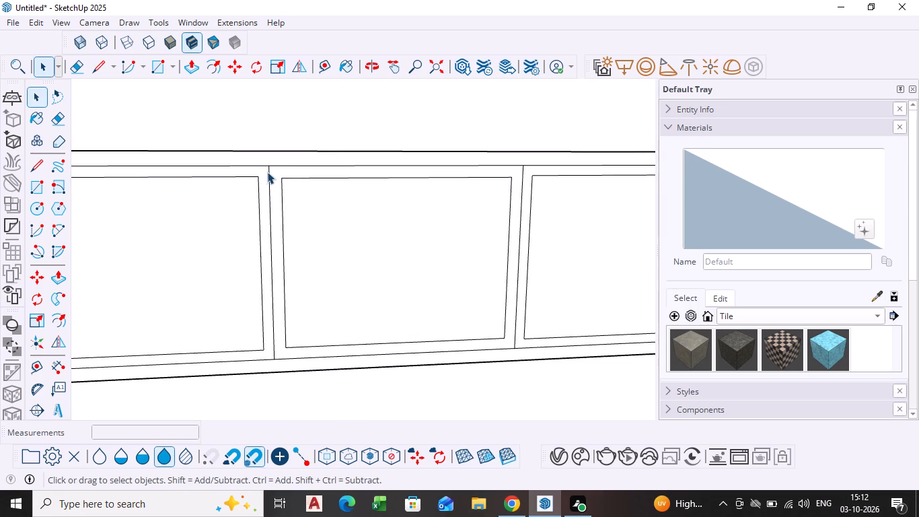
scroll(248, 153, down, 8)
middle_drag(223, 187, 248, 203)
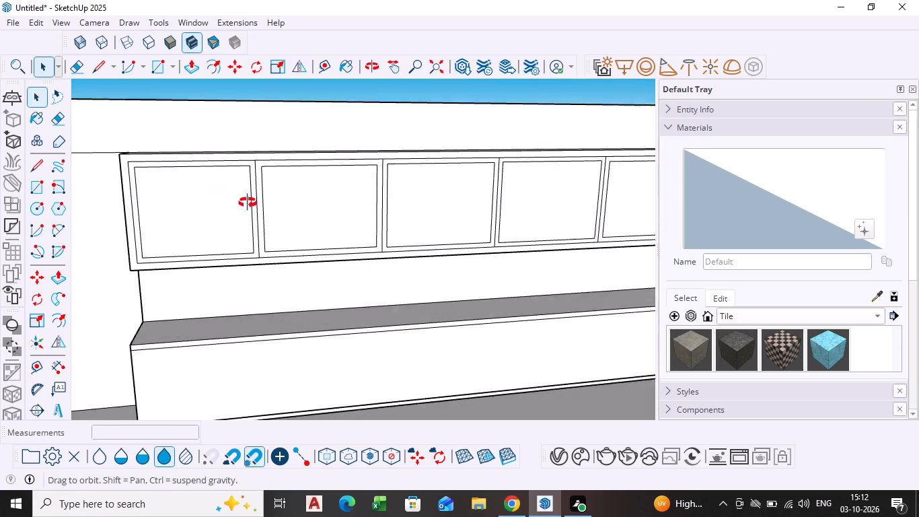
middle_drag(248, 203, 382, 211)
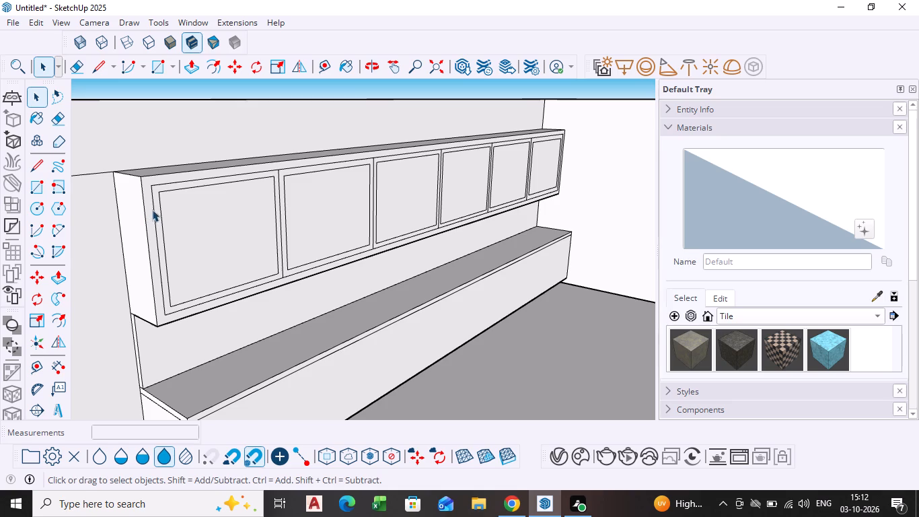
scroll(353, 252, down, 1)
middle_drag(347, 251, 269, 252)
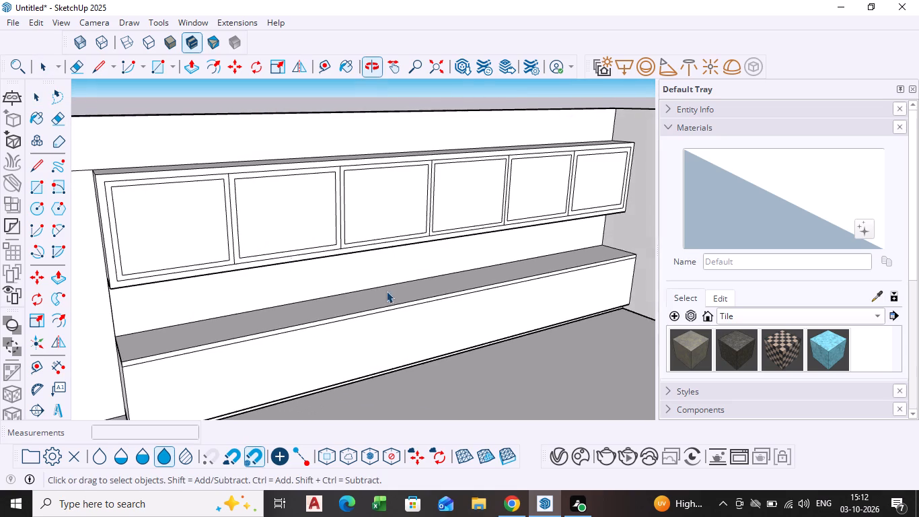
Paint the outer frame around the upper cabinet's door panels with the solid colour M09_Shadow_Night.
click(749, 314)
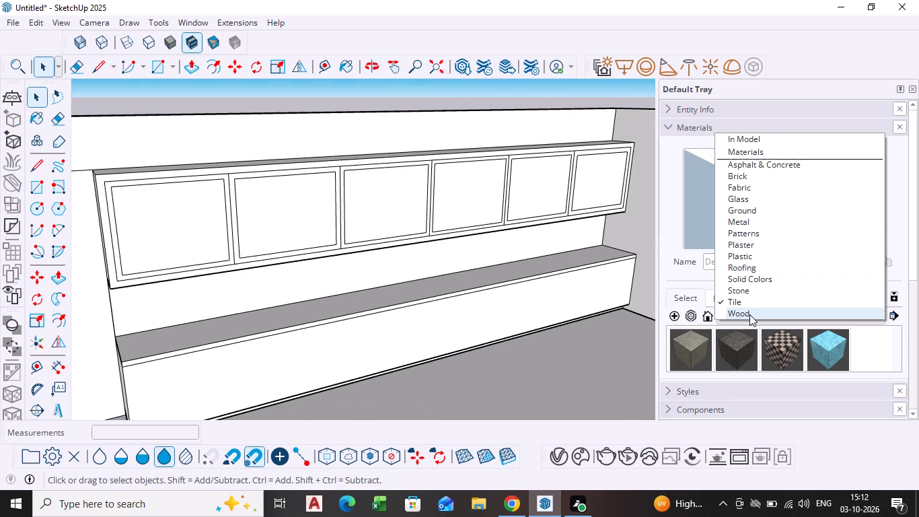
click(754, 279)
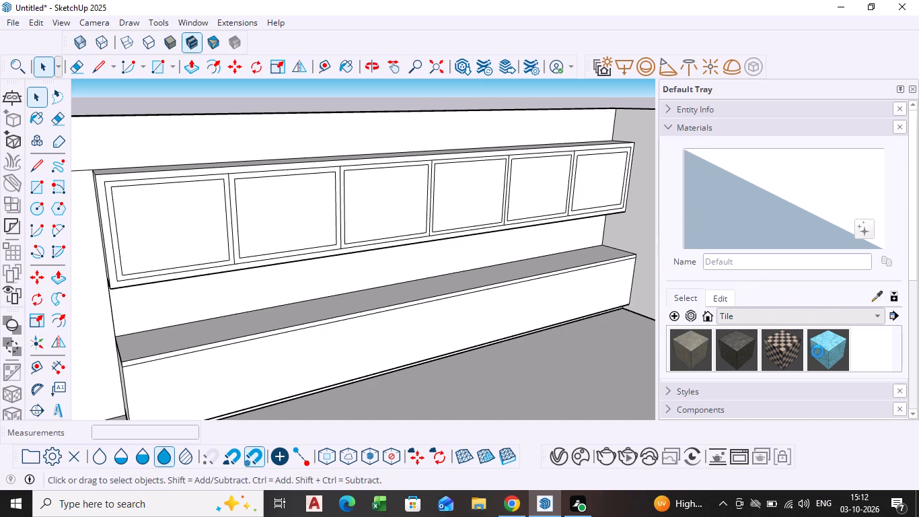
scroll(815, 353, down, 10)
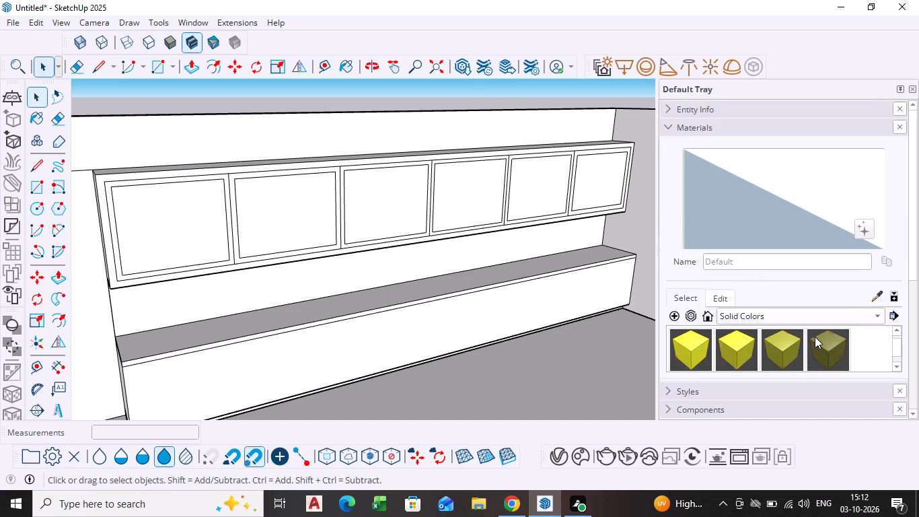
scroll(813, 335, down, 5)
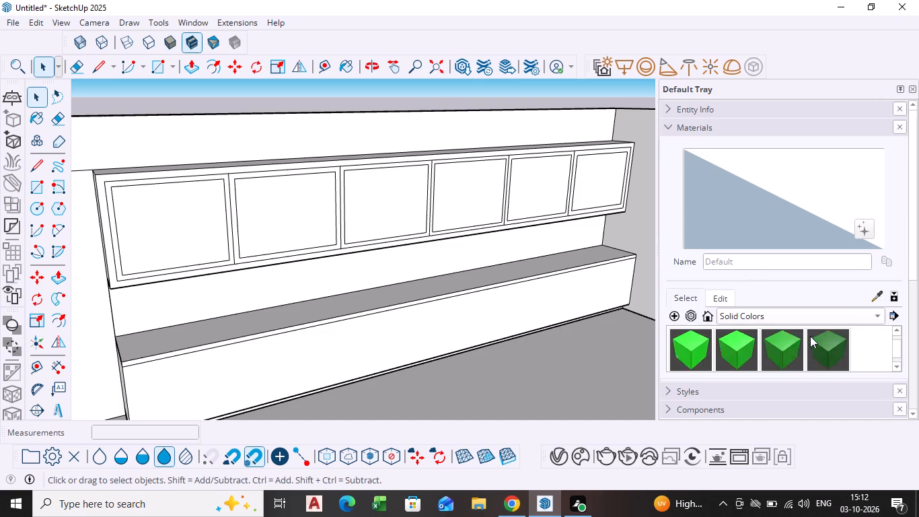
scroll(810, 336, down, 13)
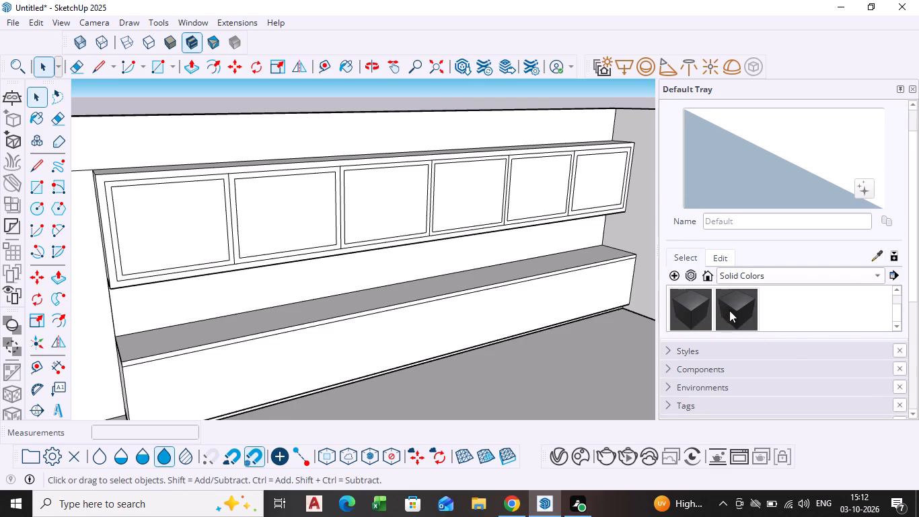
click(729, 310)
scroll(98, 232, up, 7)
click(108, 216)
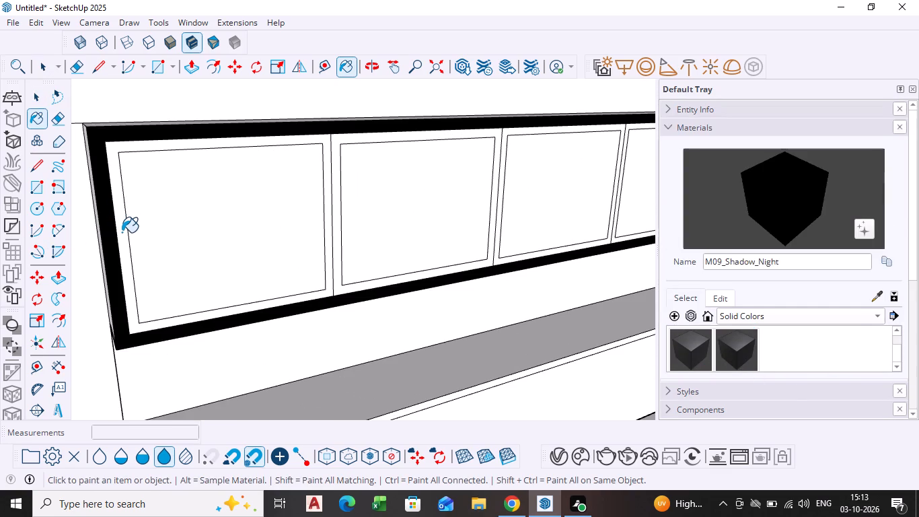
Paint the narrow borders of the first and second door panels with M09_Shadow_Night.
scroll(141, 246, up, 3)
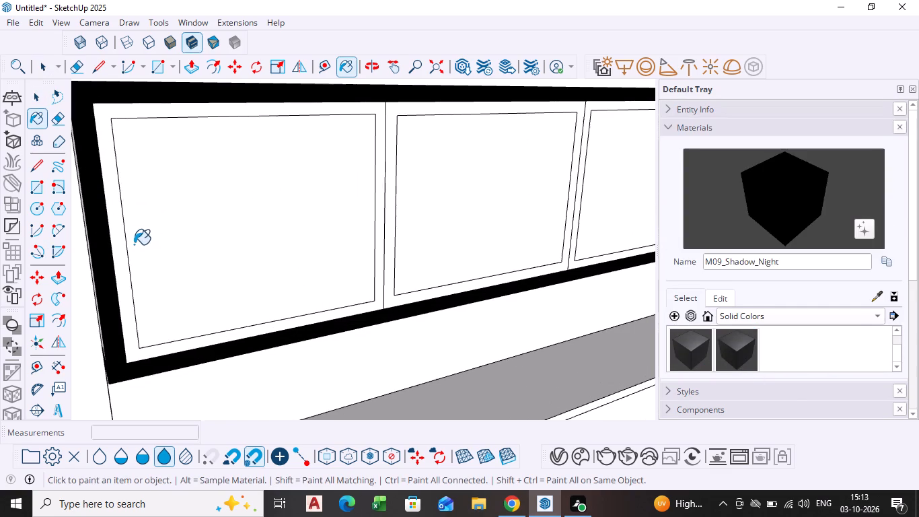
click(116, 257)
scroll(153, 253, down, 8)
scroll(277, 246, up, 4)
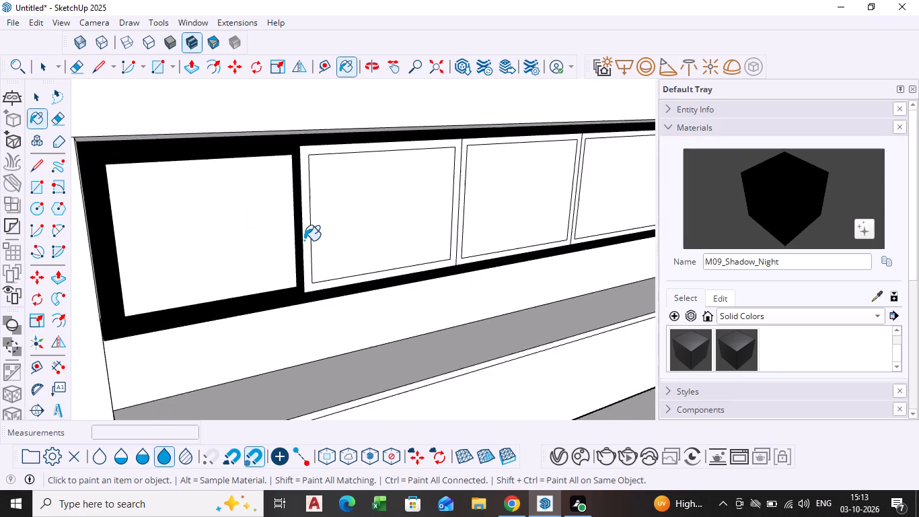
scroll(304, 240, up, 3)
click(305, 240)
scroll(307, 237, down, 9)
scroll(383, 258, down, 2)
Paint the narrow borders of the third and fourth door panels with M09_Shadow_Night.
middle_drag(383, 258, 223, 259)
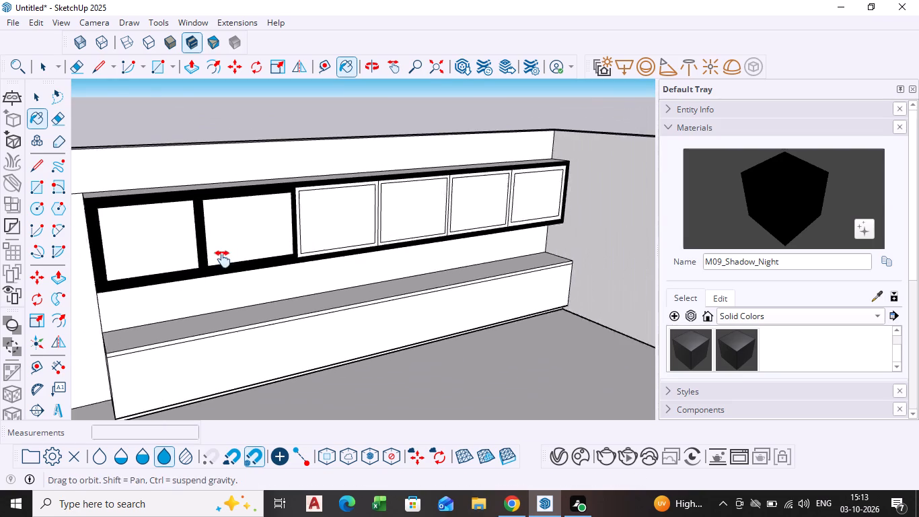
middle_drag(223, 259, 143, 259)
scroll(186, 239, up, 7)
click(168, 234)
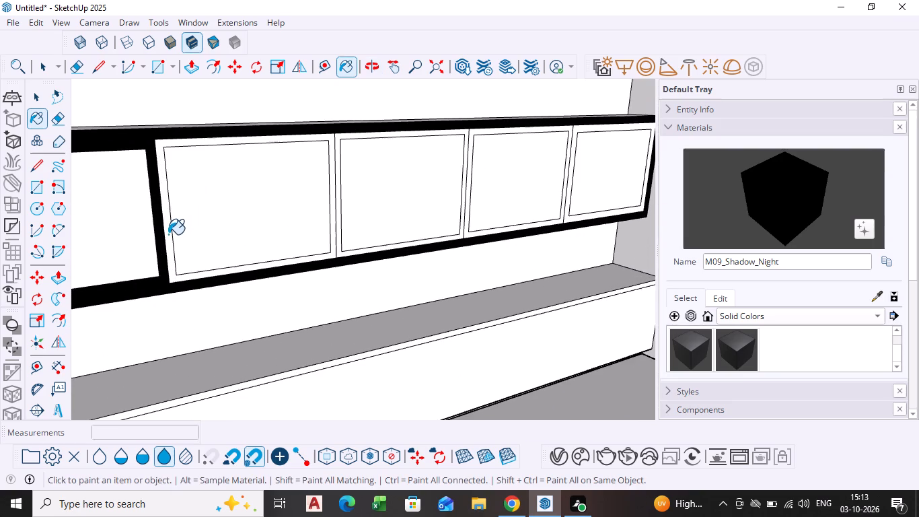
scroll(339, 221, up, 3)
click(338, 217)
Paint the narrow borders of the fifth and sixth door panels with M09_Shadow_Night and finish painting.
scroll(342, 217, down, 11)
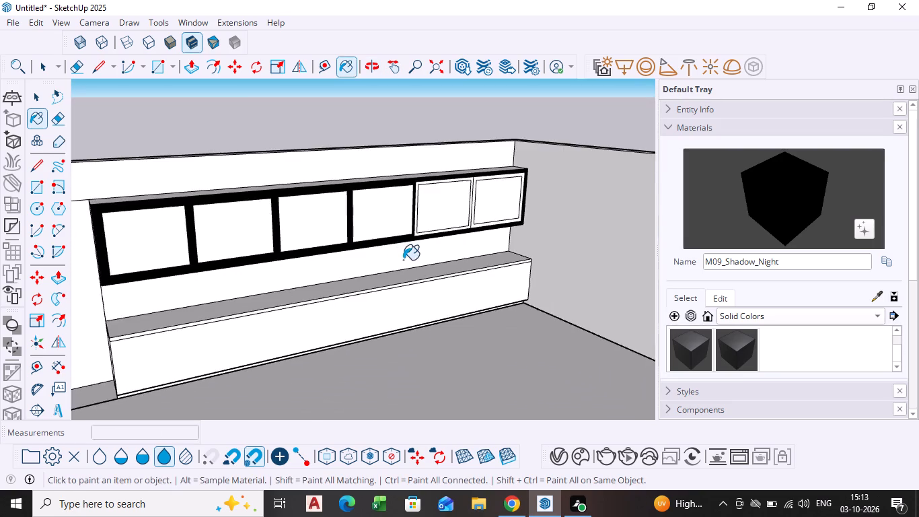
shift+scroll(403, 260, down, 1)
shift+middle_drag(400, 262, 279, 274)
scroll(265, 232, up, 8)
click(300, 238)
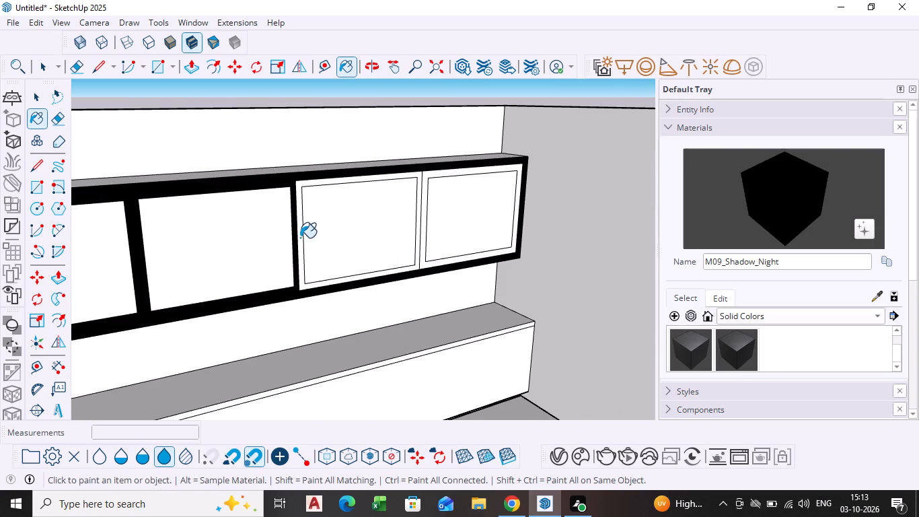
scroll(462, 238, up, 4)
click(402, 245)
scroll(402, 245, down, 6)
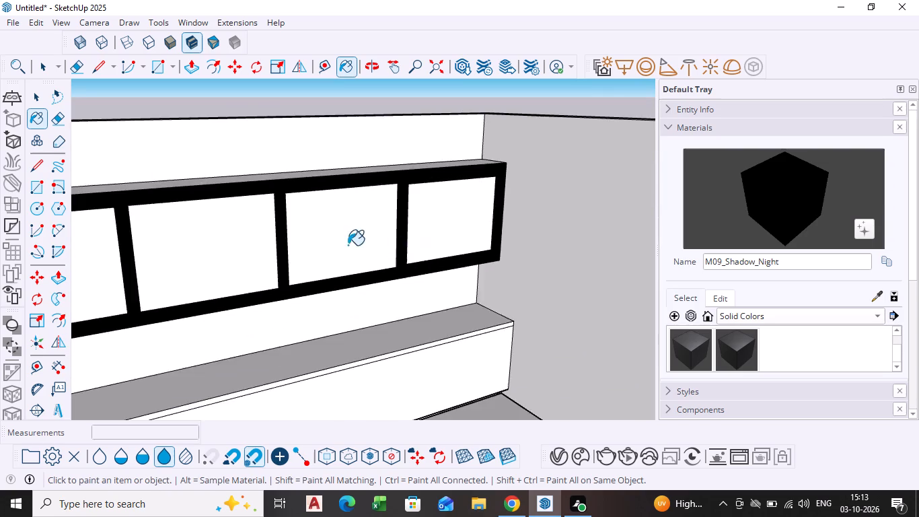
scroll(348, 245, down, 9)
scroll(241, 274, down, 1)
key(space)
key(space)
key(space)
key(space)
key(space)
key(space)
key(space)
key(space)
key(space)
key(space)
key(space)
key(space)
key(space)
Examine the black-framed upper cabinet and the counter below it from several angles within the room.
middle_drag(240, 269, 369, 220)
middle_drag(207, 269, 157, 262)
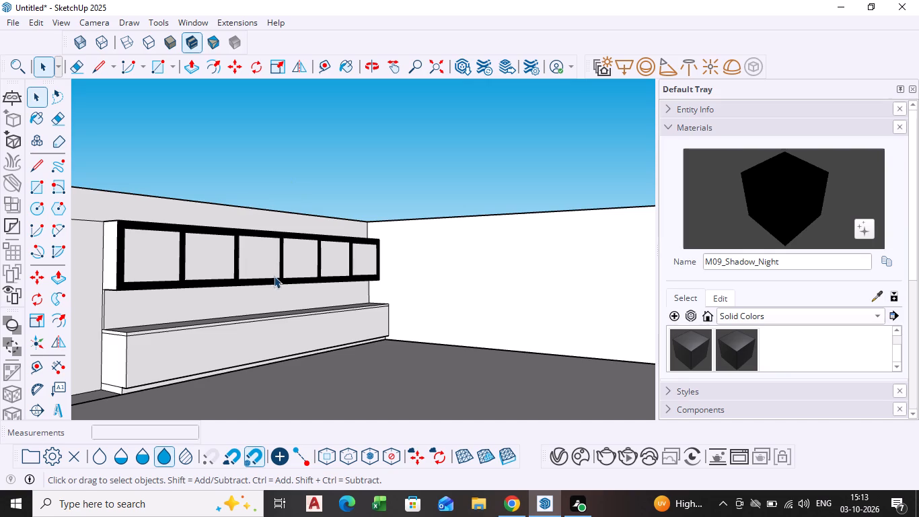
middle_drag(260, 271, 188, 295)
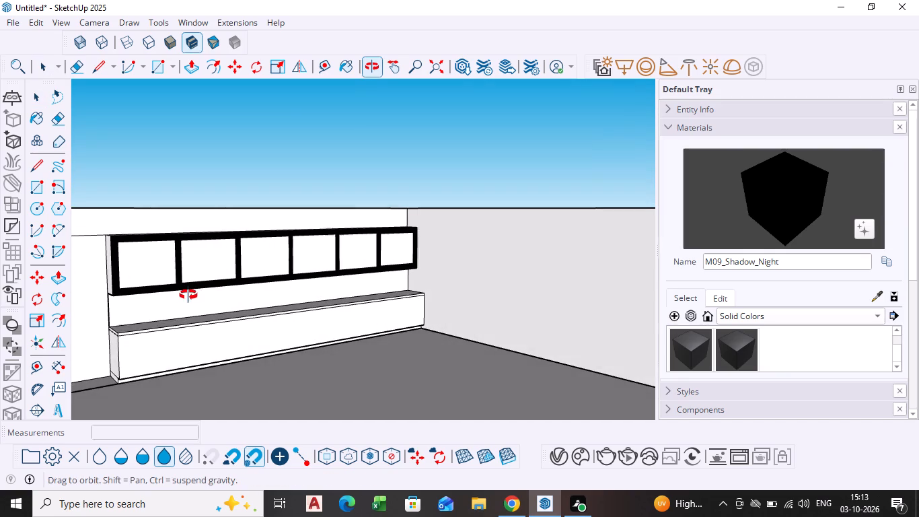
middle_drag(188, 295, 186, 295)
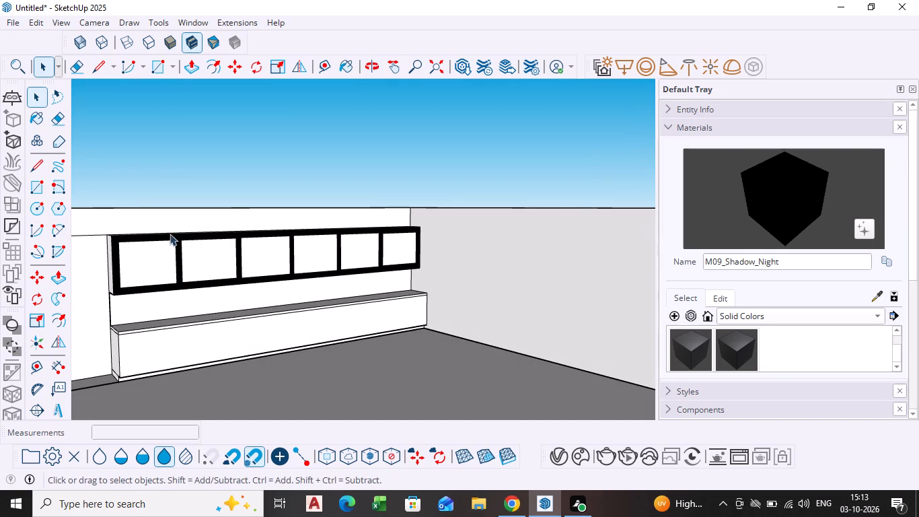
middle_drag(173, 250, 186, 217)
scroll(184, 218, up, 9)
scroll(111, 273, down, 3)
shift+middle_drag(117, 273, 198, 273)
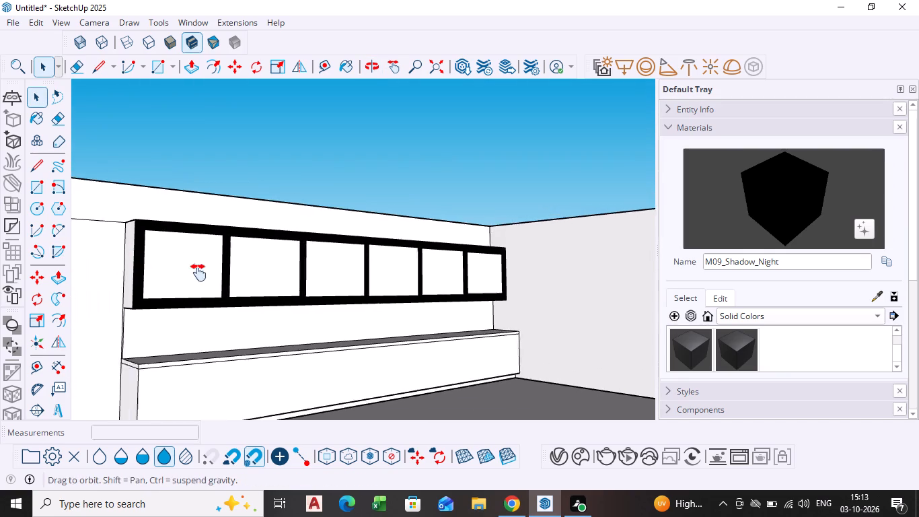
shift+middle_drag(198, 273, 253, 288)
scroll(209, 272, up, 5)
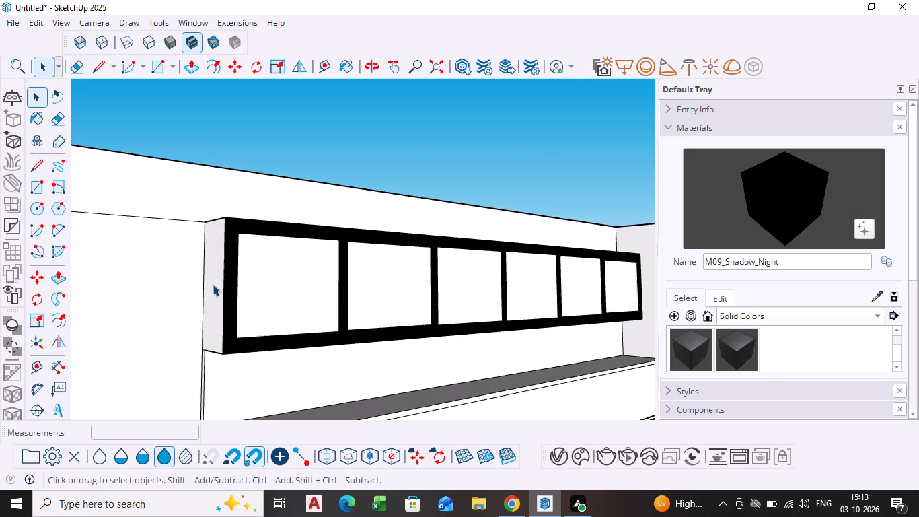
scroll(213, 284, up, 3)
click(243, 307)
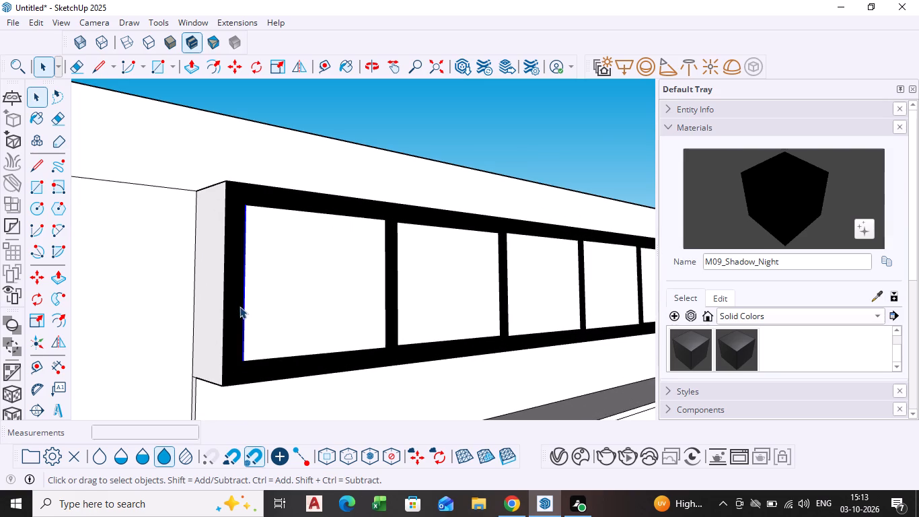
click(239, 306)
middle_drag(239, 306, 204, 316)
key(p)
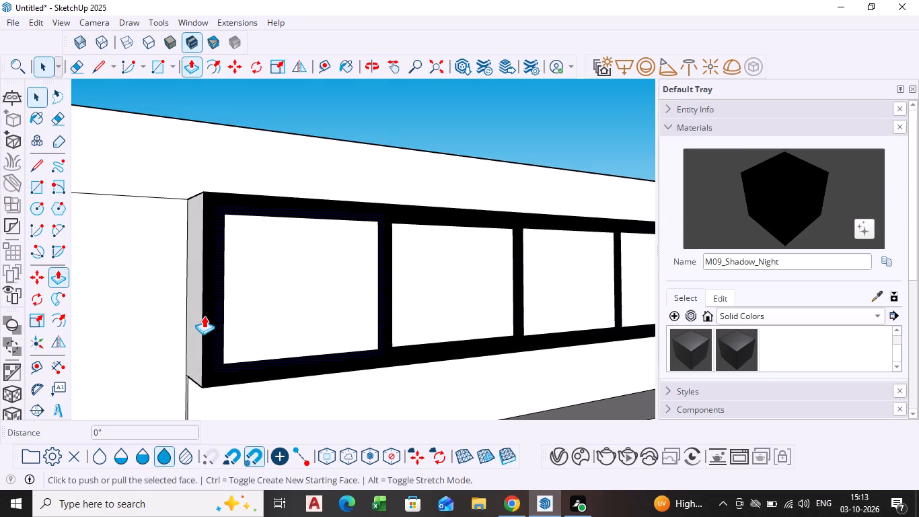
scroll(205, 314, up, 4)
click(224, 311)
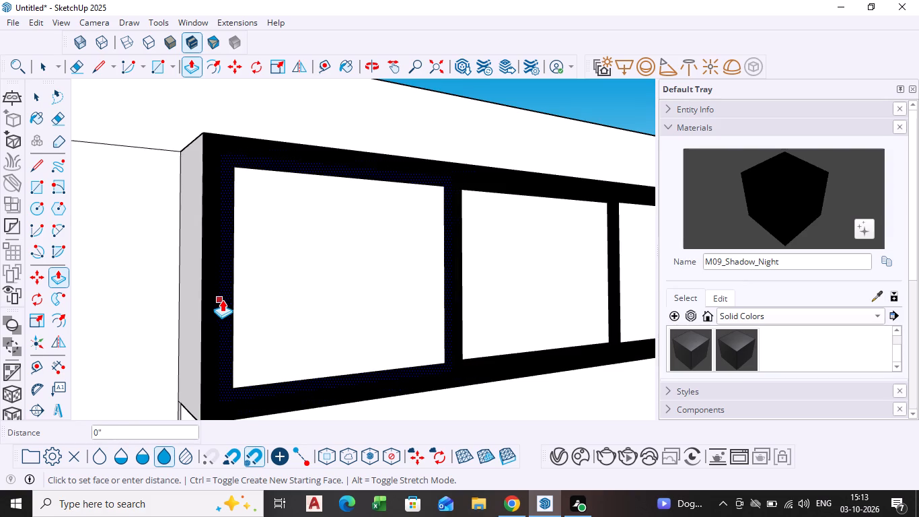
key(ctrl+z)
Undo the M09_Shadow_Night paint on the narrow borders of the six door panels.
key(ctrl+z)
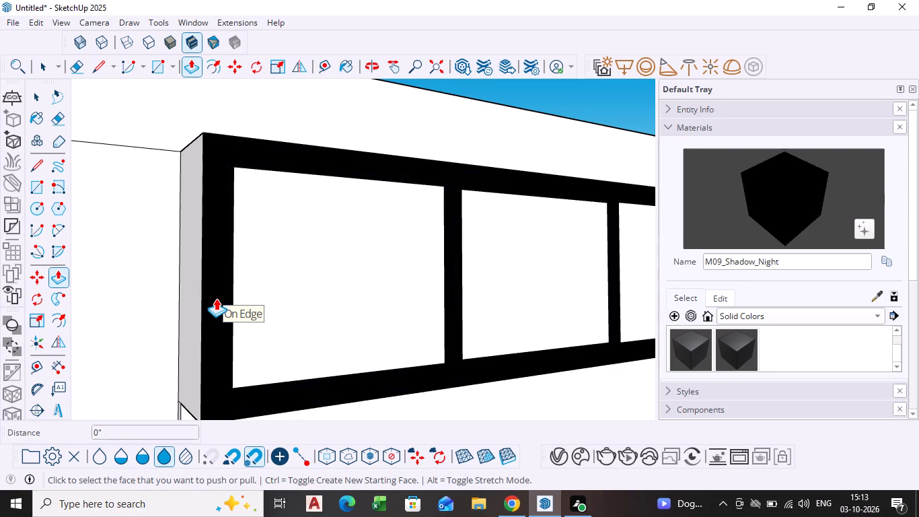
key(ctrl+z)
key(ctrl+z)
key(ctrl+z)
key(ctrl+z)
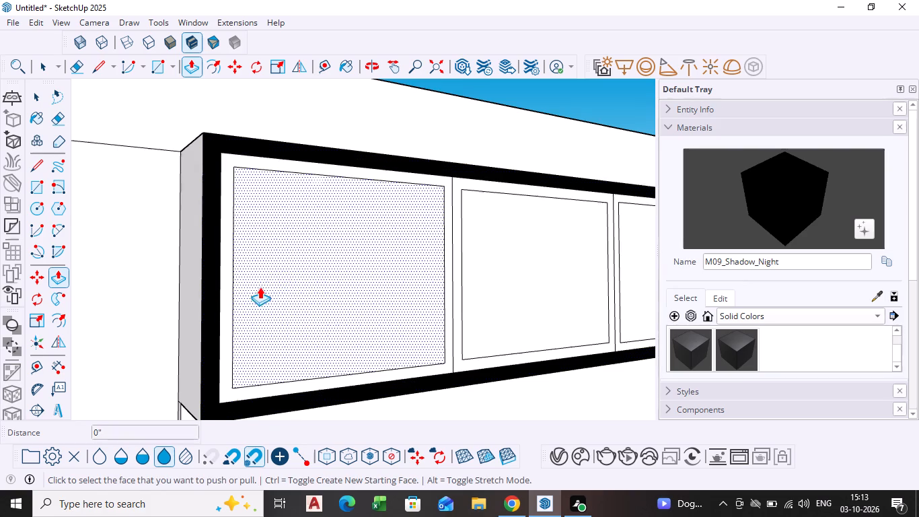
key(space)
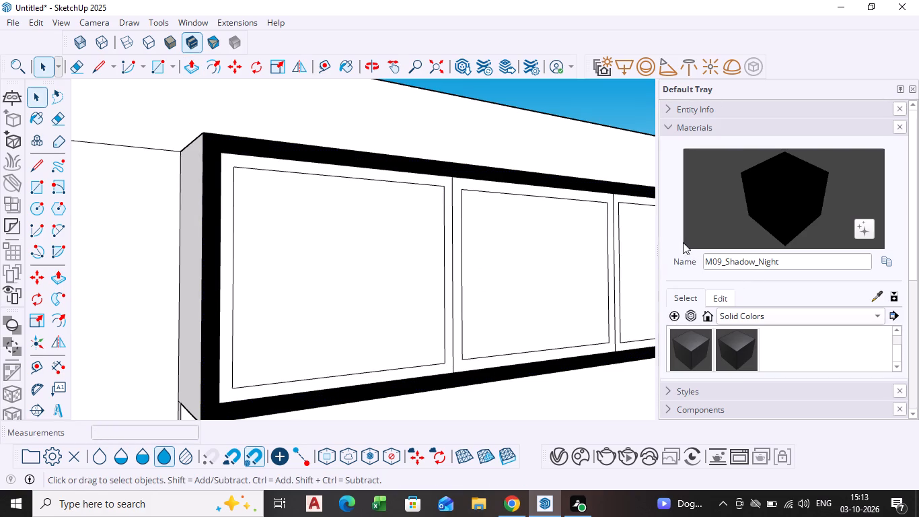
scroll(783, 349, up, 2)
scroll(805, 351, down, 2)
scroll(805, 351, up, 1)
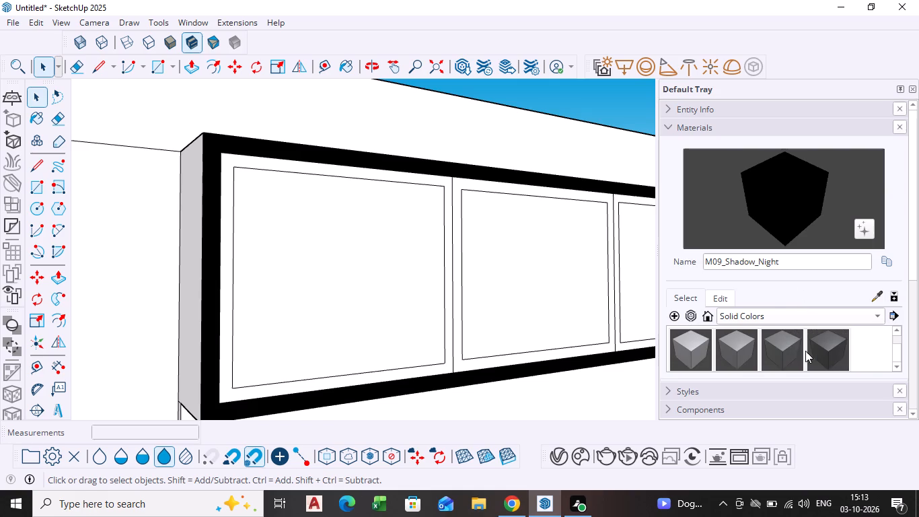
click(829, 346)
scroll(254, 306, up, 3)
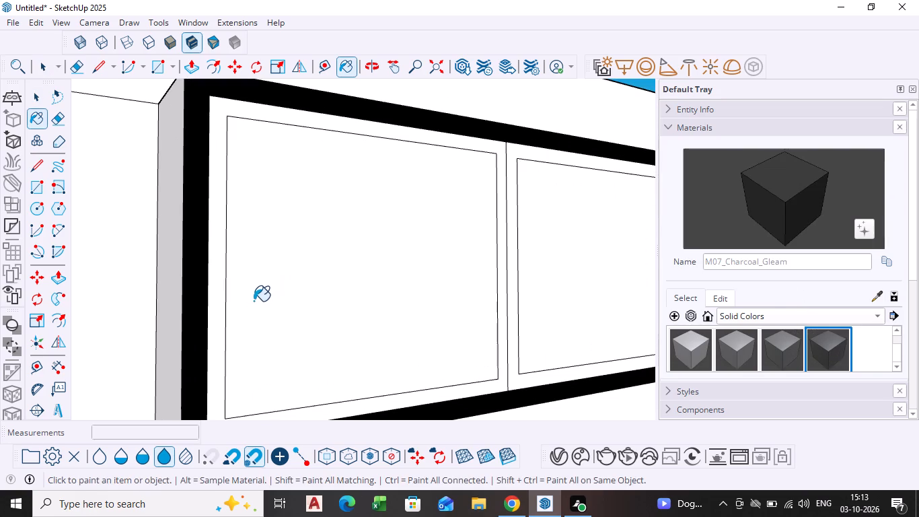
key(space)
Push the narrow border face of the first door panel inward about 5/8".
click(221, 320)
scroll(242, 318, down, 2)
middle_drag(242, 318, 204, 325)
key(p)
scroll(213, 326, up, 3)
click(212, 326)
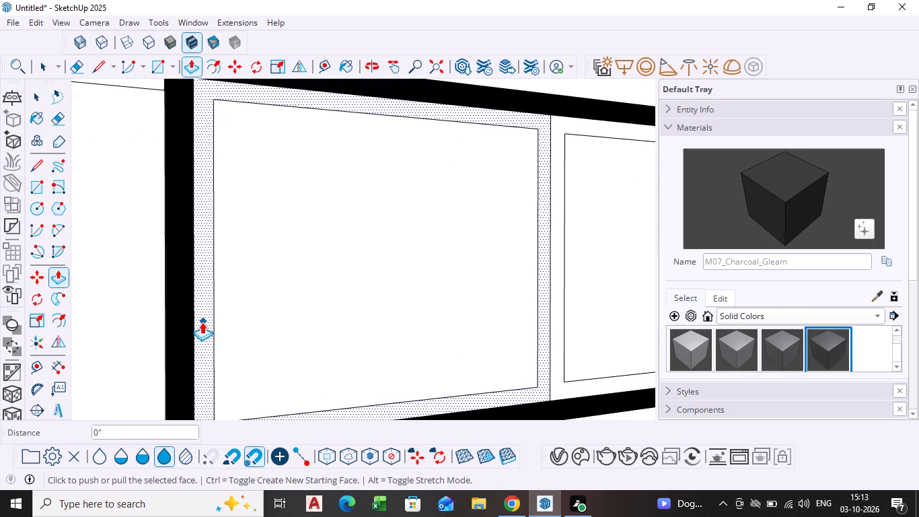
click(205, 339)
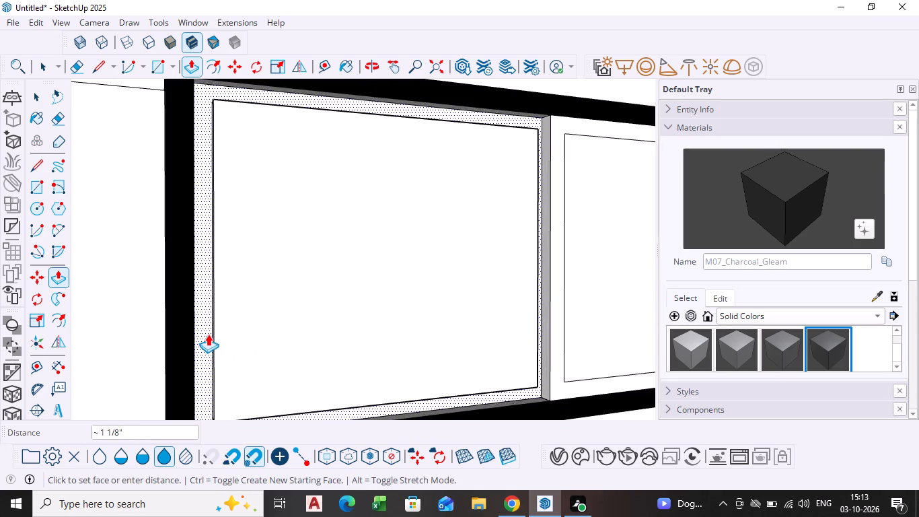
click(209, 335)
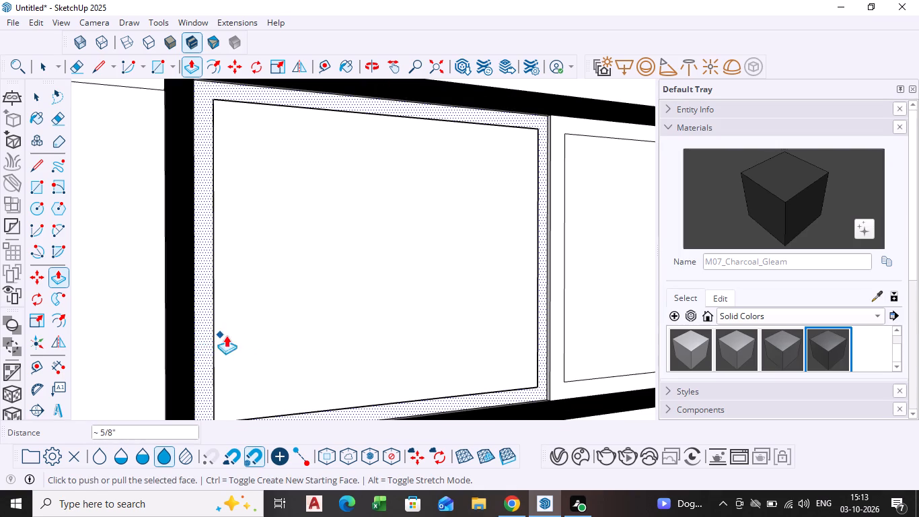
key(space)
Push the second door panel's border face inward, level with the recessed border of the first panel.
scroll(446, 318, down, 4)
shift+middle_drag(447, 318, 267, 287)
scroll(348, 277, up, 4)
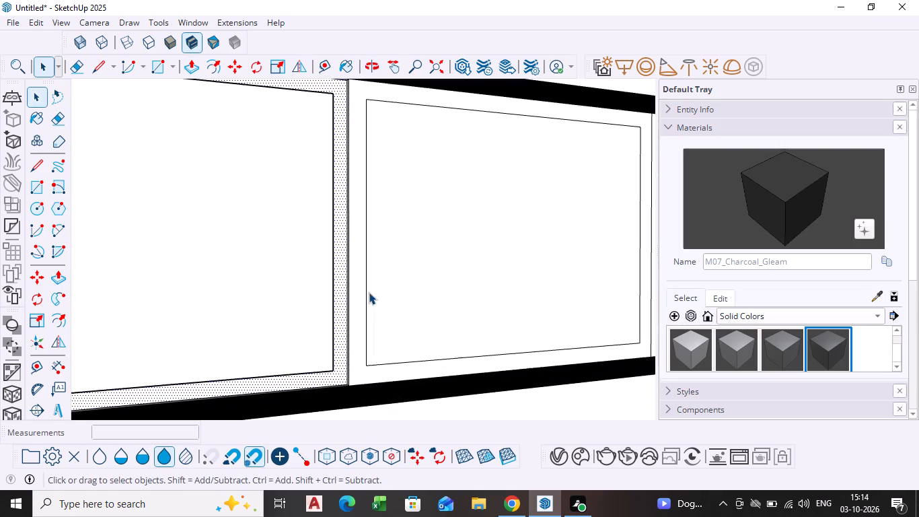
click(360, 293)
key(p)
click(356, 296)
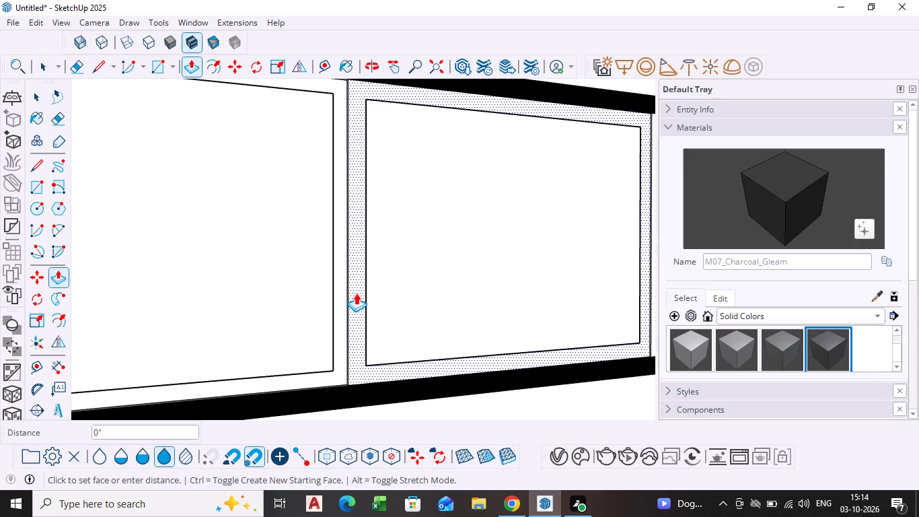
click(340, 291)
Push the third door panel's border face inward about 5/8", level with the second panel's recessed border.
scroll(406, 311, down, 5)
middle_drag(406, 312, 403, 318)
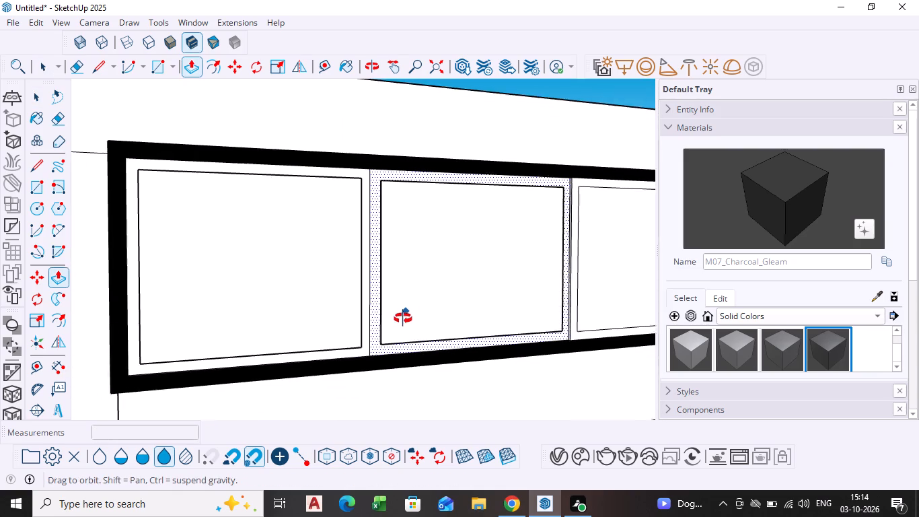
middle_drag(403, 318, 299, 324)
scroll(289, 329, up, 4)
middle_drag(288, 321, 198, 347)
scroll(322, 289, down, 4)
scroll(521, 296, up, 7)
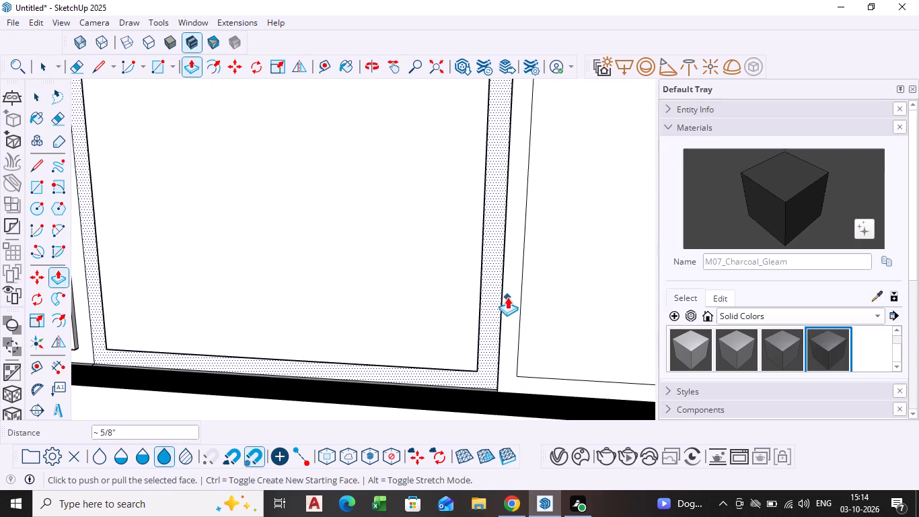
scroll(508, 301, down, 10)
scroll(522, 302, up, 8)
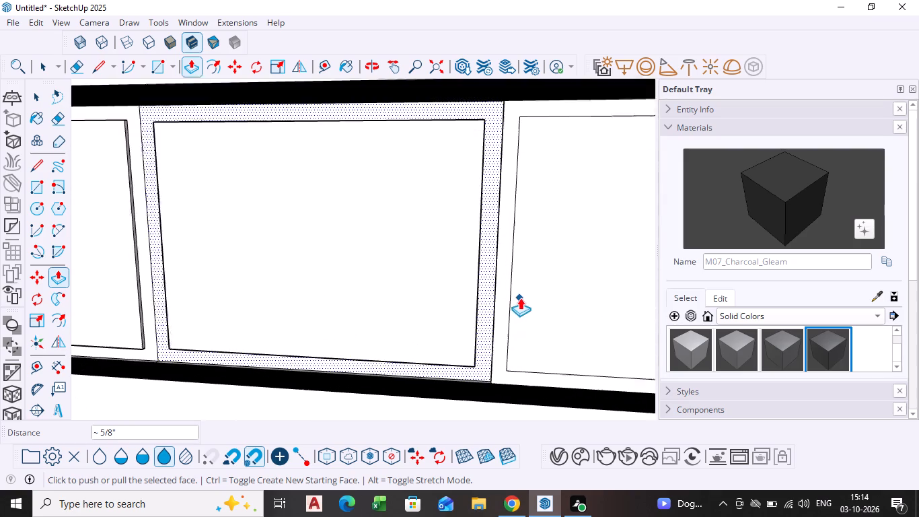
scroll(500, 303, up, 4)
key(space)
click(500, 302)
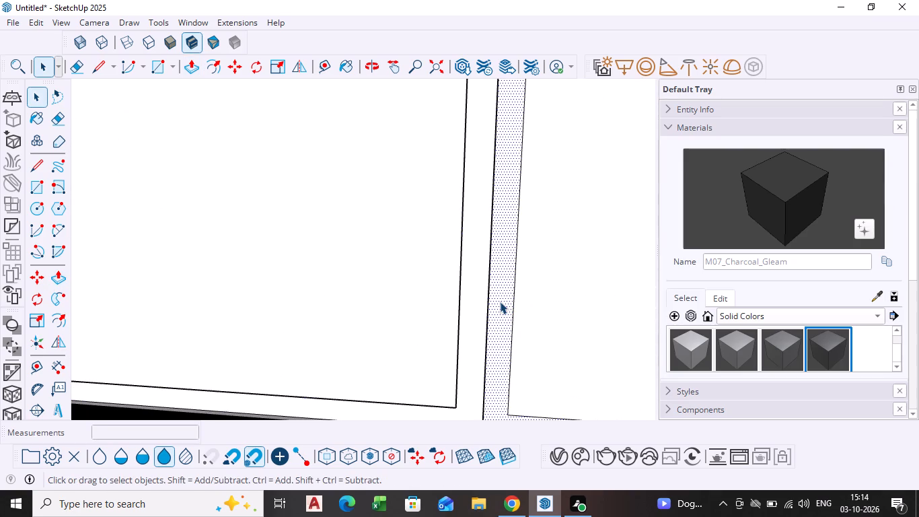
key(p)
click(500, 302)
click(478, 297)
Push the fourth door panel's border face inward about 5/8", level with the third panel's recessed border.
scroll(485, 302, down, 7)
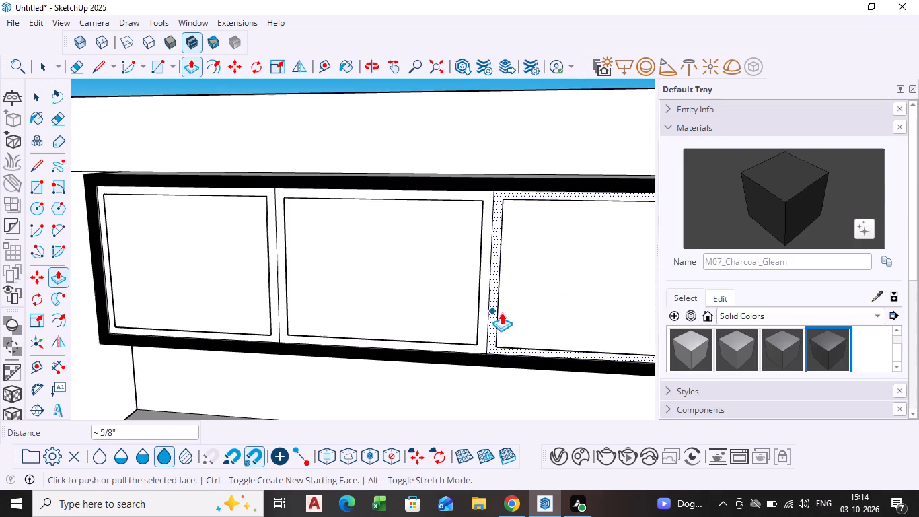
scroll(501, 312, down, 5)
shift+middle_drag(505, 308, 247, 304)
scroll(437, 333, up, 7)
key(space)
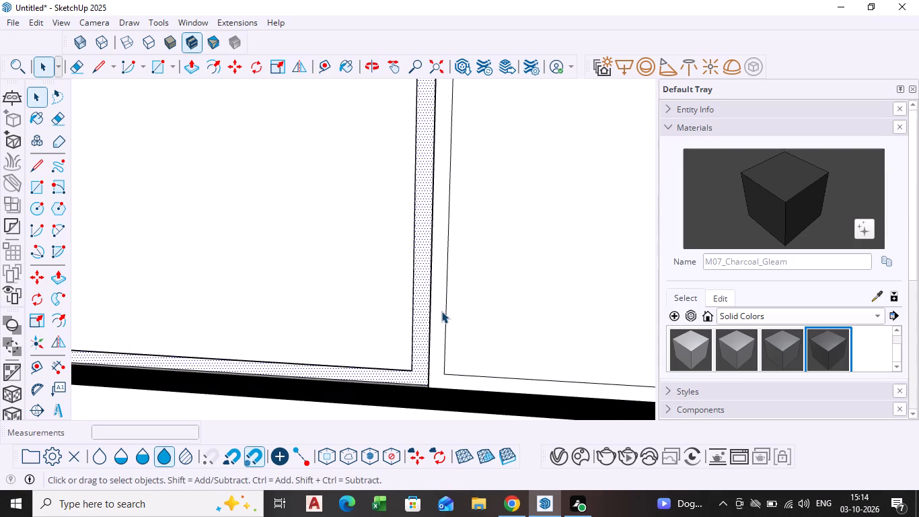
click(441, 310)
key(p)
click(441, 310)
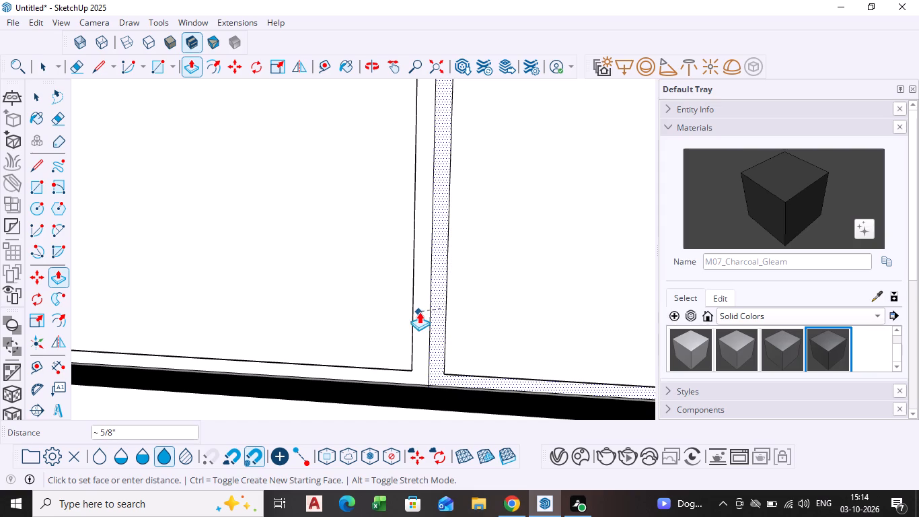
click(419, 312)
Push the fifth door panel's border face inward about 5/8", level with the fourth panel's recessed border.
scroll(441, 319, down, 11)
shift+middle_drag(453, 335, 264, 337)
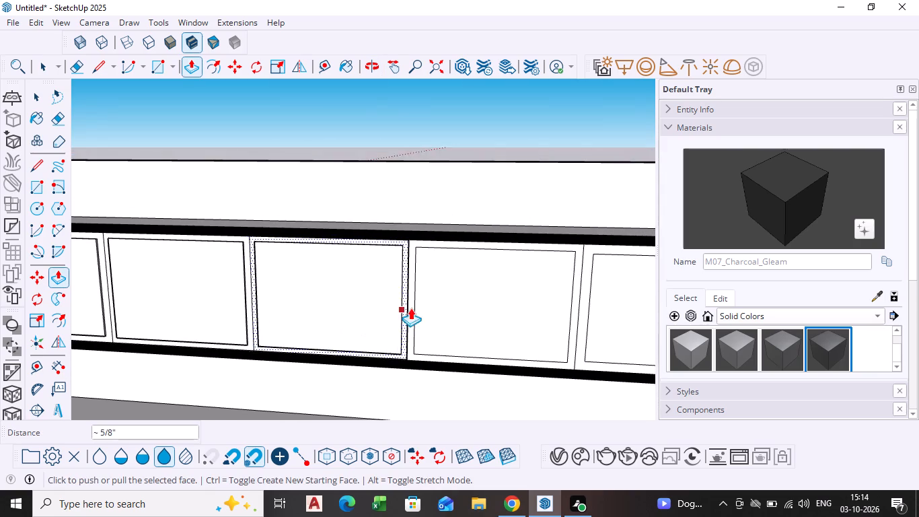
scroll(410, 308, up, 8)
key(space)
click(408, 314)
key(p)
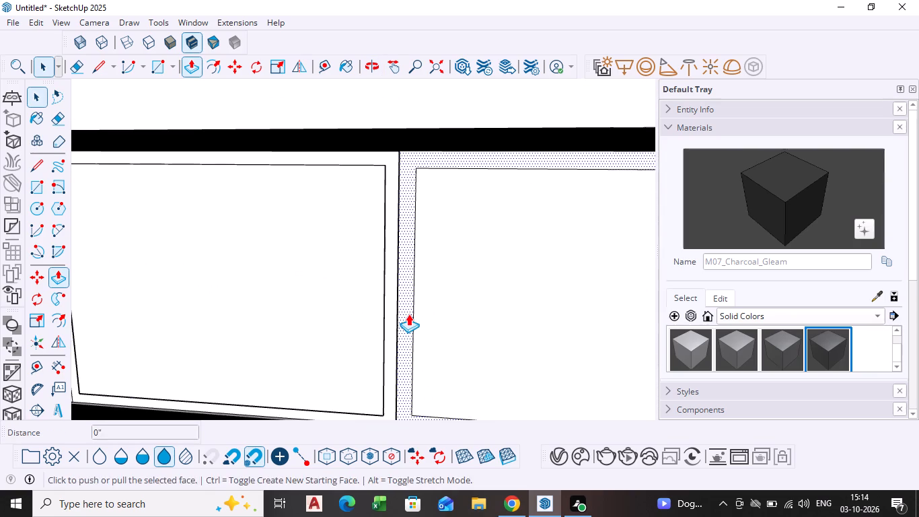
click(408, 314)
click(389, 322)
Push the sixth door panel's border face inward about 5/8", level with the fifth panel's recessed border, and clear the selection.
scroll(447, 349, down, 2)
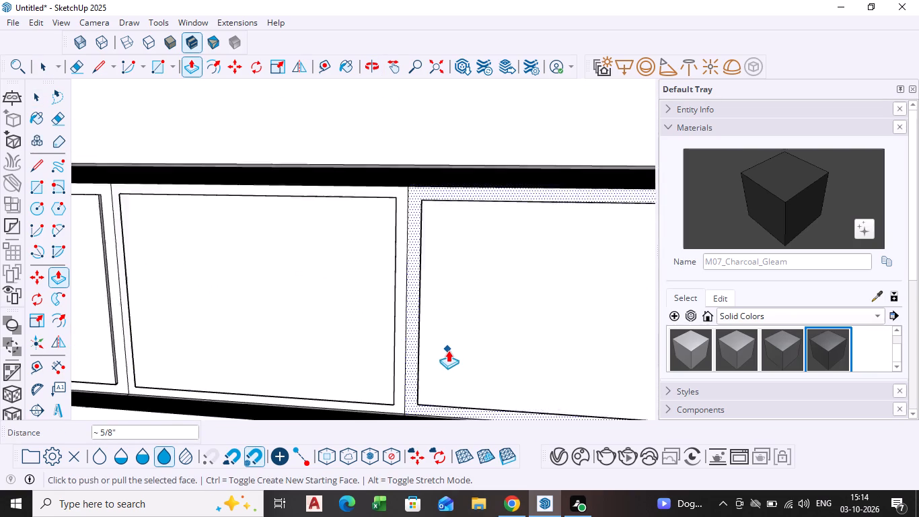
scroll(448, 350, down, 7)
shift+middle_drag(446, 351, 265, 332)
scroll(379, 331, up, 4)
key(space)
click(433, 325)
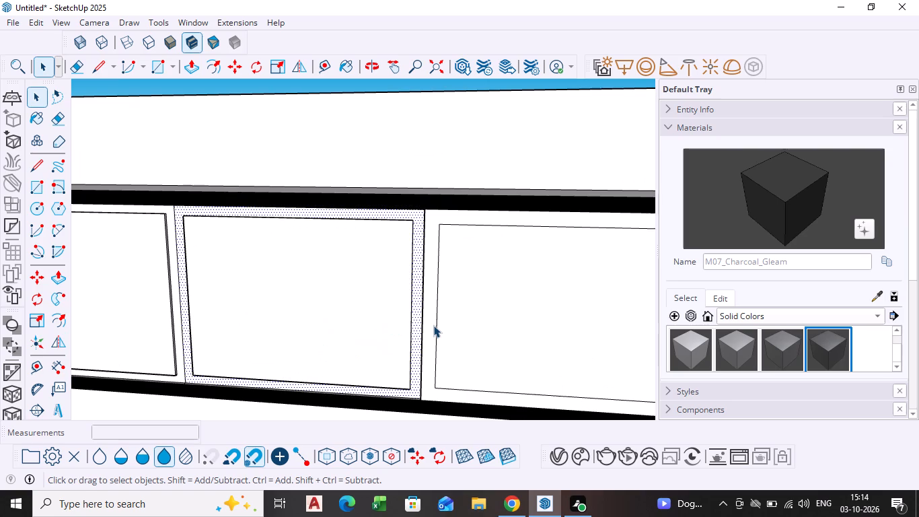
key(p)
click(433, 323)
scroll(417, 324, up, 4)
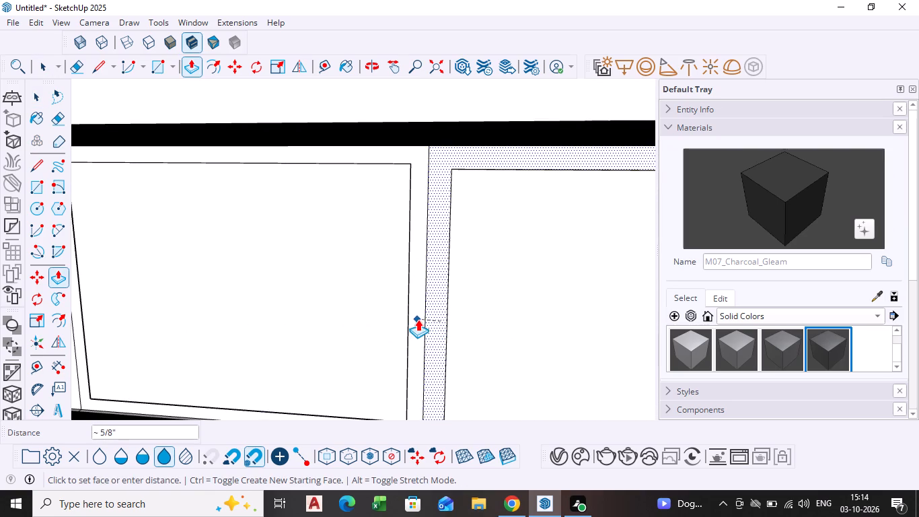
click(418, 317)
scroll(412, 320, down, 9)
key(space)
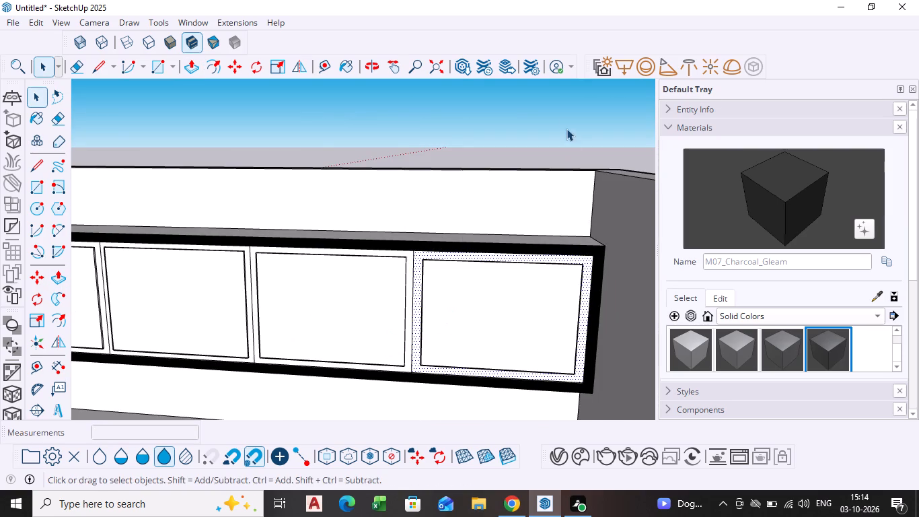
click(566, 120)
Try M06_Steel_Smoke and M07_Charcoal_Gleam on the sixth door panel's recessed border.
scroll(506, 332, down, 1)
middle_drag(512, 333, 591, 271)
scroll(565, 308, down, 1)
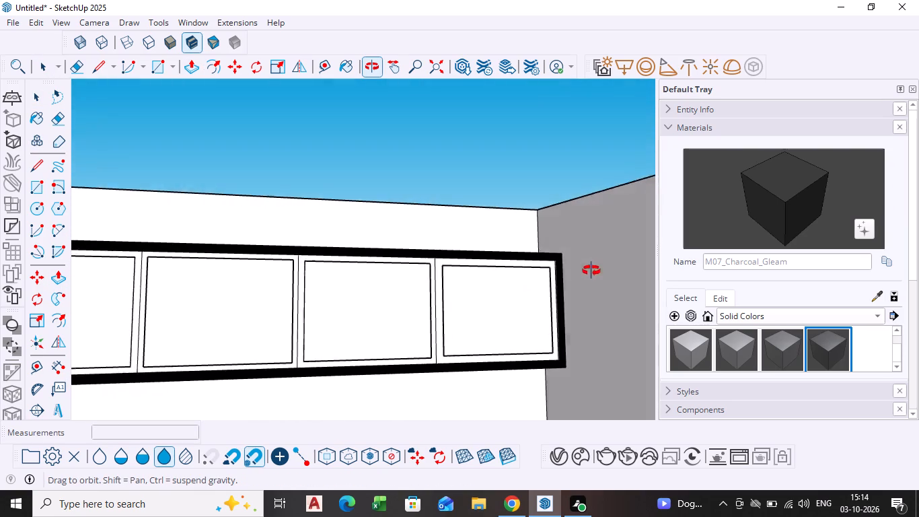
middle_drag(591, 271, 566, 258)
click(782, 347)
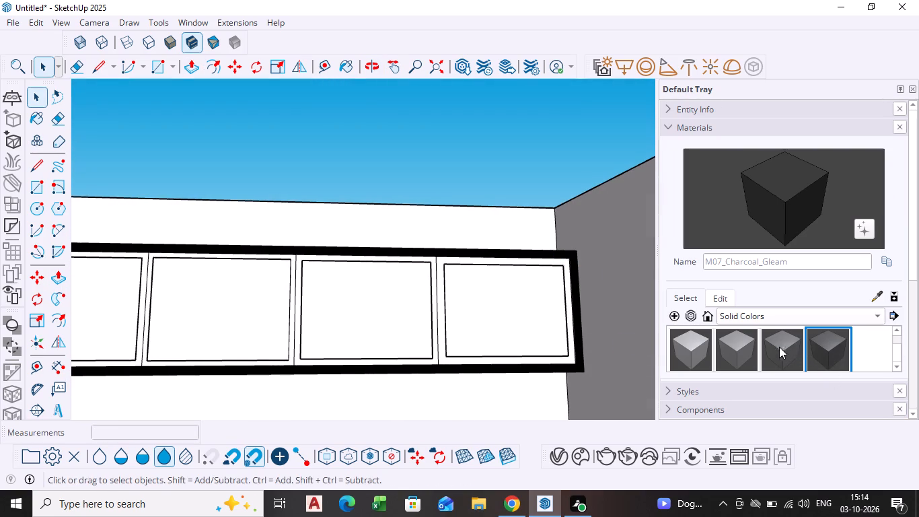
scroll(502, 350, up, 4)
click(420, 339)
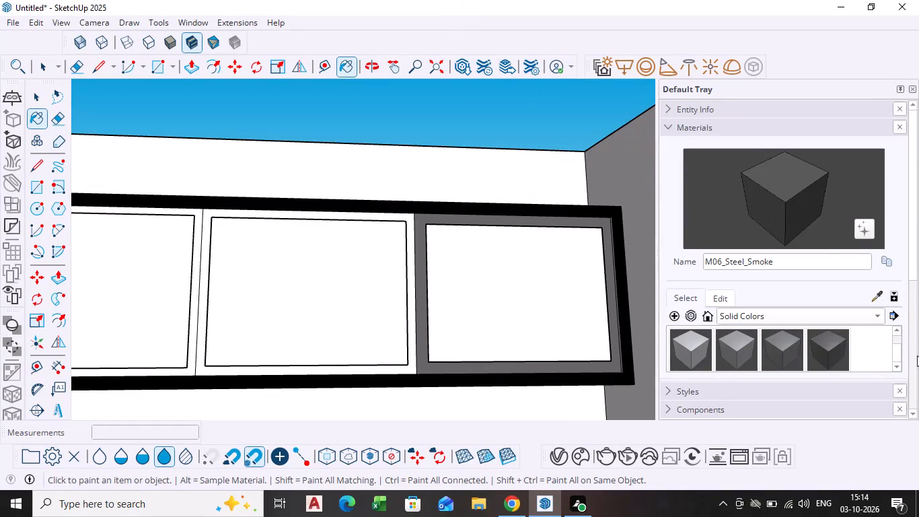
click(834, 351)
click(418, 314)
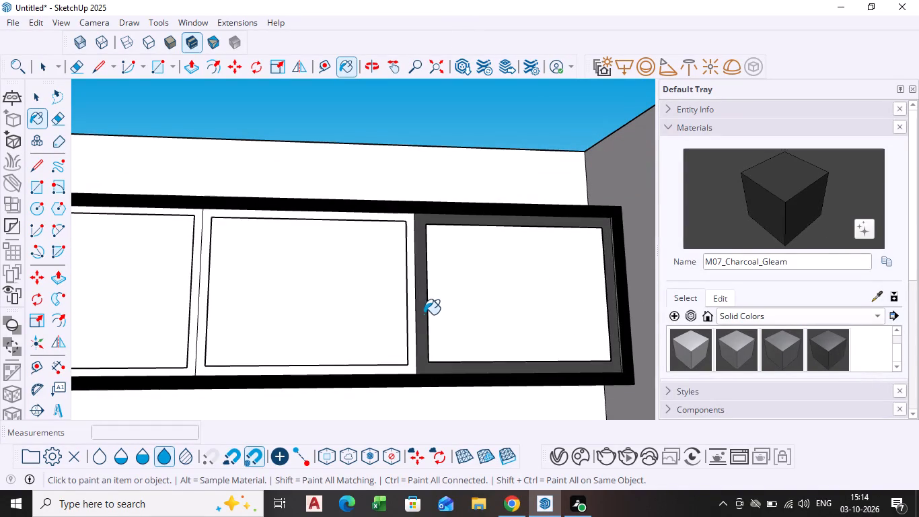
Paint the recessed borders of the sixth and fifth door panels with M08_Obsidian_Black.
scroll(394, 310, down, 7)
shift+middle_drag(361, 307, 475, 305)
scroll(828, 343, down, 1)
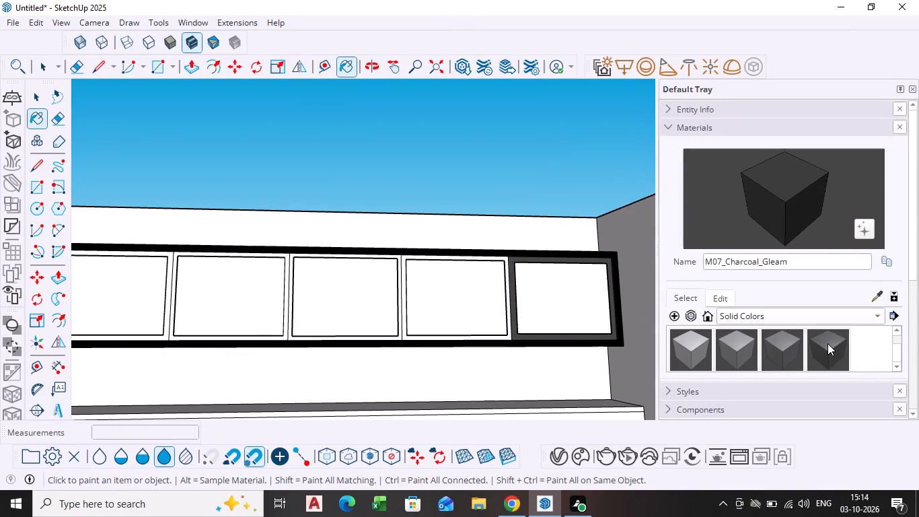
scroll(700, 337, up, 1)
scroll(718, 349, down, 1)
click(696, 349)
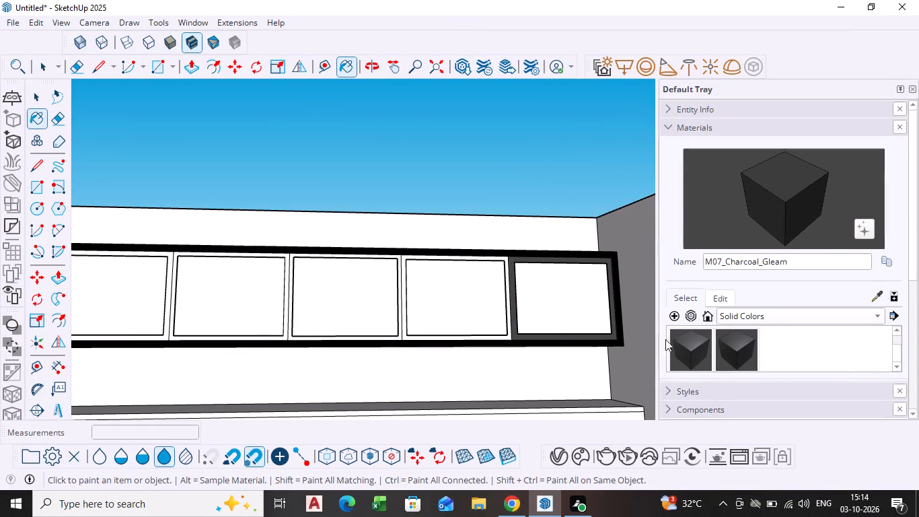
scroll(552, 327, up, 3)
click(504, 314)
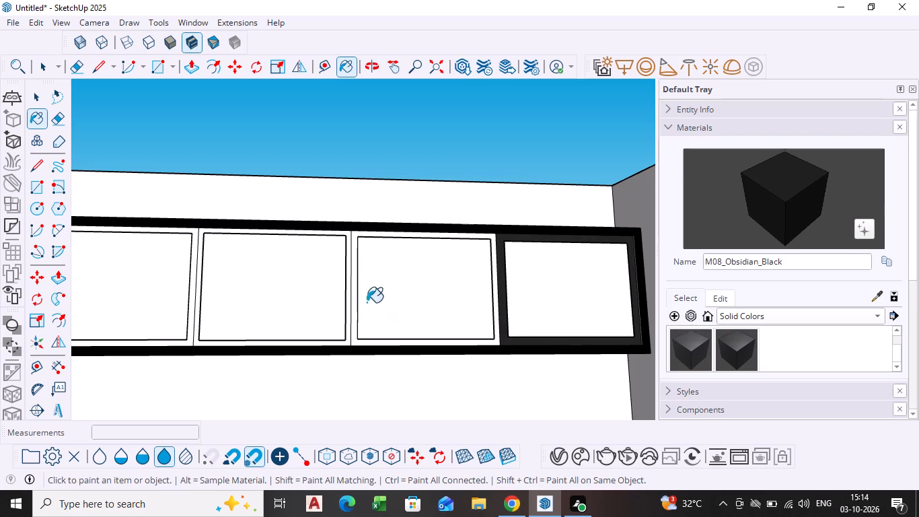
middle_drag(367, 302, 464, 373)
scroll(361, 306, up, 4)
click(353, 307)
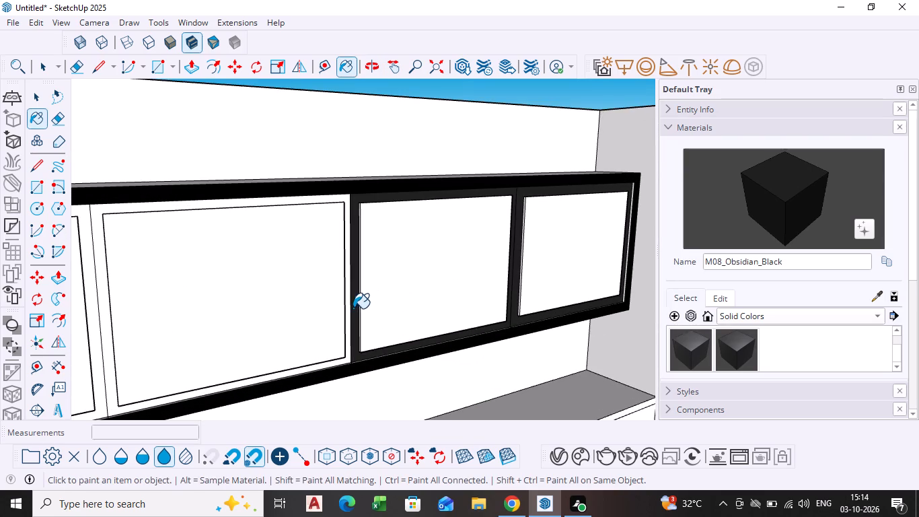
Paint the recessed borders of the fourth, third, second and first door panels with M08_Obsidian_Black.
click(346, 313)
scroll(350, 314, down, 10)
middle_drag(305, 318, 477, 282)
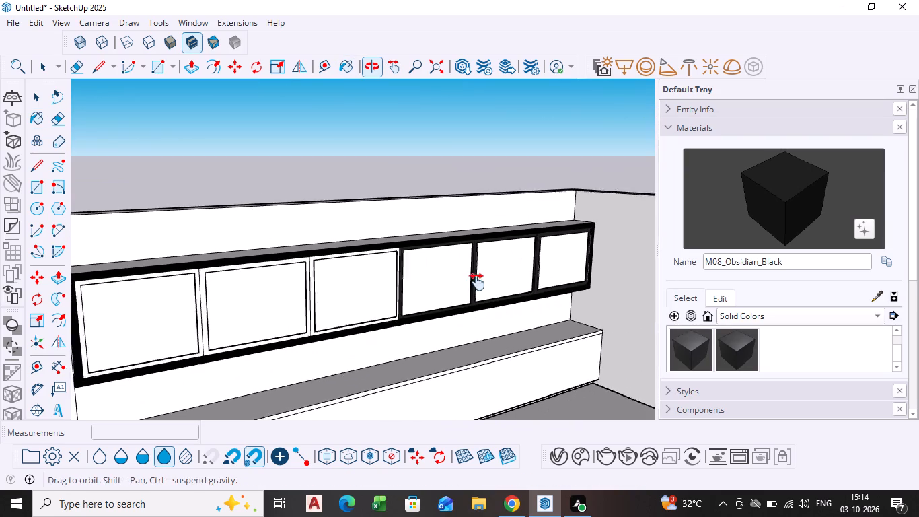
middle_drag(477, 282, 500, 278)
scroll(409, 289, up, 4)
click(353, 304)
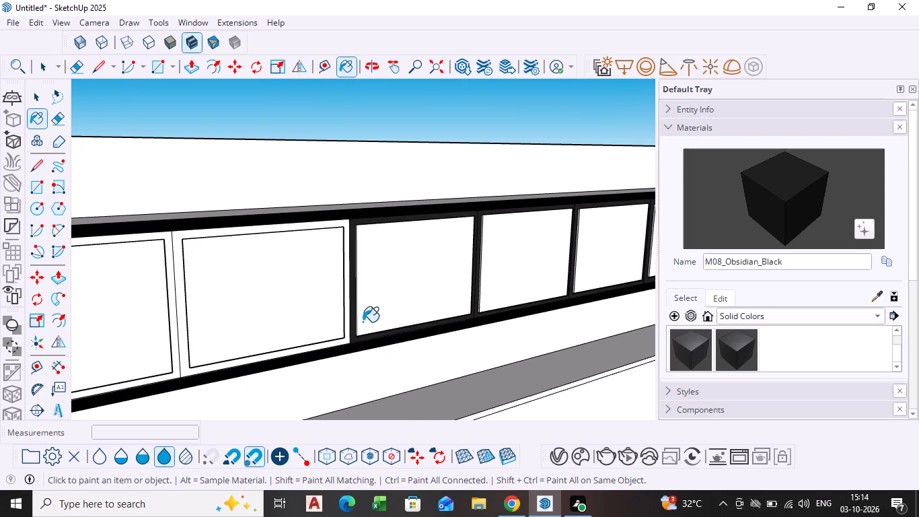
scroll(363, 322, up, 9)
middle_drag(363, 320, 317, 324)
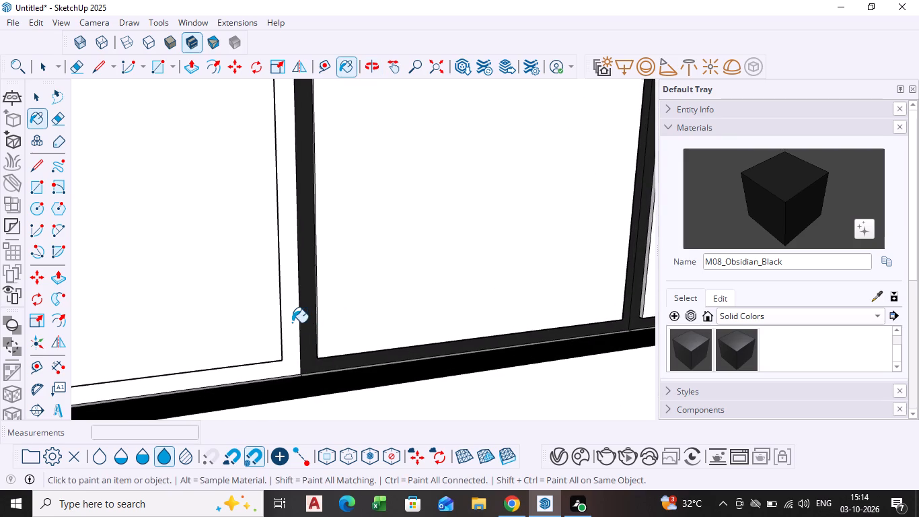
click(292, 322)
scroll(287, 313, down, 11)
shift+middle_drag(286, 287, 544, 276)
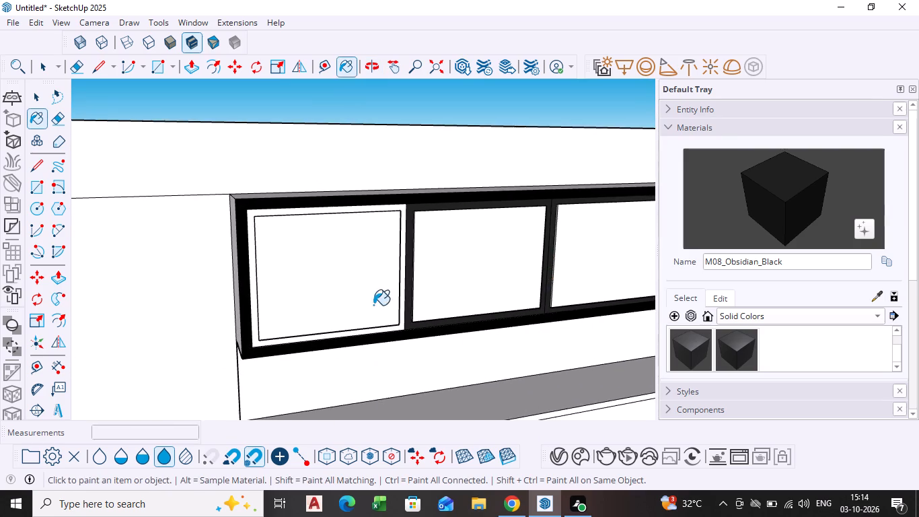
scroll(274, 316, up, 4)
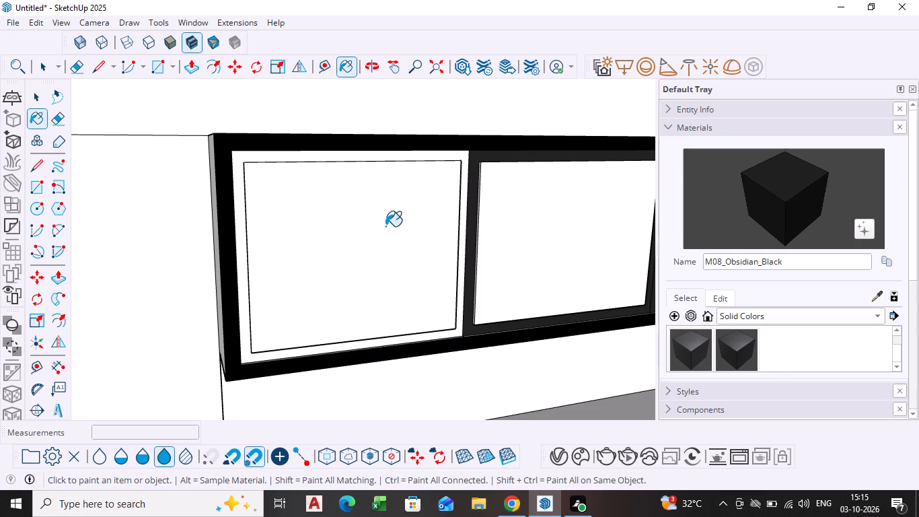
scroll(251, 284, up, 4)
click(240, 317)
Examine the black-bordered door panels along the whole upper cabinet from several angles.
scroll(252, 312, down, 10)
scroll(419, 350, down, 2)
middle_drag(422, 354, 394, 358)
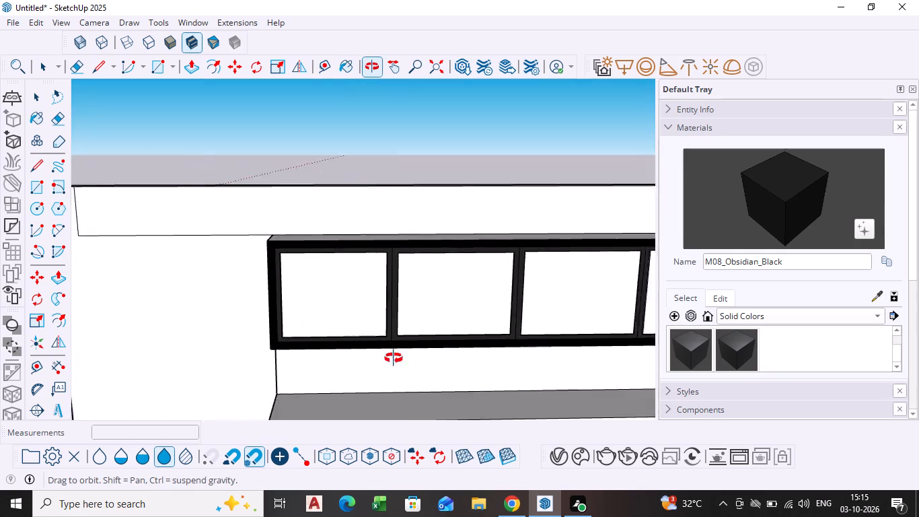
middle_drag(394, 358, 444, 366)
scroll(447, 353, down, 8)
middle_drag(455, 366, 353, 364)
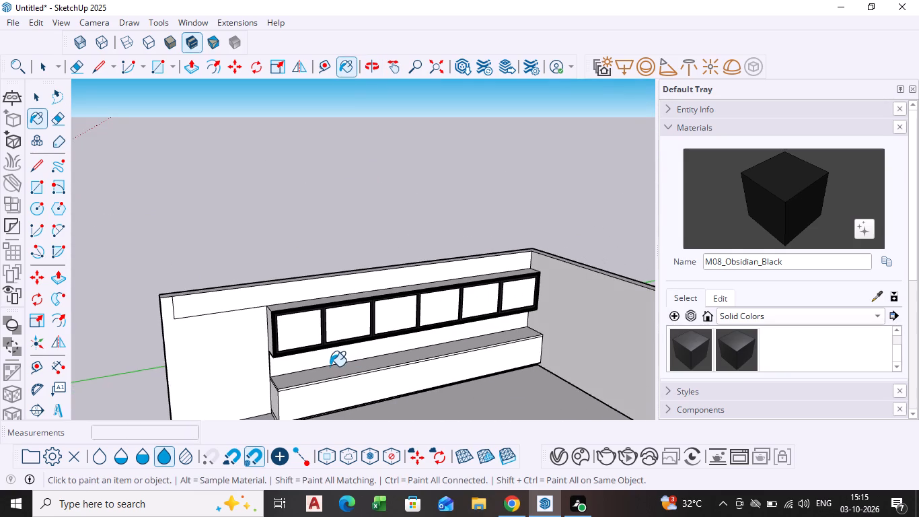
scroll(356, 345, down, 1)
middle_drag(357, 345, 322, 315)
scroll(341, 314, up, 6)
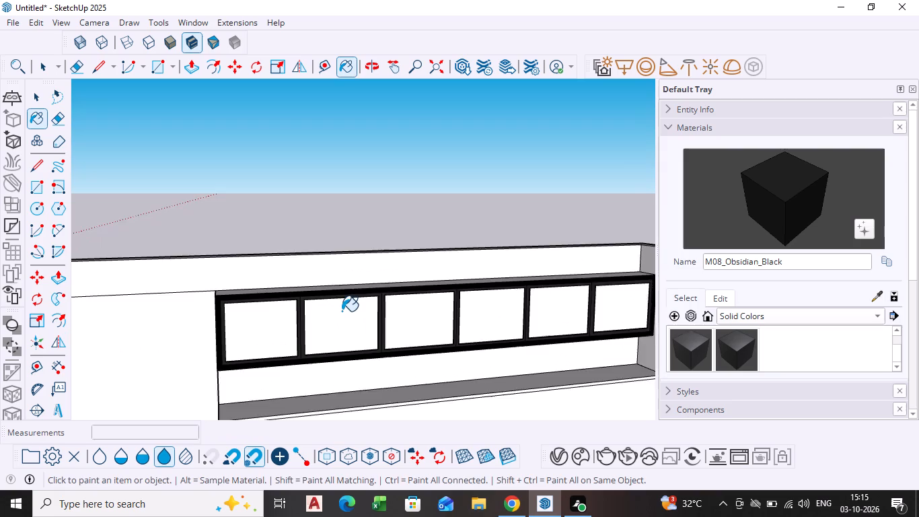
scroll(342, 311, up, 3)
key(space)
scroll(334, 200, down, 2)
middle_drag(328, 341, 339, 298)
scroll(273, 323, up, 3)
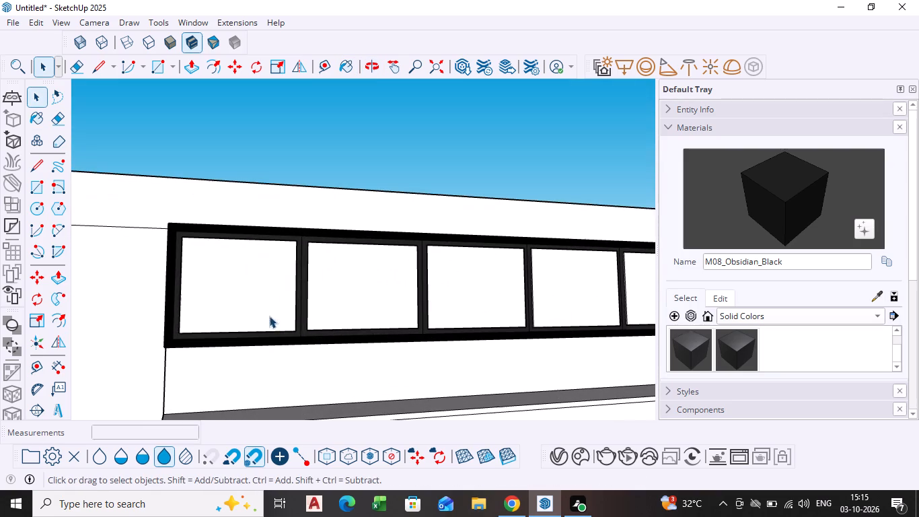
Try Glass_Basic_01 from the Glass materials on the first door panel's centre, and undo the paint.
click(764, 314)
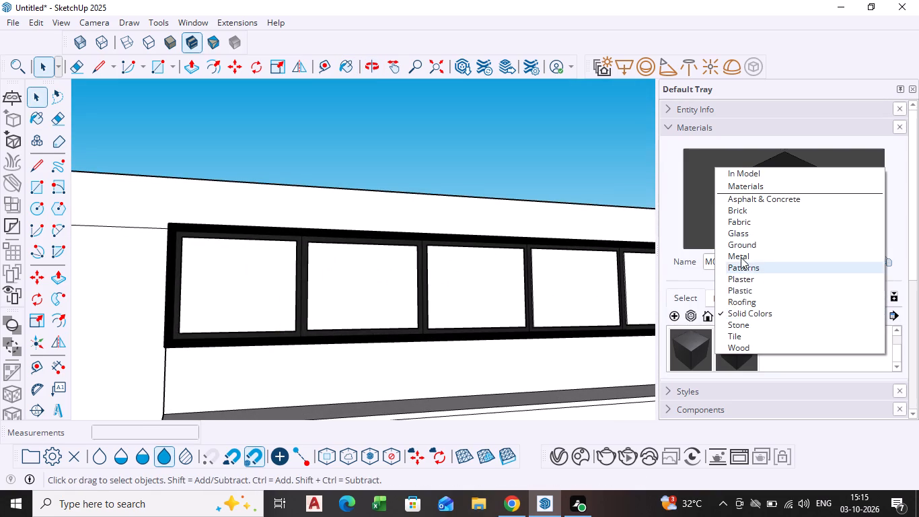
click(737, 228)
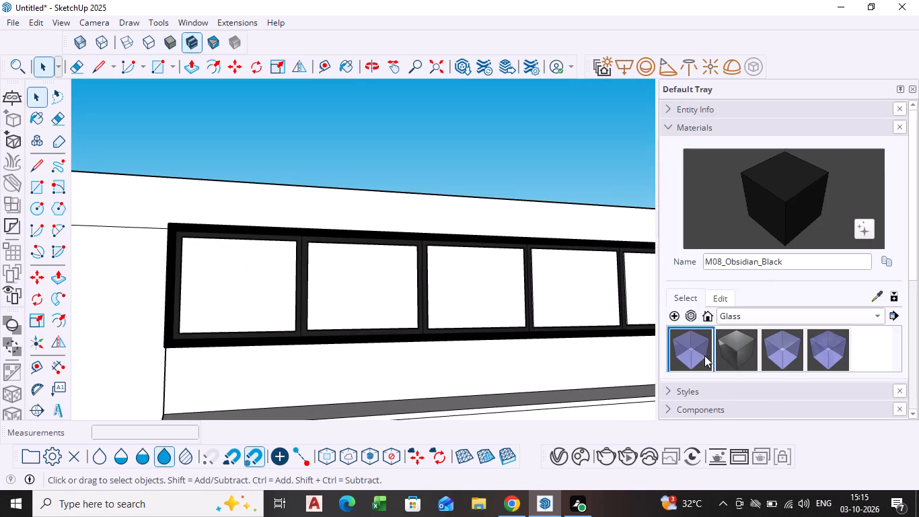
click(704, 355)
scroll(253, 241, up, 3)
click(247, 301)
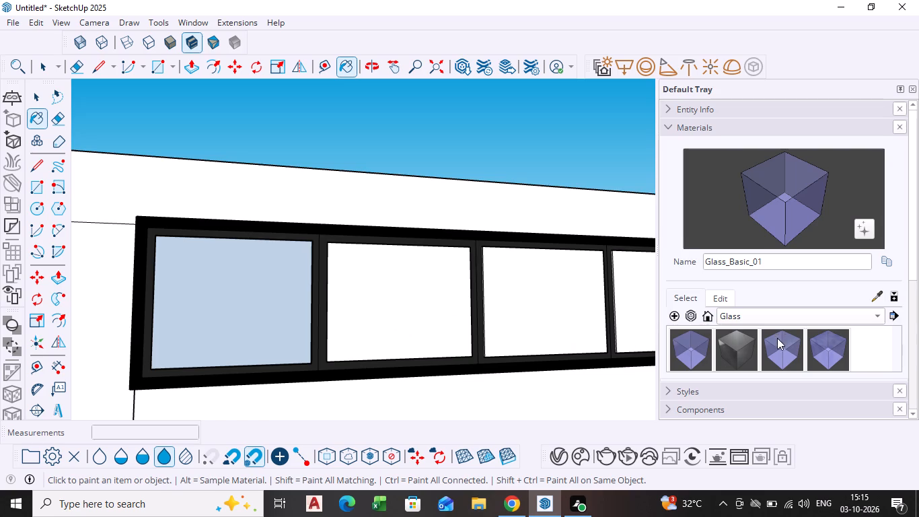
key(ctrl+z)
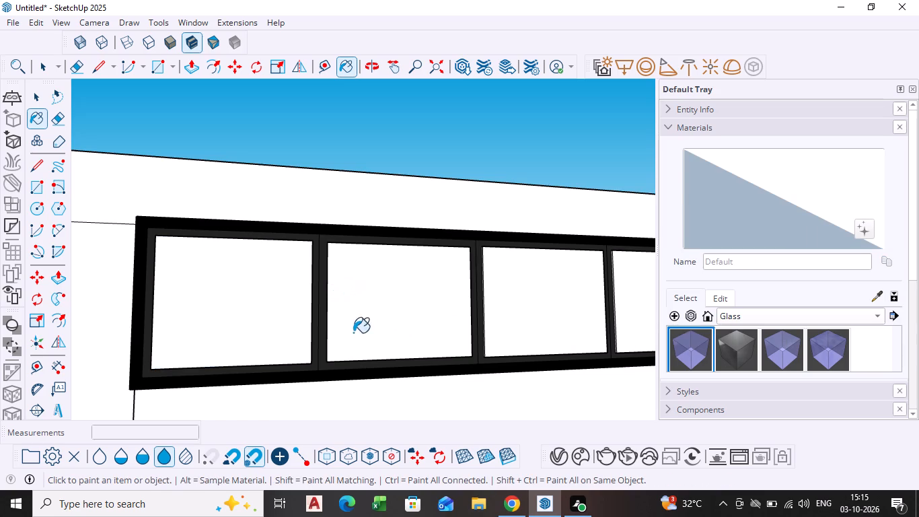
Paint the centre faces of all six door panels with Glass_Safety_01.
scroll(285, 328, down, 5)
middle_drag(262, 341, 274, 368)
scroll(262, 326, up, 3)
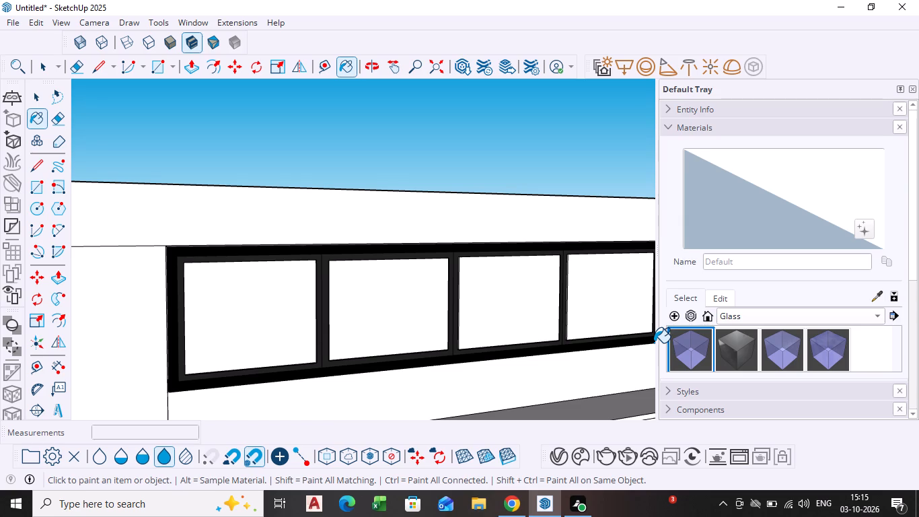
click(782, 339)
scroll(272, 357, up, 4)
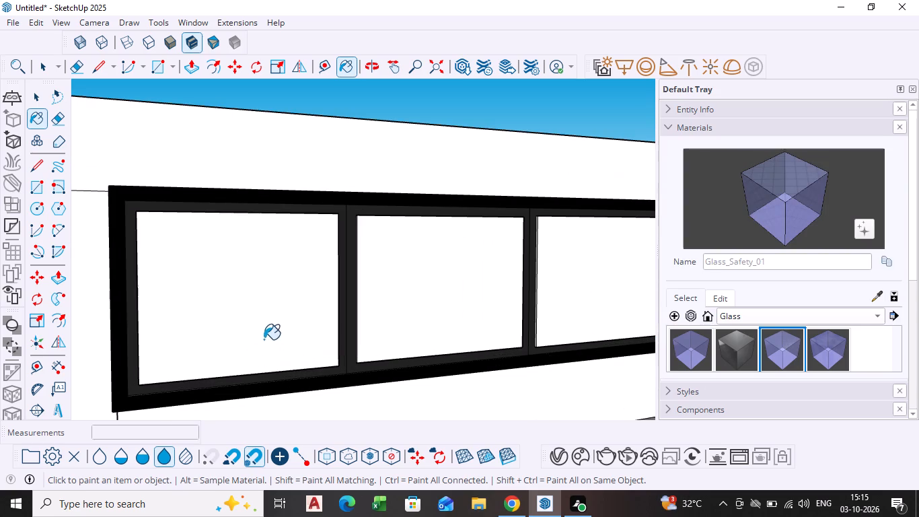
click(278, 320)
click(458, 308)
scroll(556, 387, down, 8)
shift+middle_drag(550, 388, 301, 382)
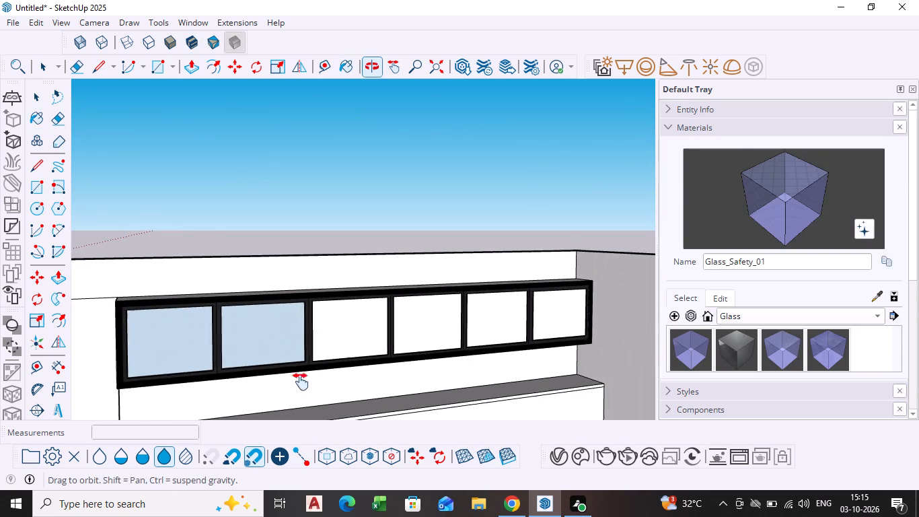
shift+middle_drag(301, 382, 285, 379)
scroll(374, 314, up, 4)
click(294, 326)
click(381, 325)
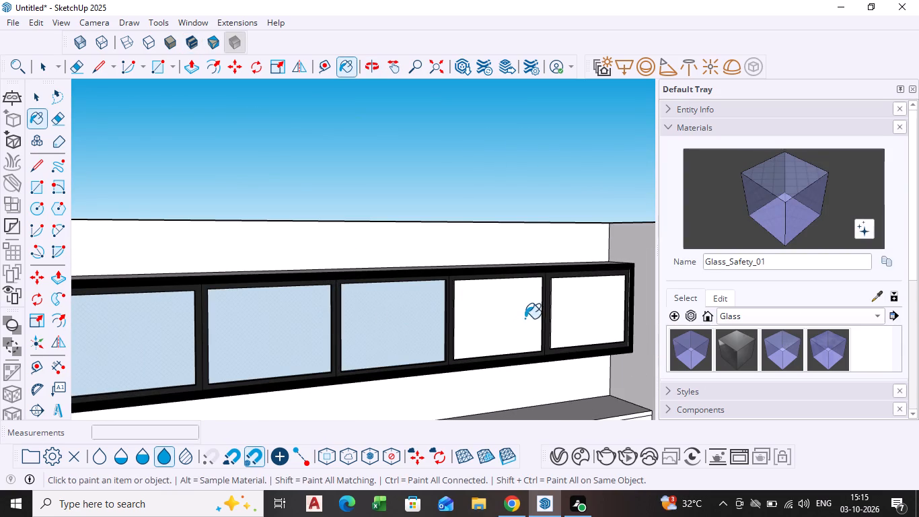
click(511, 318)
click(585, 312)
scroll(403, 322, down, 13)
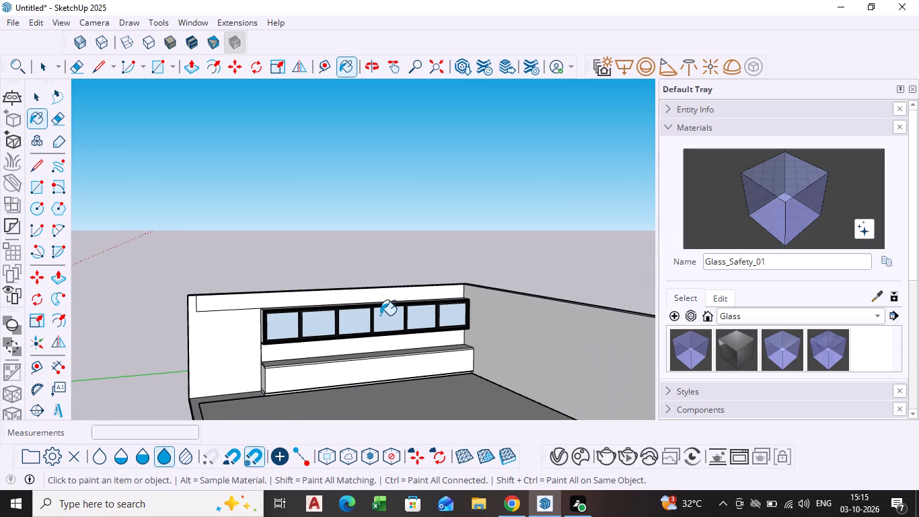
key(space)
Examine the six glazed door panels on the upper cabinet from near and far.
scroll(409, 380, down, 1)
middle_drag(409, 380, 409, 376)
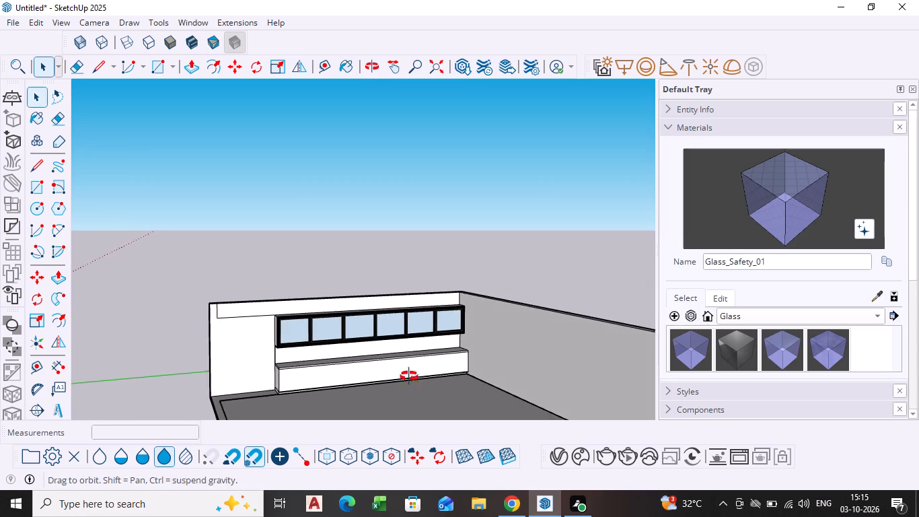
middle_drag(409, 376, 418, 362)
scroll(342, 333, up, 8)
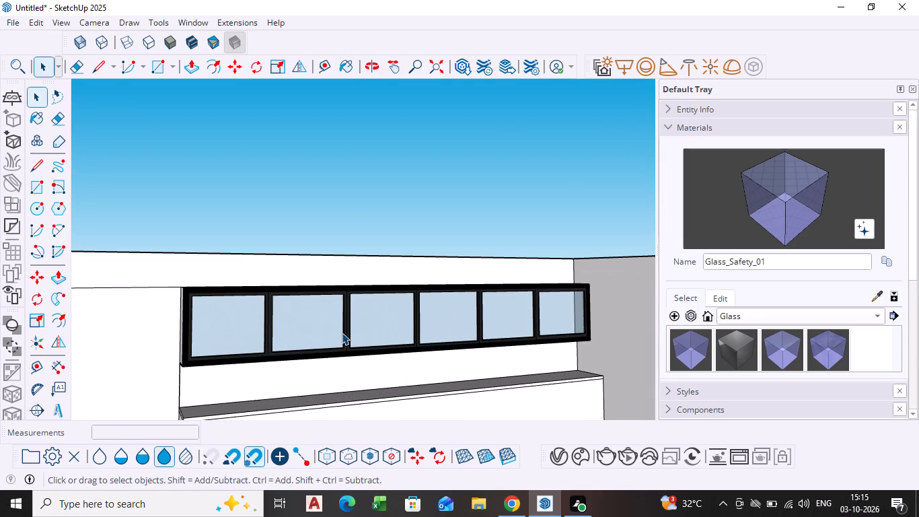
scroll(349, 333, down, 7)
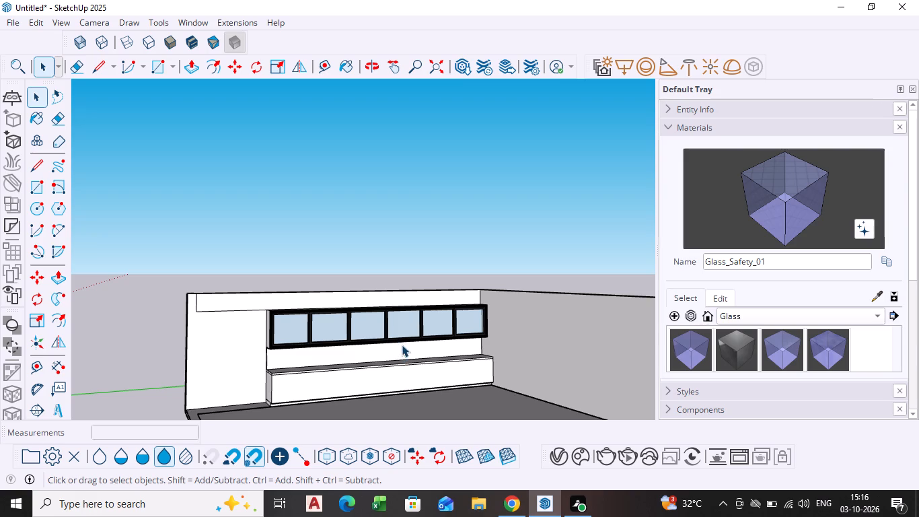
scroll(372, 356, up, 6)
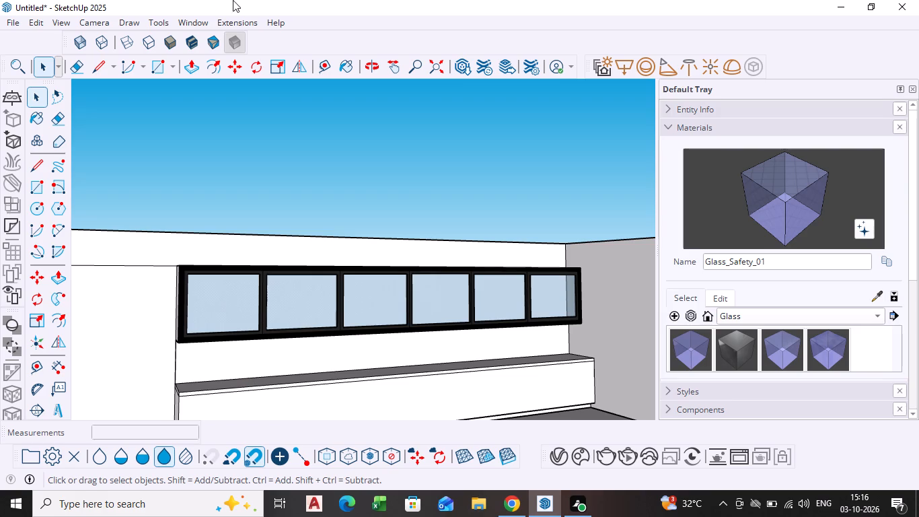
scroll(323, 196, down, 1)
scroll(354, 267, down, 5)
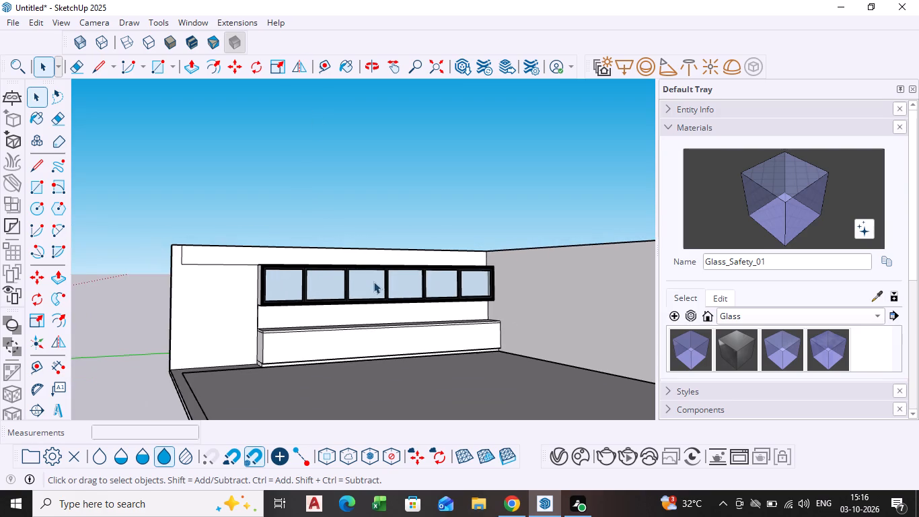
scroll(373, 281, down, 1)
Delete the glass face in the centre of the sixth door panel.
middle_drag(373, 282, 274, 285)
scroll(382, 279, up, 10)
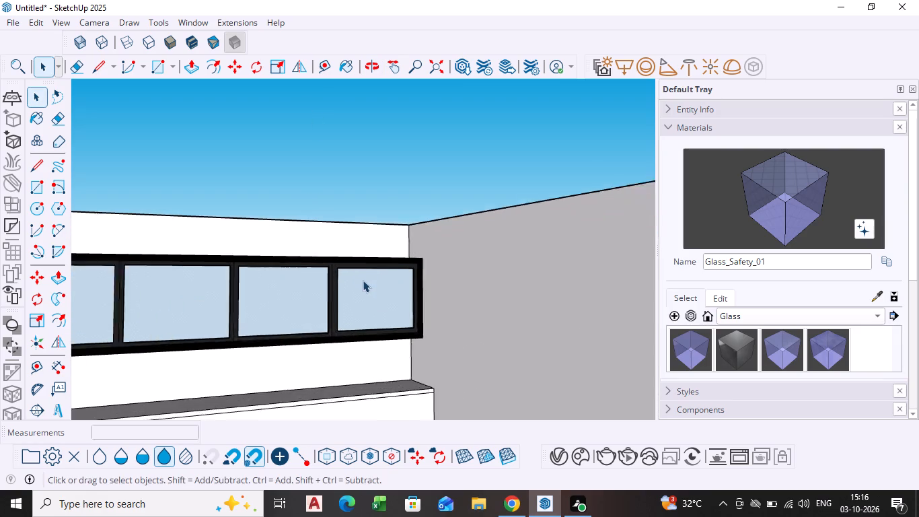
scroll(363, 280, up, 2)
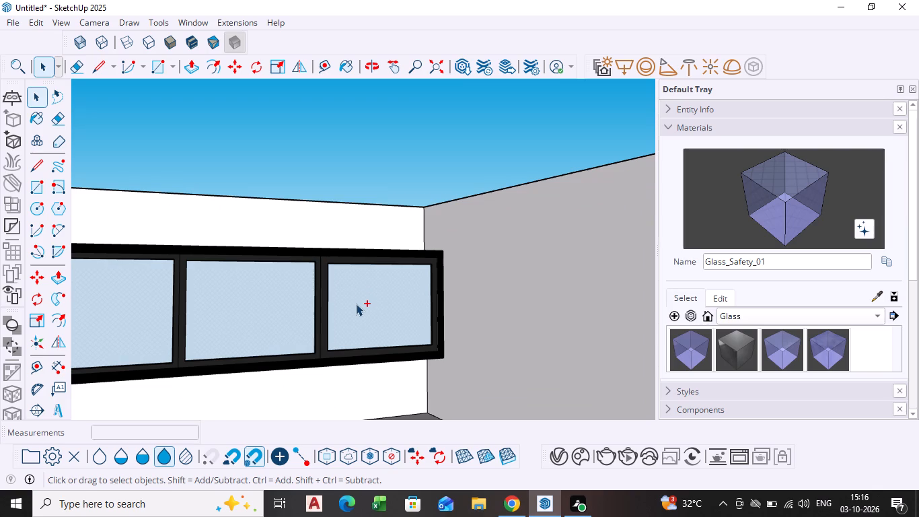
click(363, 310)
middle_drag(383, 314, 375, 345)
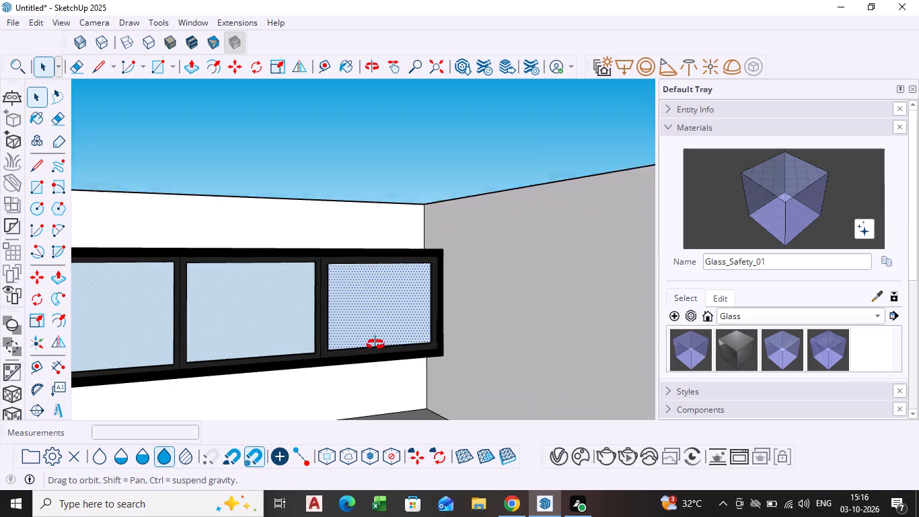
middle_drag(375, 345, 351, 395)
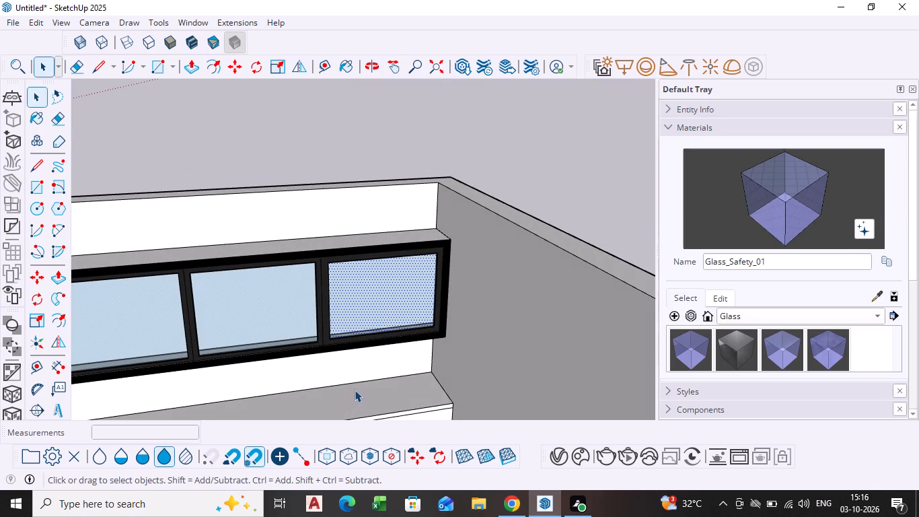
key(Delete)
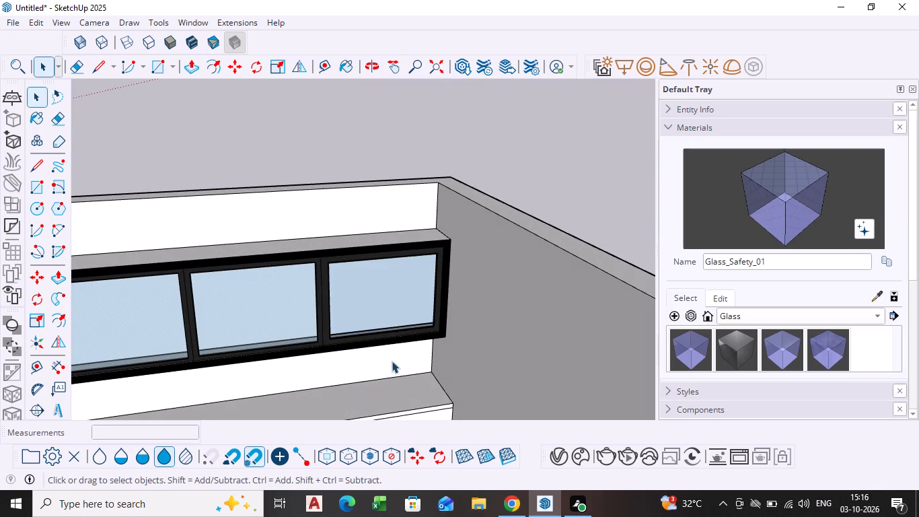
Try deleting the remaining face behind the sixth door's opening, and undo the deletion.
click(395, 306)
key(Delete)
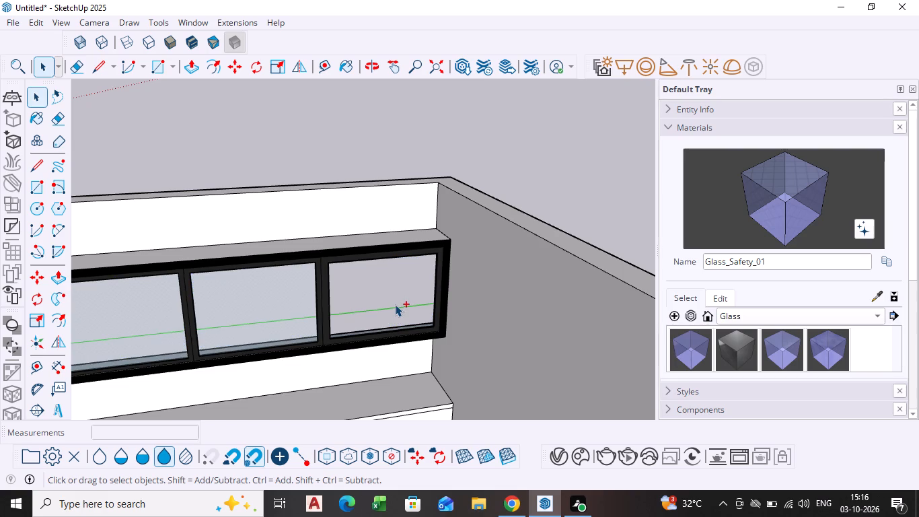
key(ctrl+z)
Draw lines from the fifth–sixth door joint up the frame, about 2 9/16", and across the cabinet top to the wall, about 1' 3 5/16".
middle_drag(385, 302, 344, 311)
middle_drag(372, 226, 376, 293)
scroll(379, 279, up, 7)
key(l)
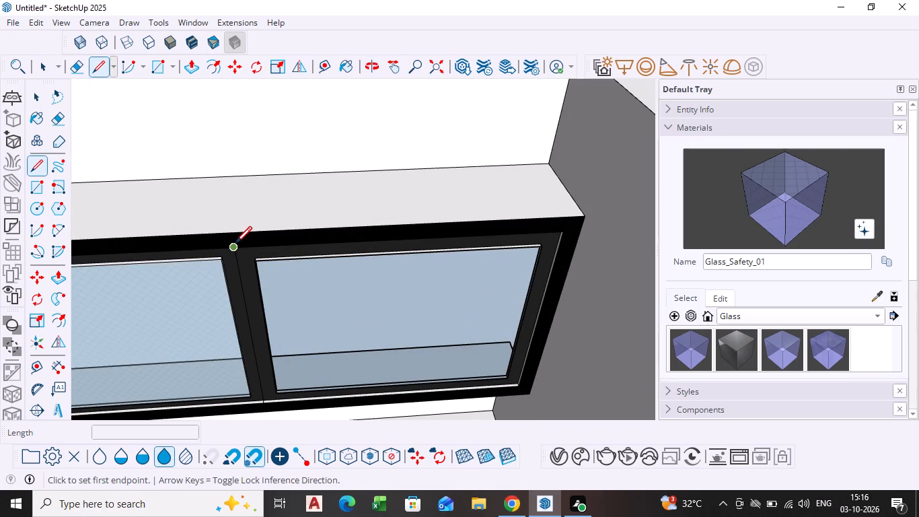
click(235, 246)
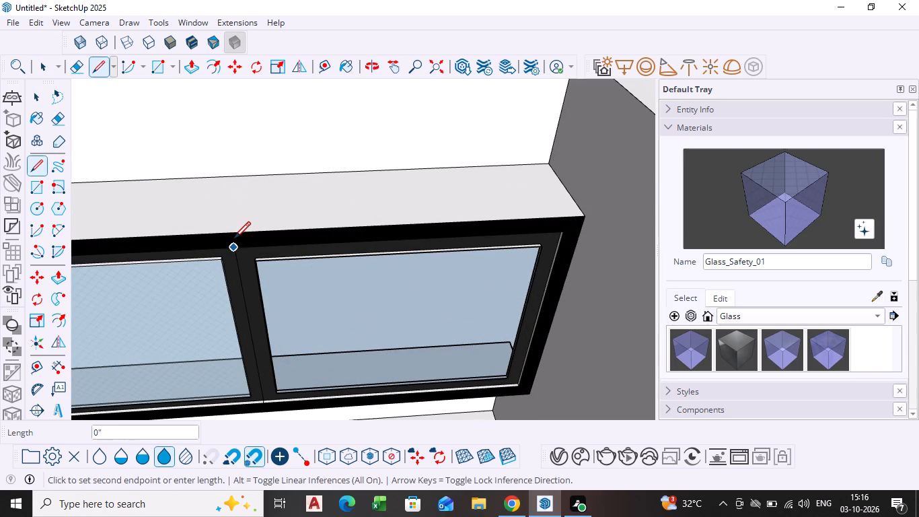
click(233, 235)
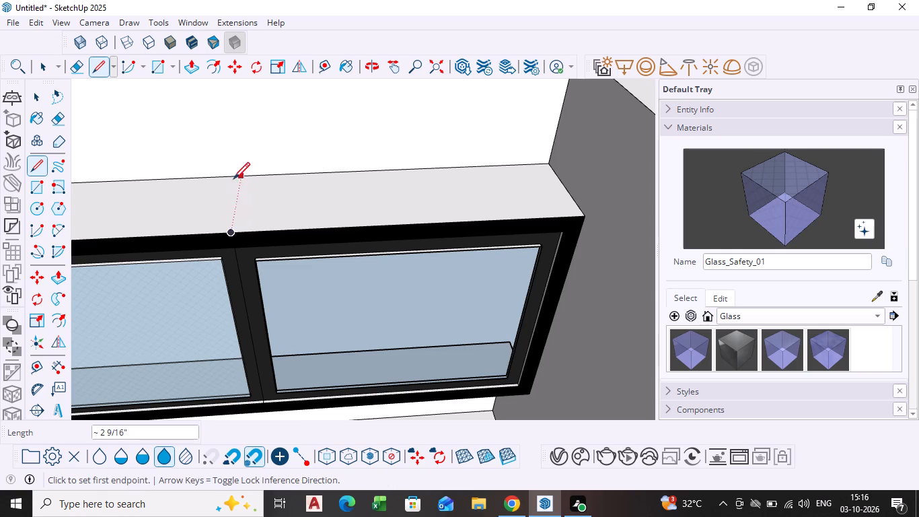
click(231, 232)
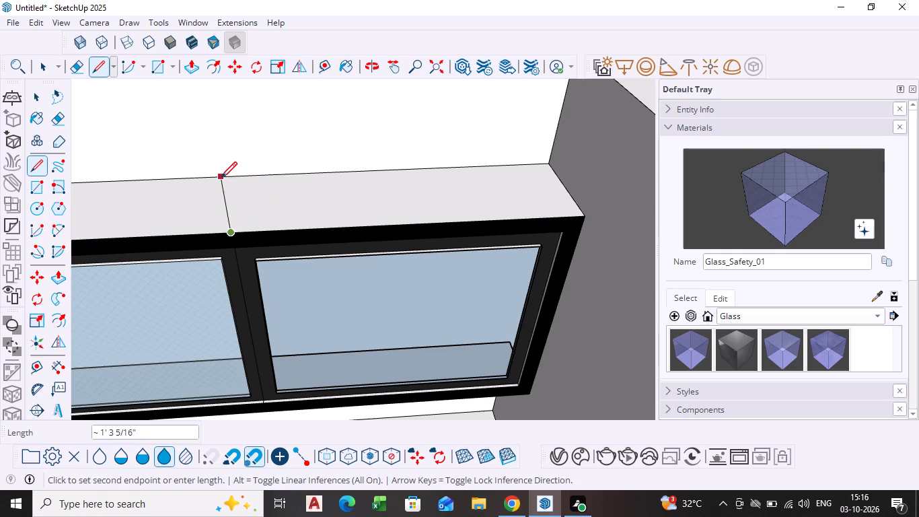
click(221, 180)
Delete the cabinet's top front edge segment above the sixth door.
key(space)
click(326, 230)
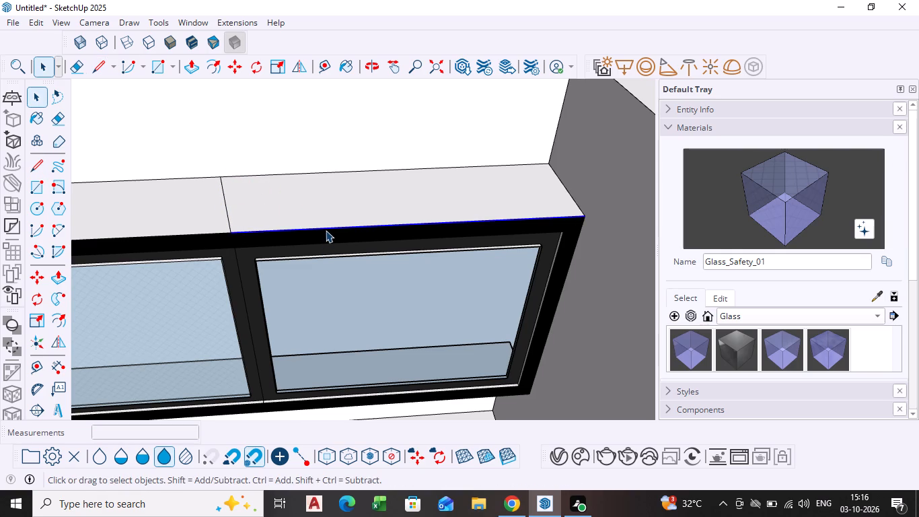
key(Delete)
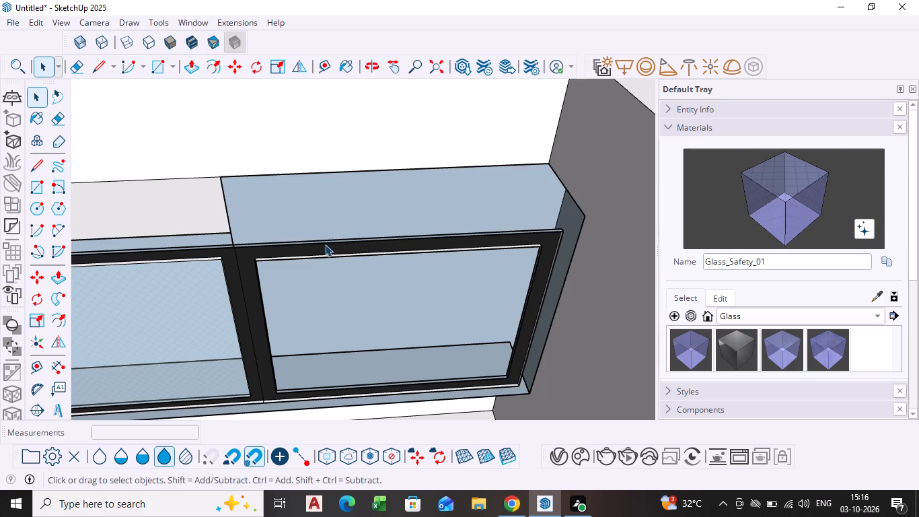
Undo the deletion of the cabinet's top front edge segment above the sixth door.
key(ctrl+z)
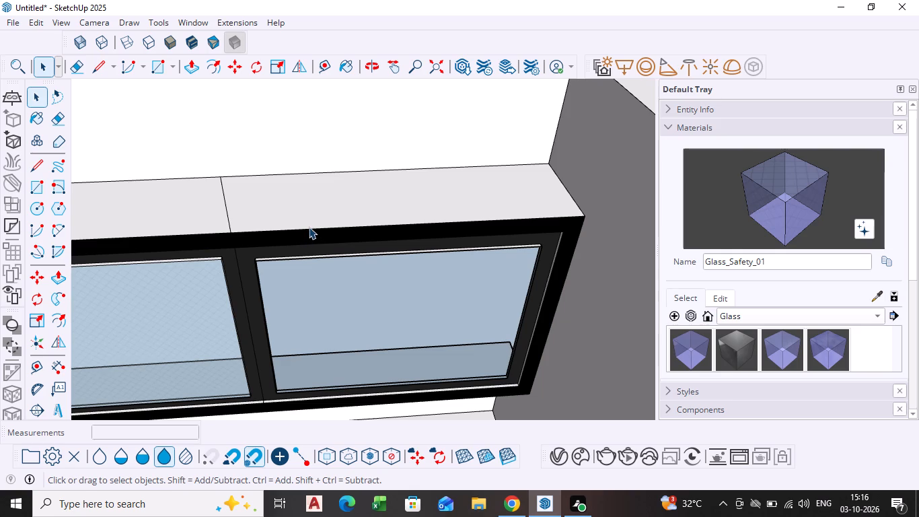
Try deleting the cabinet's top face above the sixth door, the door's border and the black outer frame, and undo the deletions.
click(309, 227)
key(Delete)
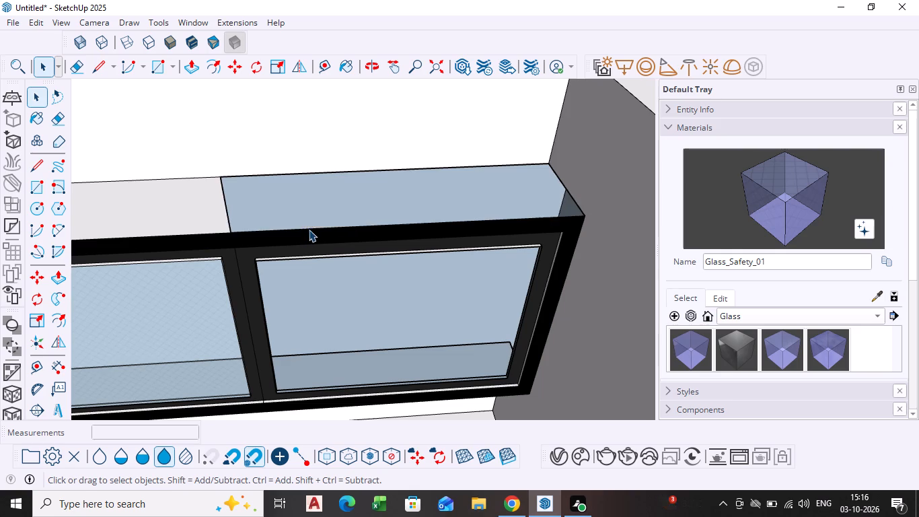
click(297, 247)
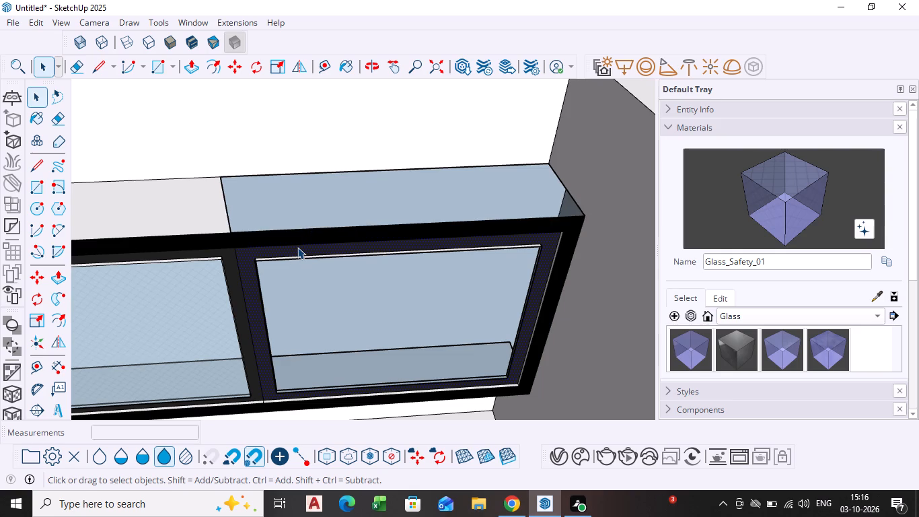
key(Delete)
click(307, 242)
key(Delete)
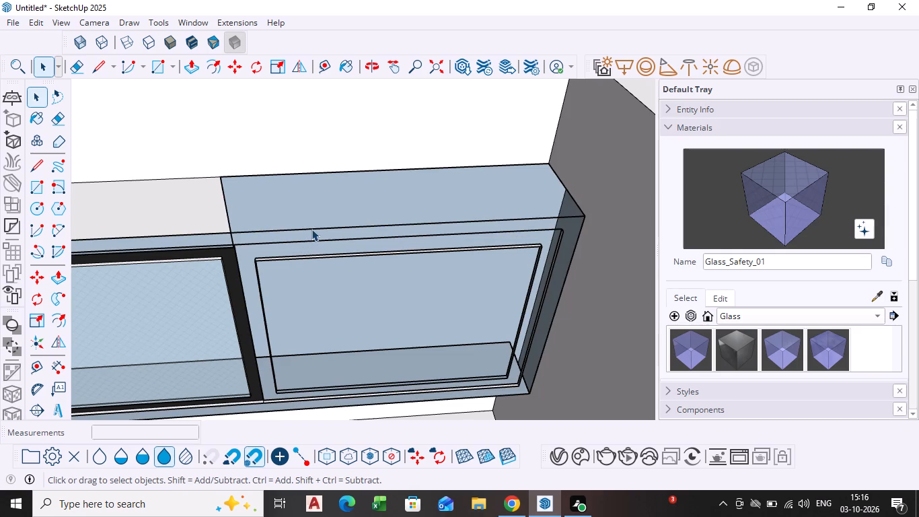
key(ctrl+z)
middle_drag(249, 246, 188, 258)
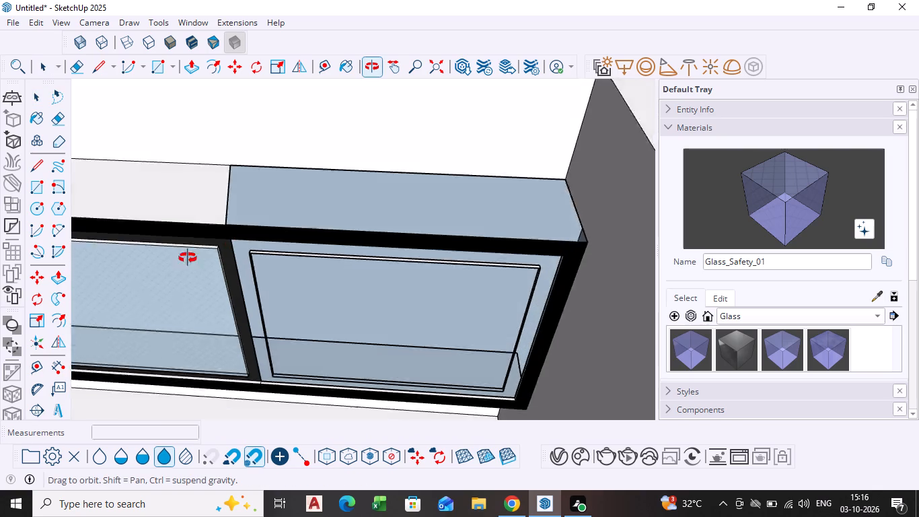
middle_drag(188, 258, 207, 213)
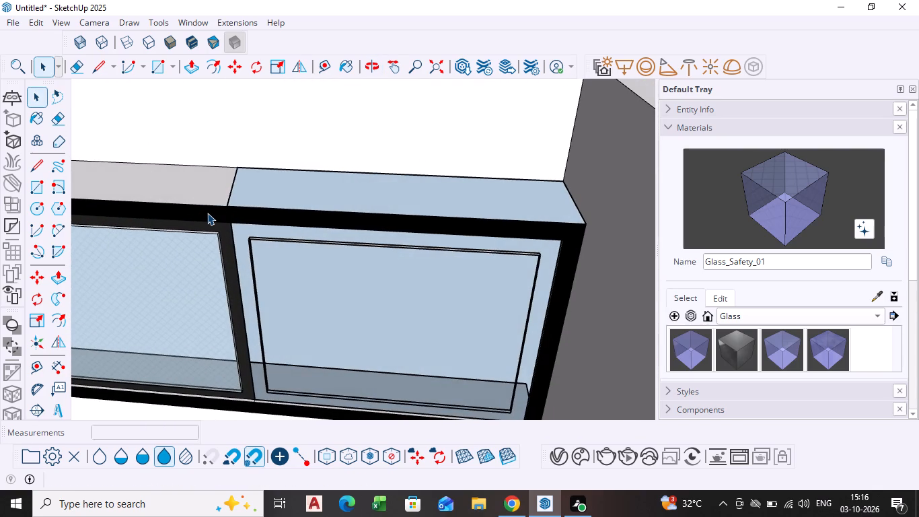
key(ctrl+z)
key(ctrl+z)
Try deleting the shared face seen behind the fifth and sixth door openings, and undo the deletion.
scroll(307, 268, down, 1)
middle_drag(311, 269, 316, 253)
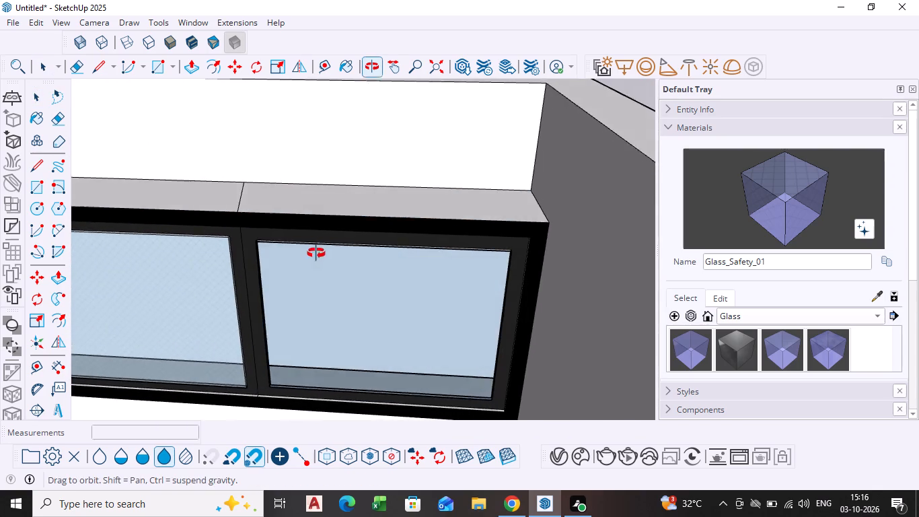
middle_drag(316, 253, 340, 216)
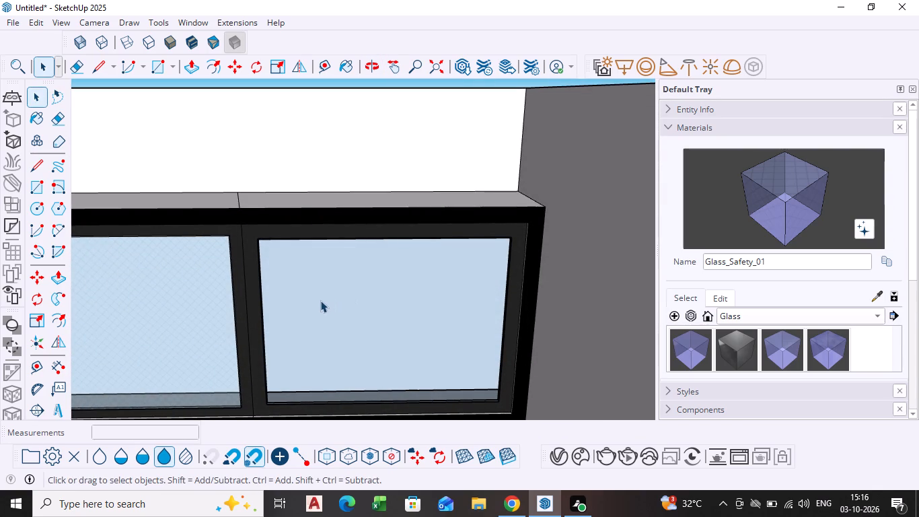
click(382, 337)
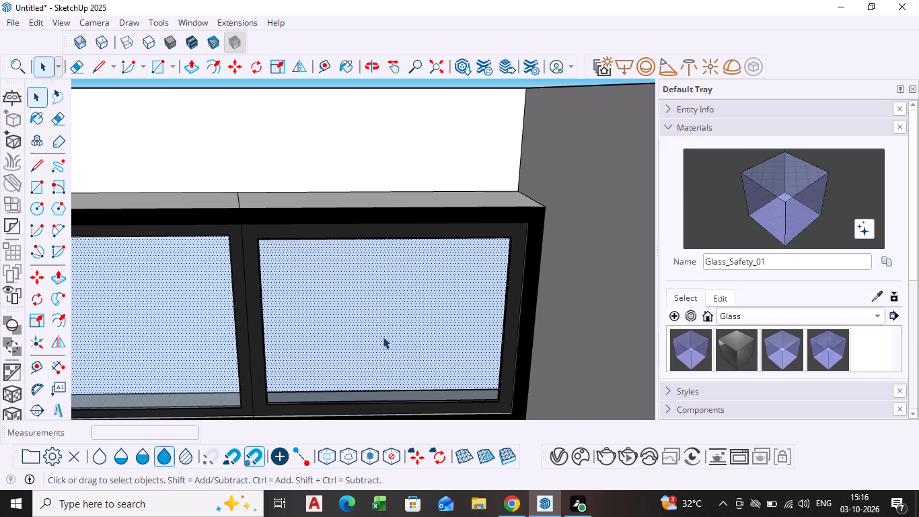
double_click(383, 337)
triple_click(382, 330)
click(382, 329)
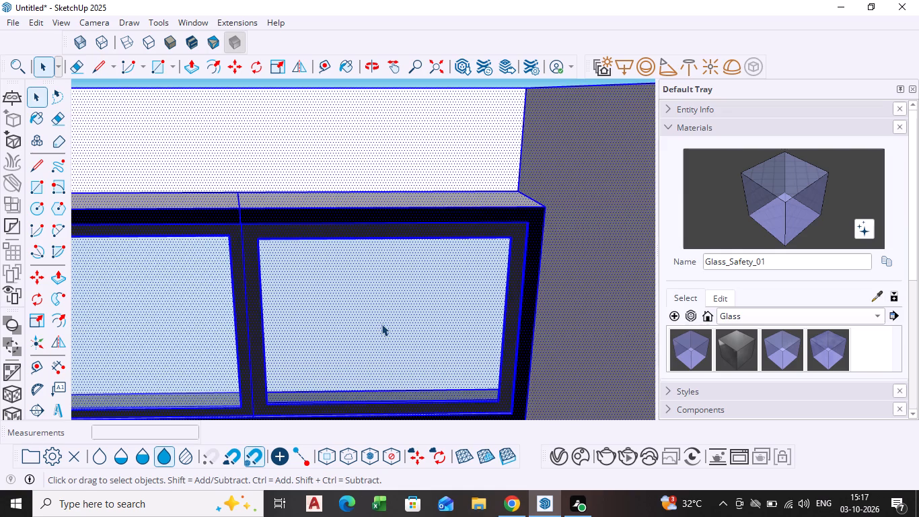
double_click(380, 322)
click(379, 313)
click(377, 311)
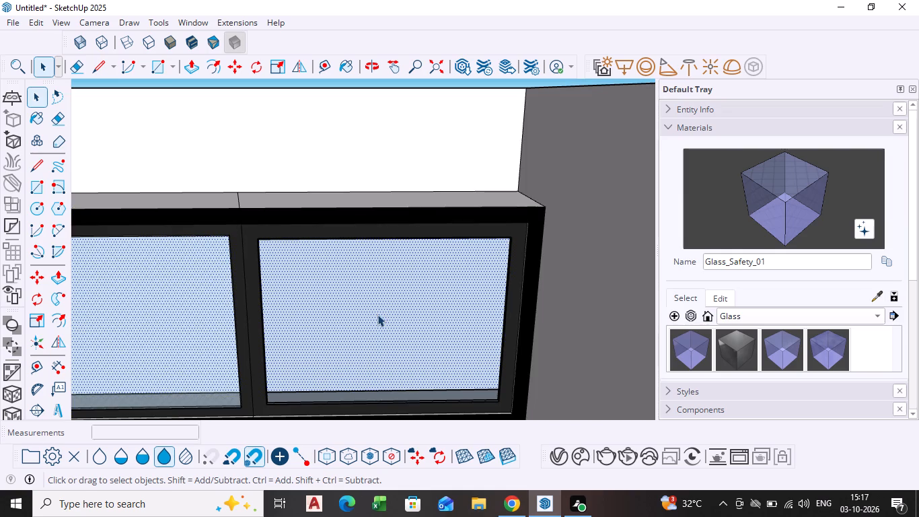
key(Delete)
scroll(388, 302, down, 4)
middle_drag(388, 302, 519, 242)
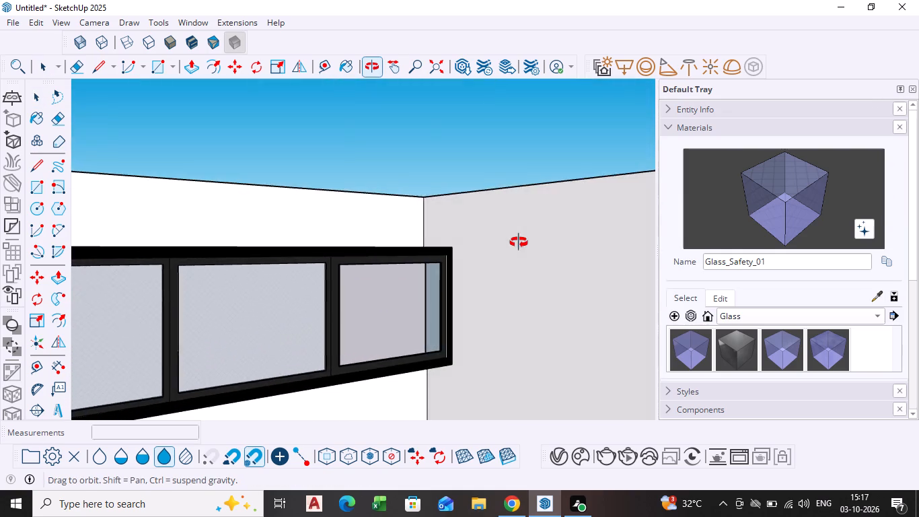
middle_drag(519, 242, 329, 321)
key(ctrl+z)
Undo the edits back to the unpainted upper cabinet, before its black and glass materials, keeping the inner border outlines on the doors.
scroll(337, 314, down, 1)
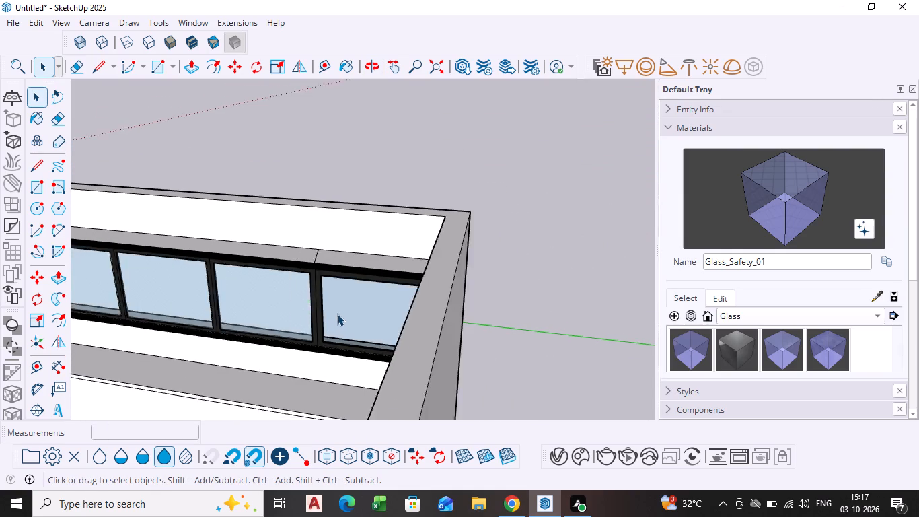
scroll(337, 314, down, 5)
middle_drag(342, 318, 425, 293)
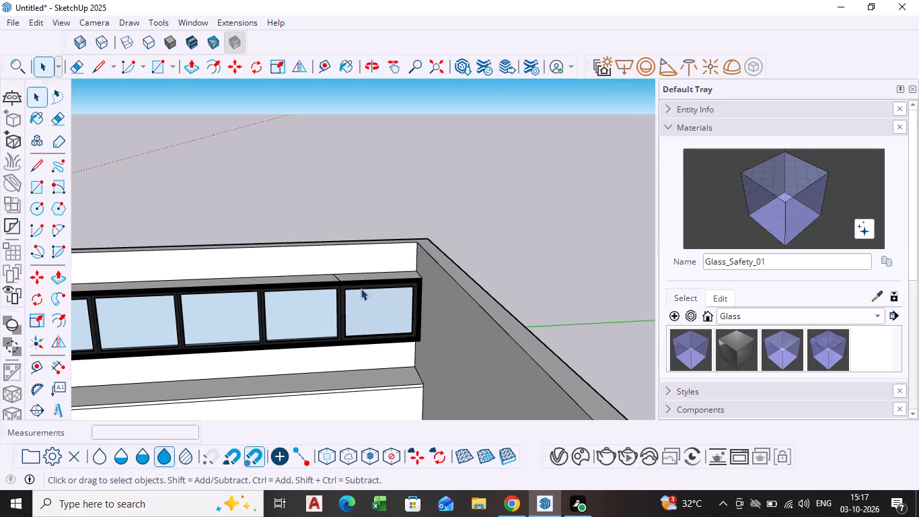
scroll(361, 288, down, 4)
shift+middle_drag(357, 285, 477, 233)
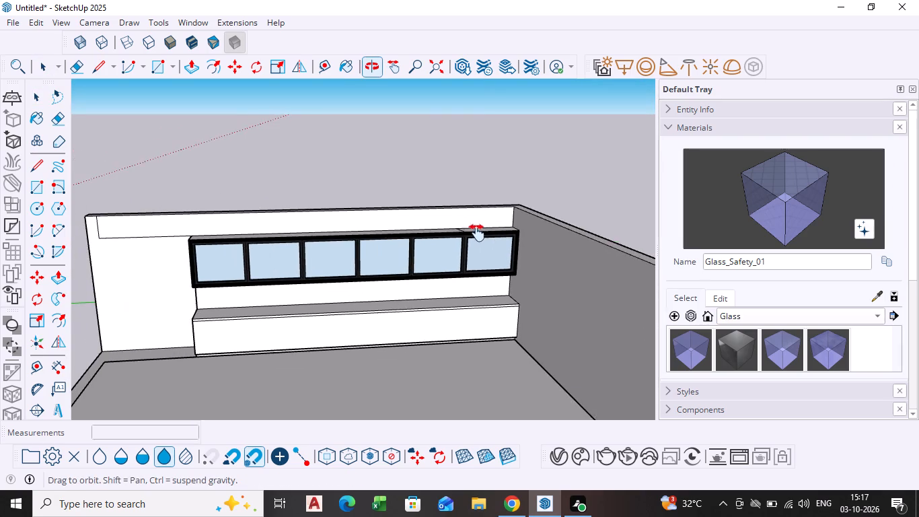
shift+middle_drag(477, 233, 478, 233)
scroll(501, 248, up, 9)
scroll(497, 249, down, 4)
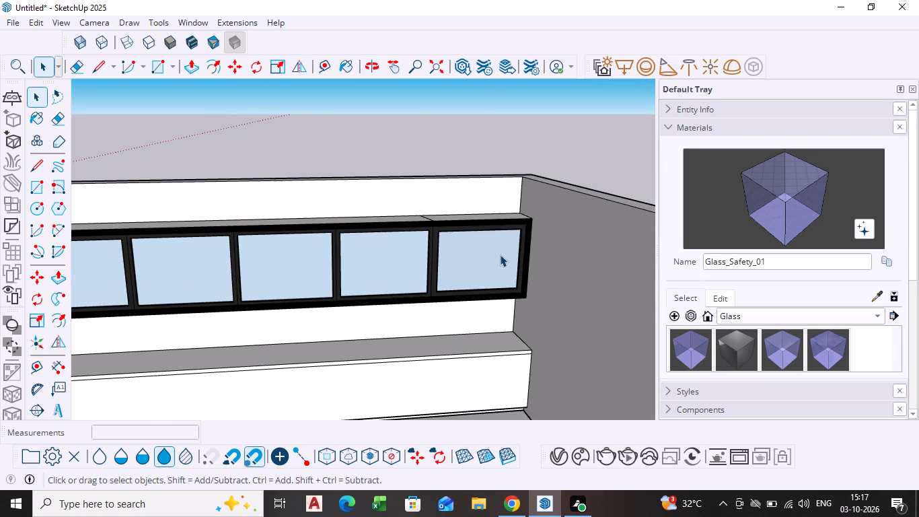
key(ctrl+z)
key(ctrl+z)
key(ctrl+z)
key(ctrl+z)
key(ctrl+z)
key(ctrl+z)
key(ctrl+z)
key(ctrl+z)
key(ctrl+z)
key(ctrl+z)
key(ctrl+z)
key(ctrl+z)
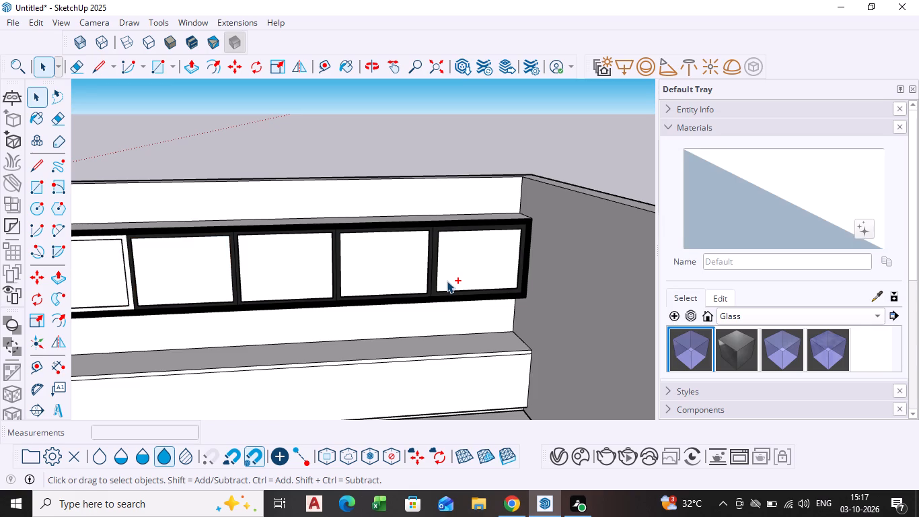
key(ctrl+z)
key(ctrl+z)
key(ctrl+z)
key(ctrl+z)
key(ctrl+z)
key(ctrl+z)
key(ctrl+z)
key(ctrl+z)
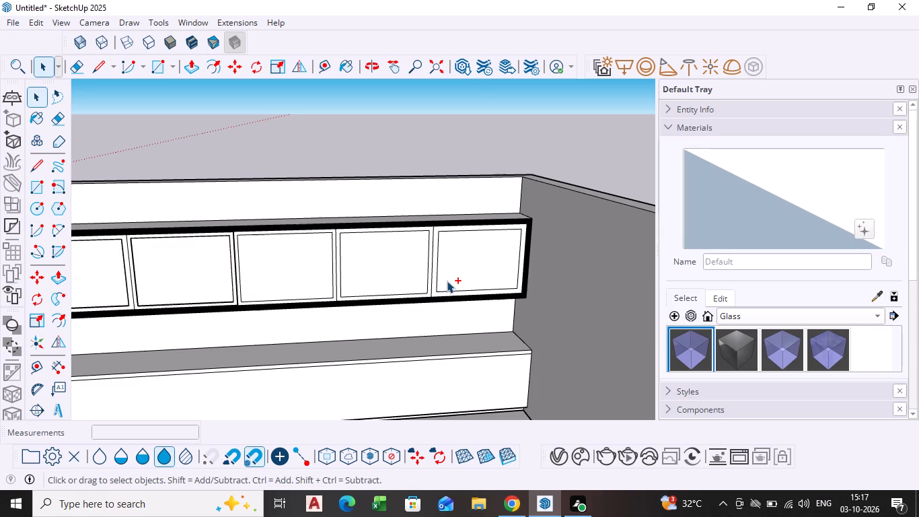
key(ctrl+z)
key(ctrl+z)
key(ctrl+z)
key(ctrl+z)
key(ctrl+z)
key(ctrl+z)
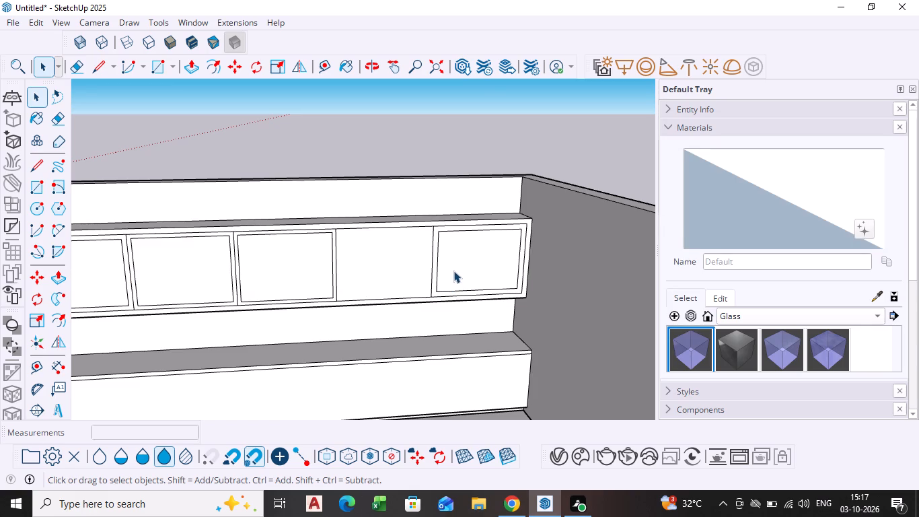
key(ctrl+y)
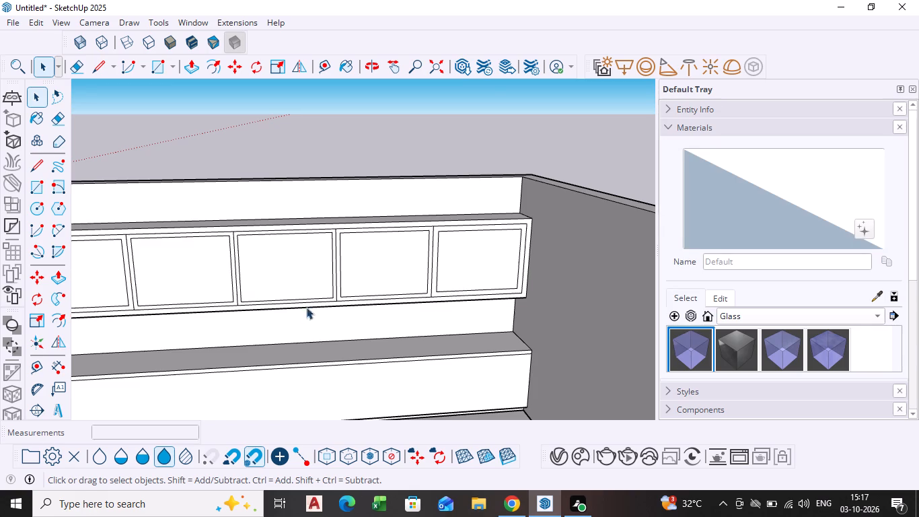
Draw lines from the fifth–sixth door joint up the frame, about 2 9/16", and across the cabinet top to the wall, about 1' 3".
scroll(412, 281, up, 4)
middle_drag(435, 275, 439, 347)
scroll(462, 116, up, 6)
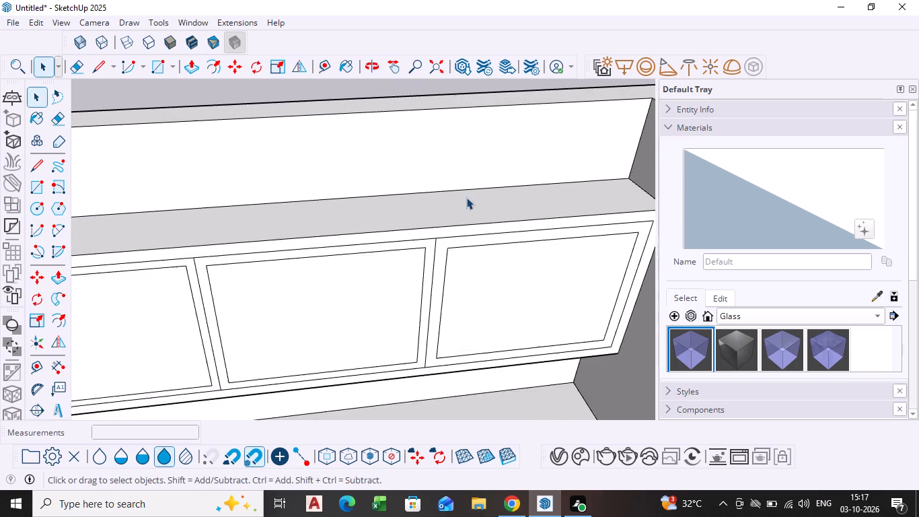
scroll(466, 197, up, 2)
key(l)
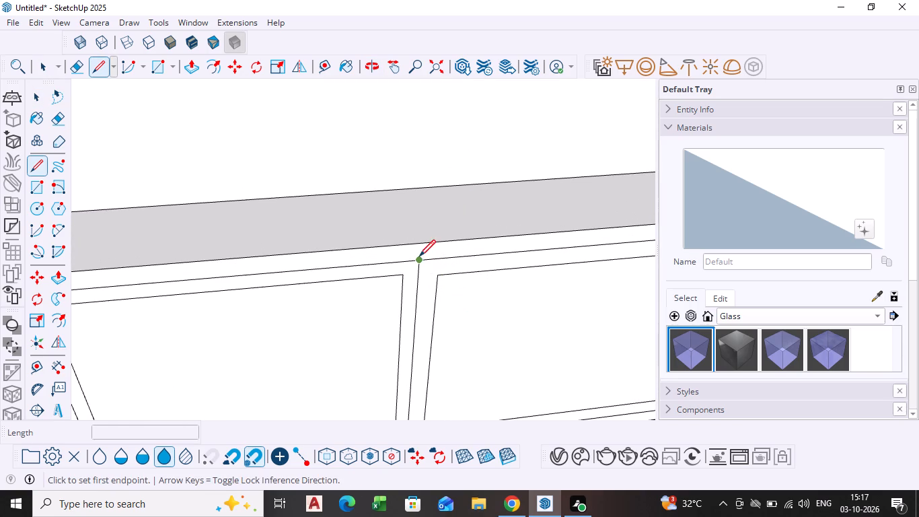
click(420, 261)
click(421, 242)
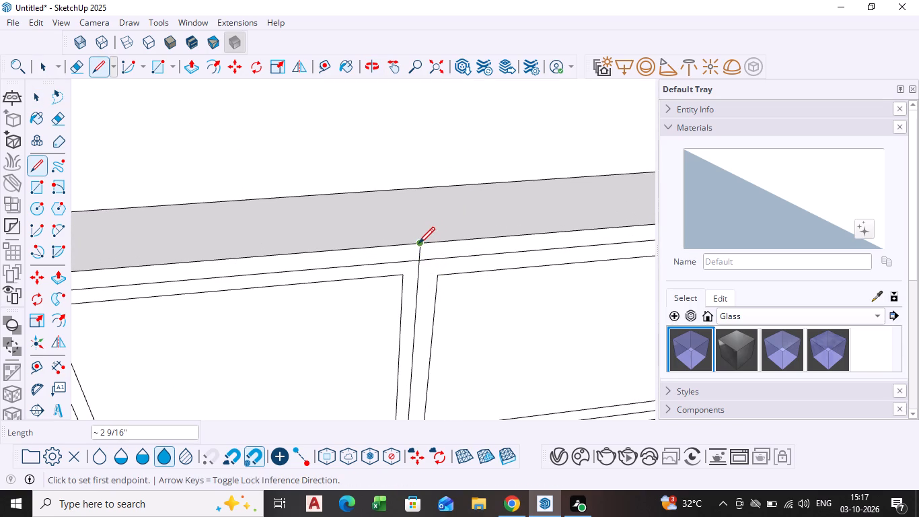
click(418, 245)
click(403, 188)
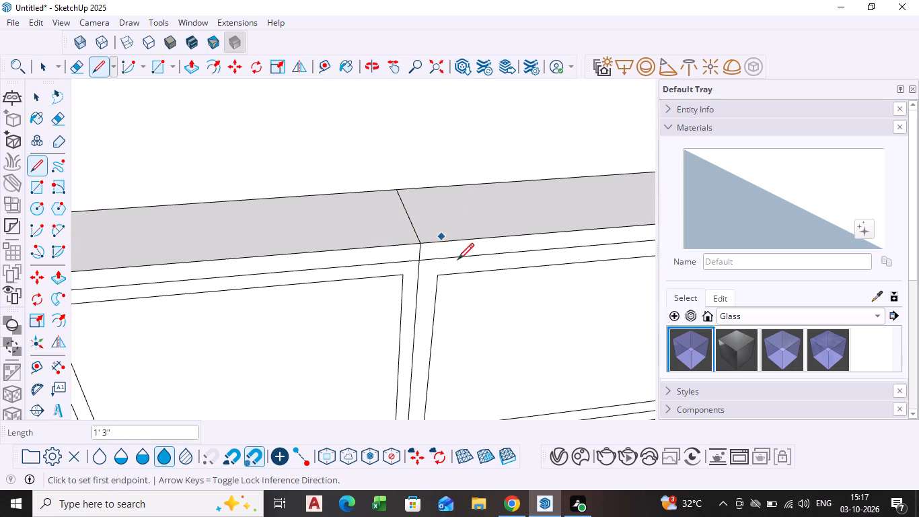
Draw lines from the joint's lower end down the frame and across the cabinet's underside to the wall, about 1' 1 1/4".
middle_drag(452, 313, 415, 235)
scroll(433, 333, down, 6)
shift+middle_drag(433, 353, 408, 217)
scroll(409, 321, down, 1)
middle_drag(410, 312, 432, 190)
scroll(406, 299, up, 4)
click(395, 299)
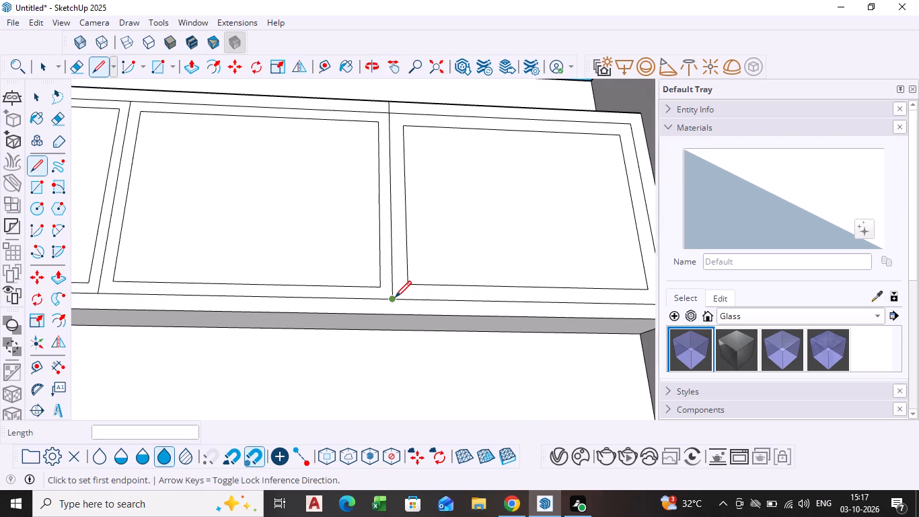
click(393, 312)
middle_drag(388, 350, 408, 235)
middle_drag(408, 261, 408, 287)
scroll(408, 271, down, 1)
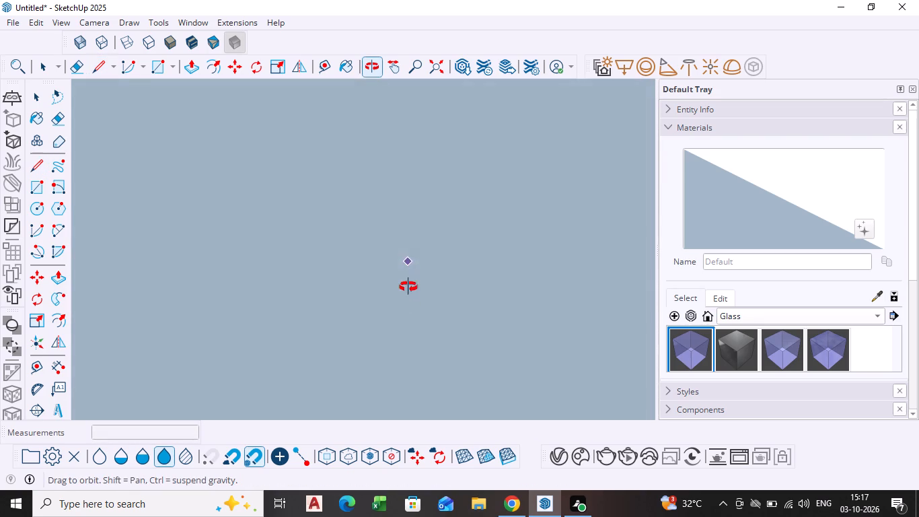
middle_drag(408, 287, 407, 351)
click(437, 67)
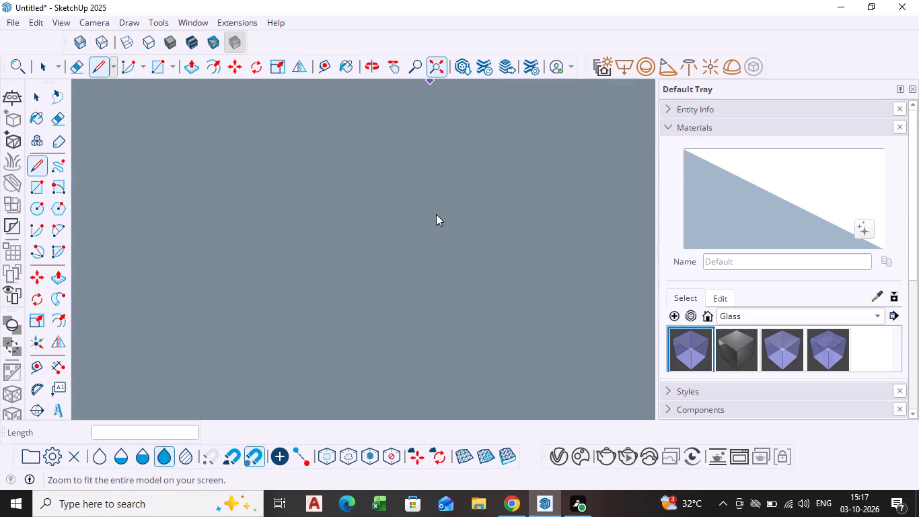
scroll(436, 217, down, 1)
middle_drag(464, 299, 484, 425)
scroll(477, 269, up, 5)
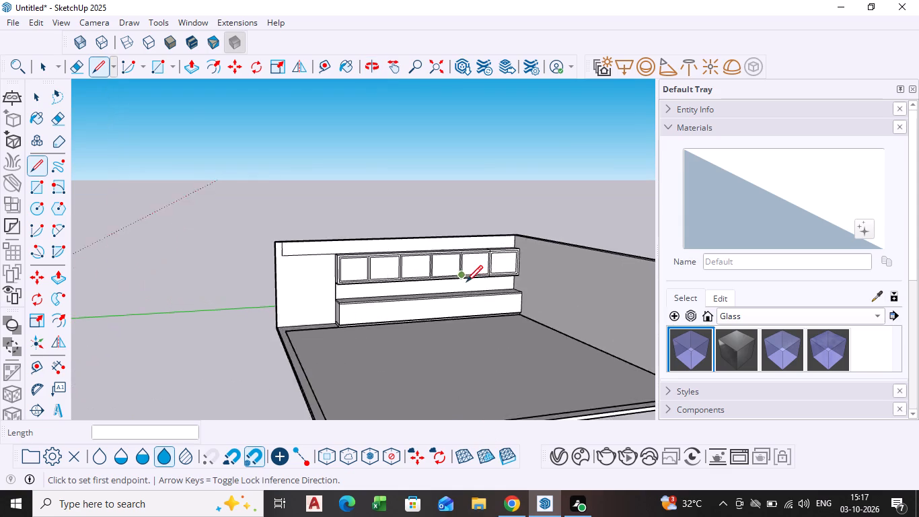
scroll(466, 283, up, 13)
middle_drag(540, 287, 414, 280)
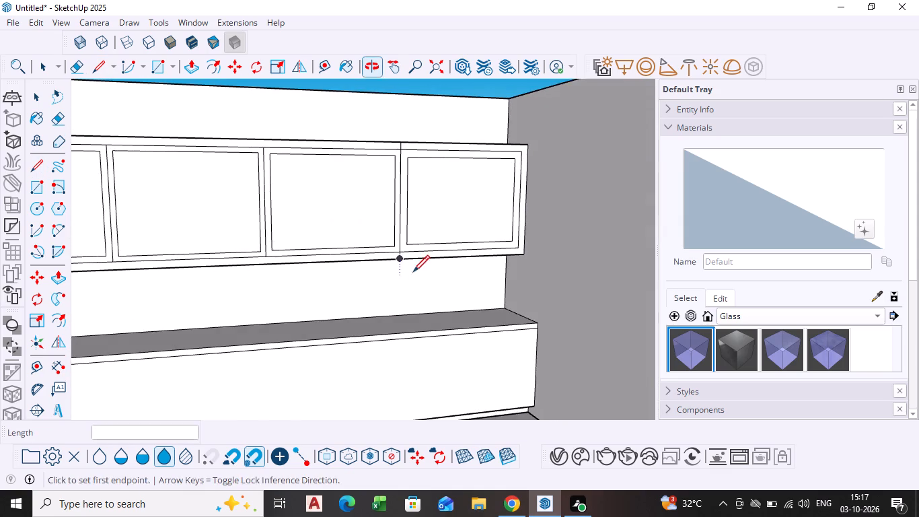
middle_drag(412, 242, 420, 174)
scroll(410, 254, up, 9)
middle_drag(395, 258, 398, 224)
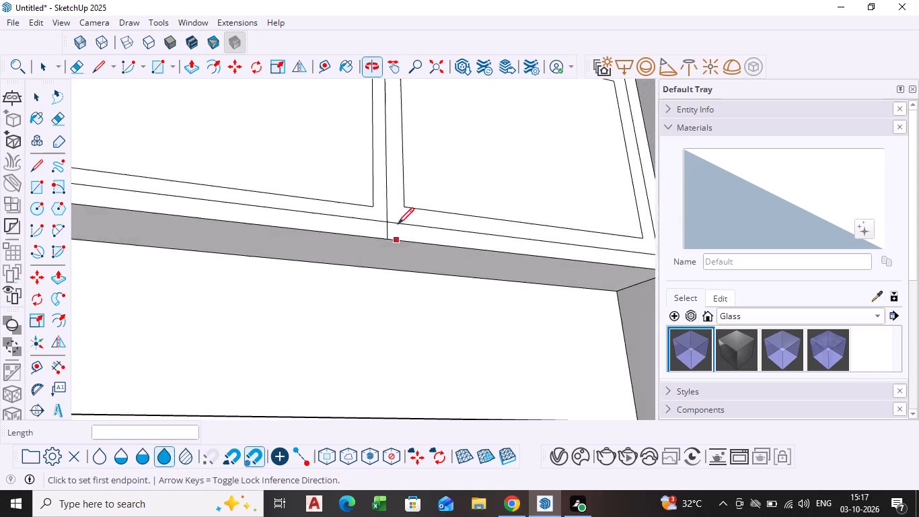
scroll(386, 255, up, 4)
click(386, 236)
click(369, 275)
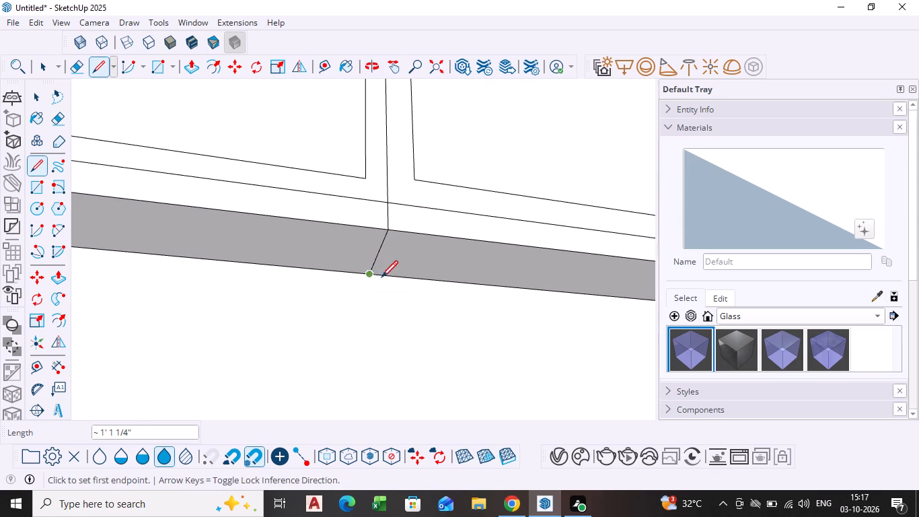
key(c)
key(space)
Delete the cabinet's underside face and the lower front frame strip beneath the sixth door.
click(460, 261)
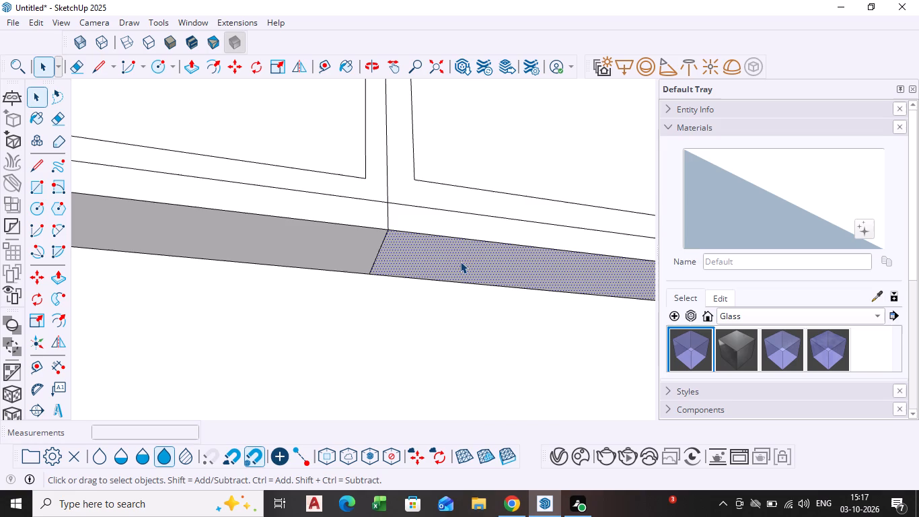
key(Delete)
click(470, 217)
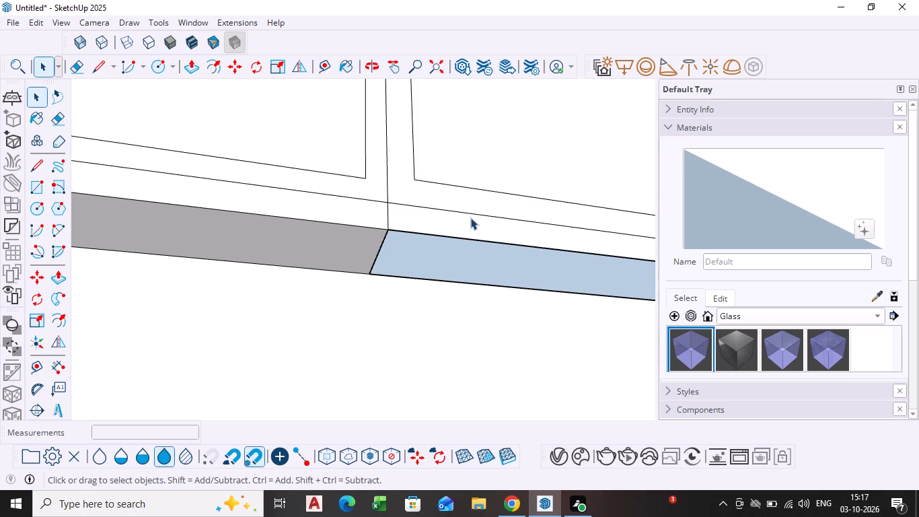
key(Delete)
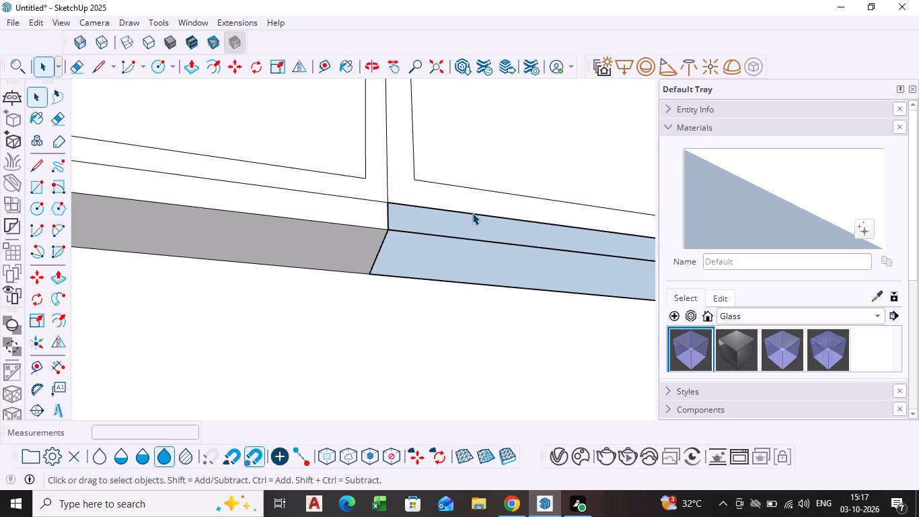
Delete the sixth door's border face, its inner panel and the bottom edge of its leftover inner outline.
click(476, 204)
key(Delete)
scroll(476, 240, down, 5)
shift+middle_drag(471, 265, 461, 285)
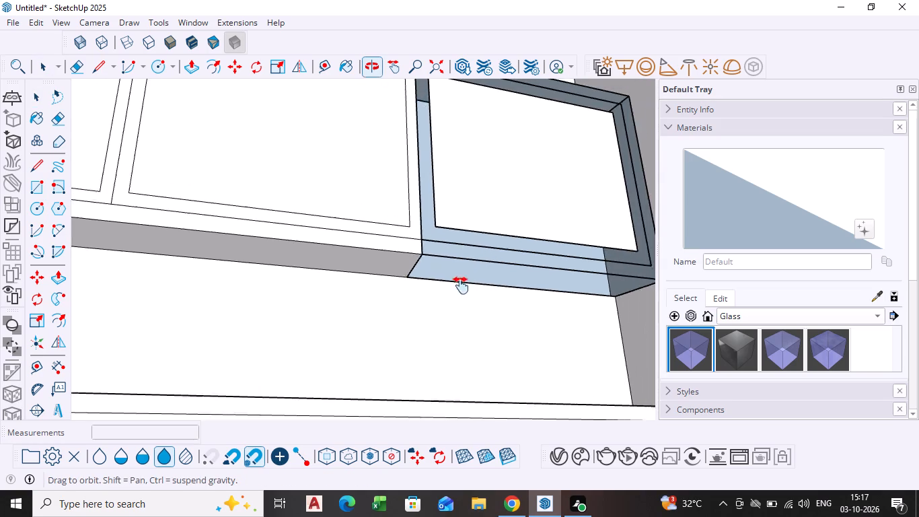
shift+middle_drag(461, 285, 371, 339)
click(418, 256)
key(Delete)
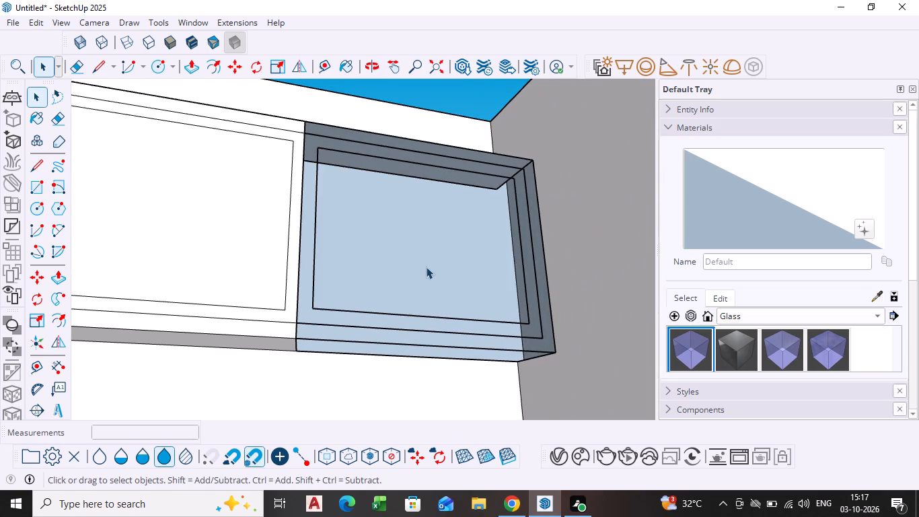
scroll(427, 269, down, 1)
middle_drag(427, 277, 361, 368)
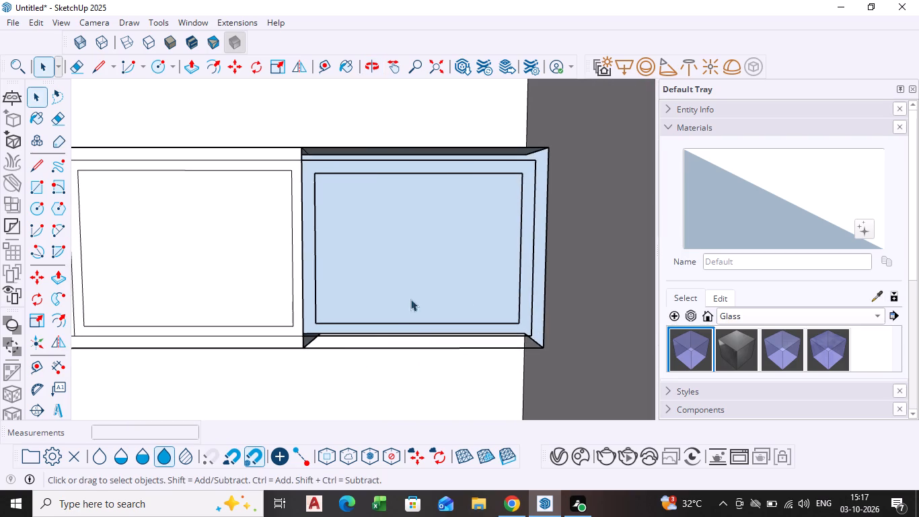
click(415, 322)
key(Delete)
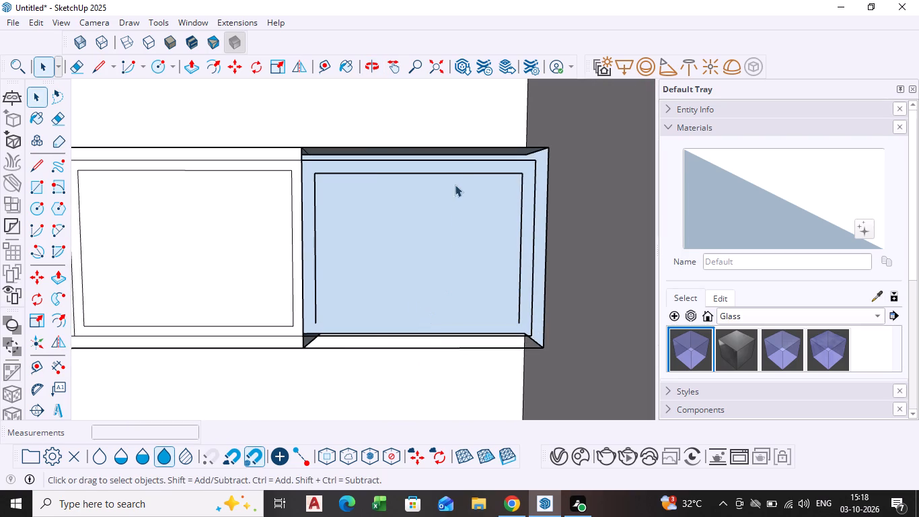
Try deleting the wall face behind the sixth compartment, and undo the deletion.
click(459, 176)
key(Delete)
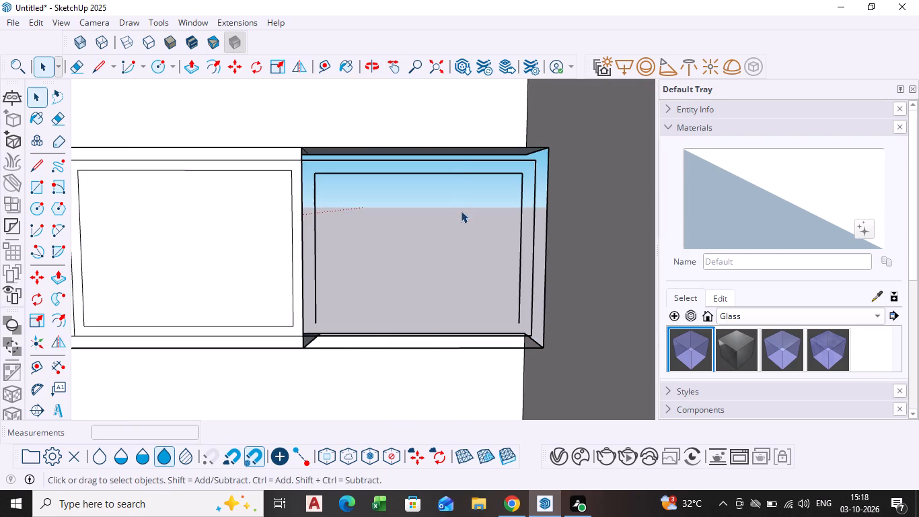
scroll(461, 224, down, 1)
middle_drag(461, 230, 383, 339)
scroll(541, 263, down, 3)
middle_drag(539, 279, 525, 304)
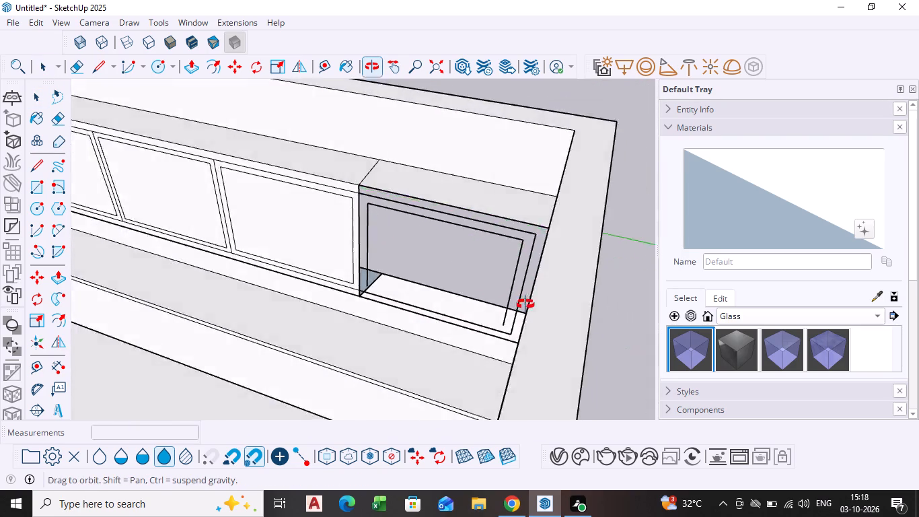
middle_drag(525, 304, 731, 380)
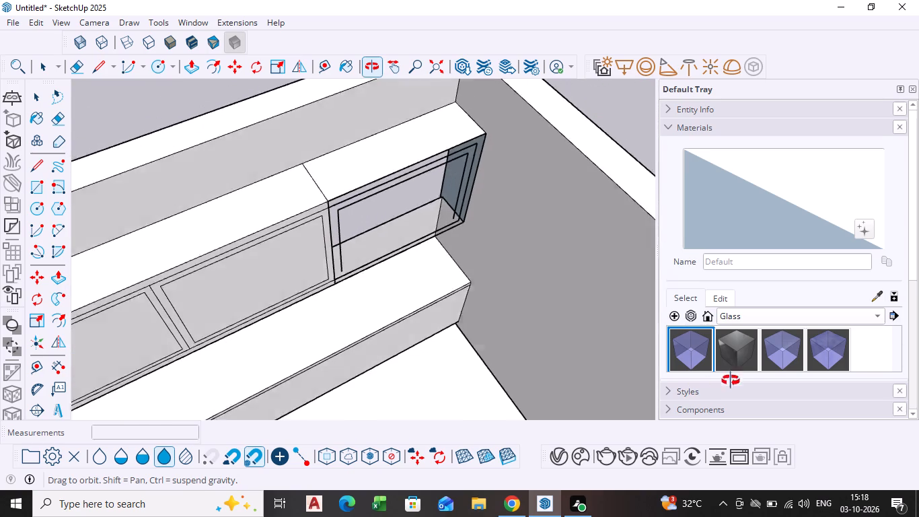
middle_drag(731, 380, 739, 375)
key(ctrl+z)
Delete the sixth compartment's two upper outline edges and its top front edge, removing the cabinet top there.
scroll(747, 372, down, 1)
middle_drag(747, 372, 525, 248)
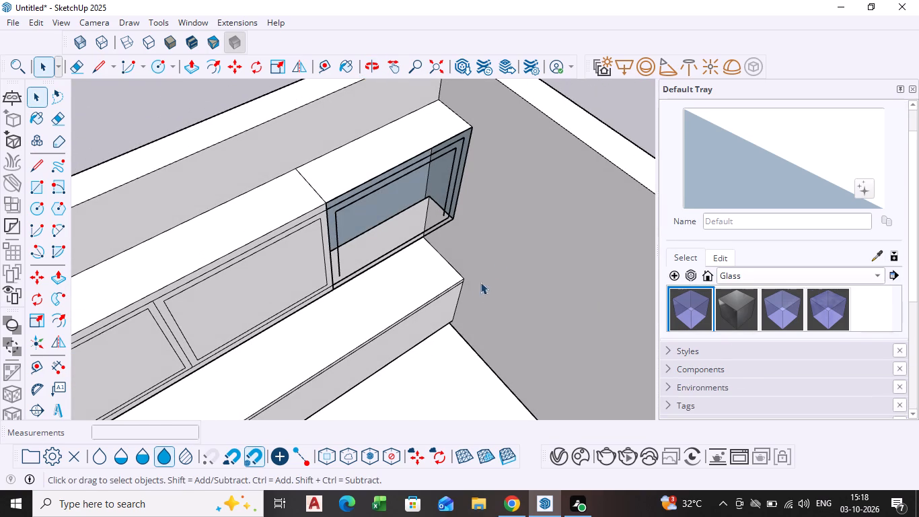
middle_drag(436, 262, 378, 196)
scroll(387, 197, up, 5)
middle_drag(376, 210, 352, 160)
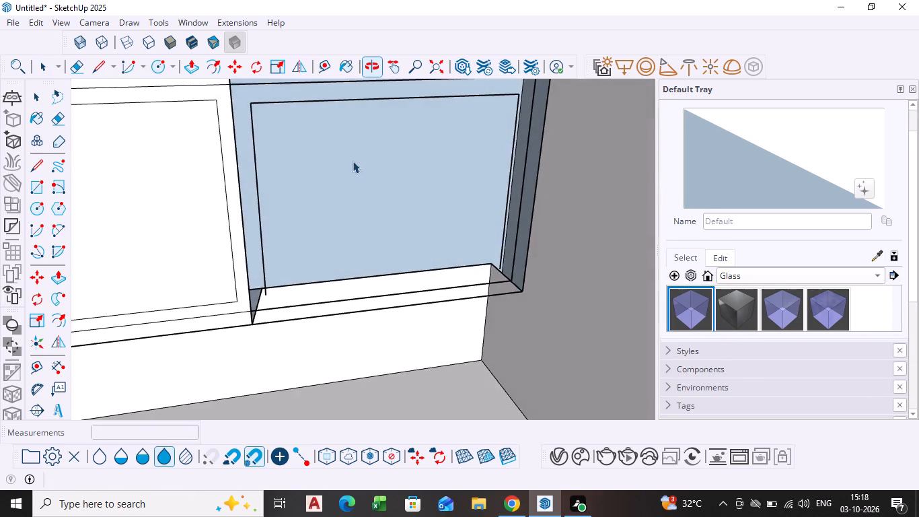
scroll(369, 178, down, 3)
shift+middle_drag(375, 194, 327, 299)
click(336, 253)
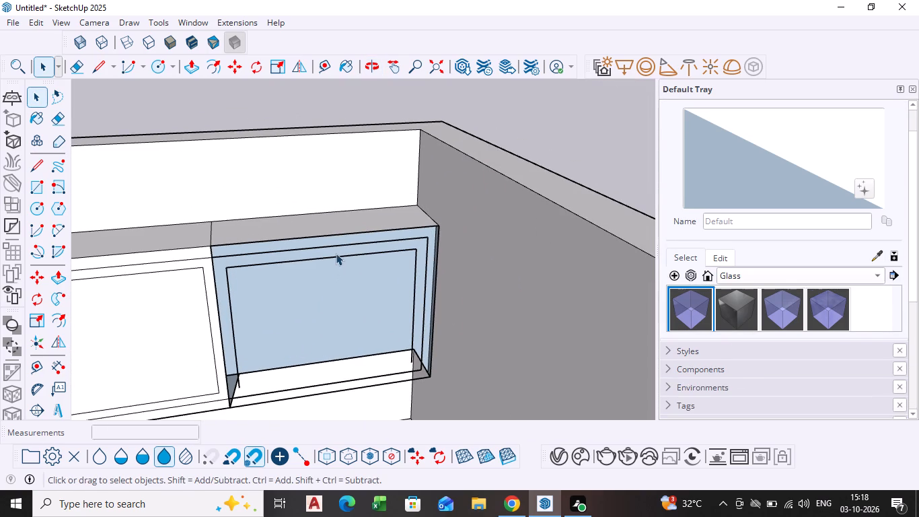
click(338, 258)
key(Delete)
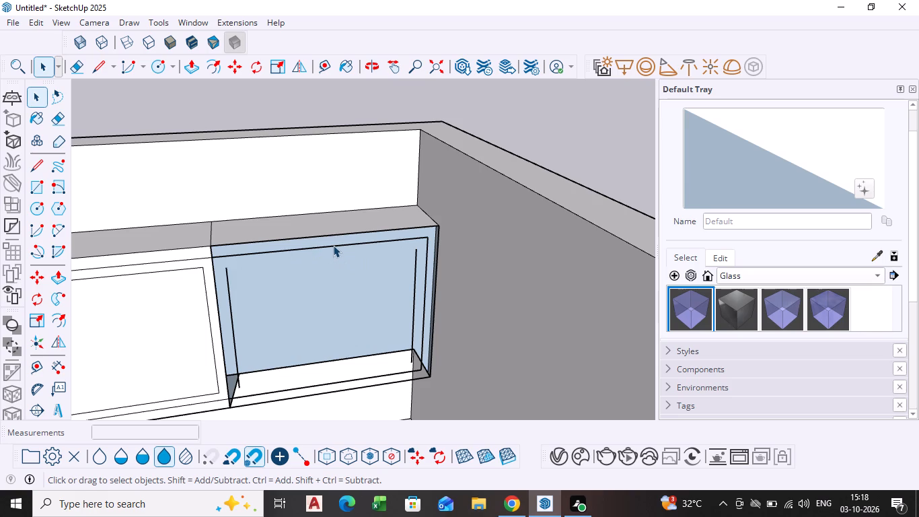
click(334, 246)
key(Delete)
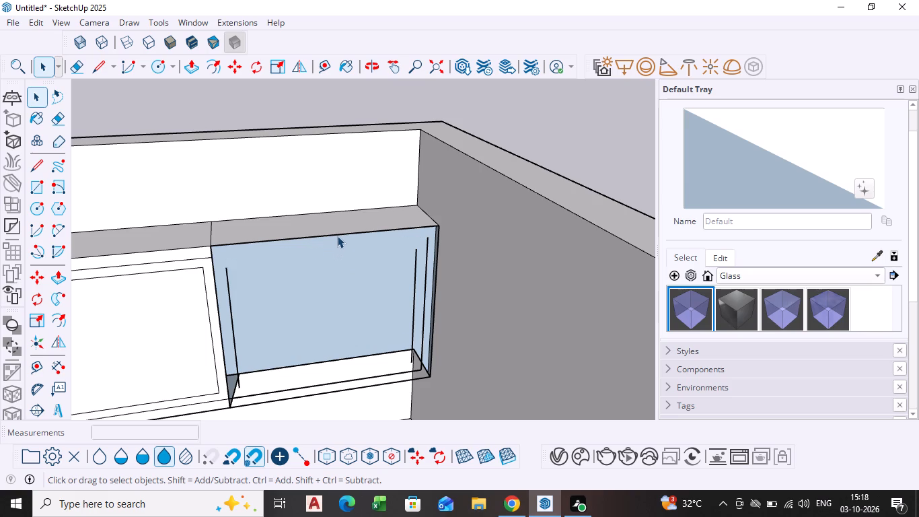
click(337, 235)
key(Delete)
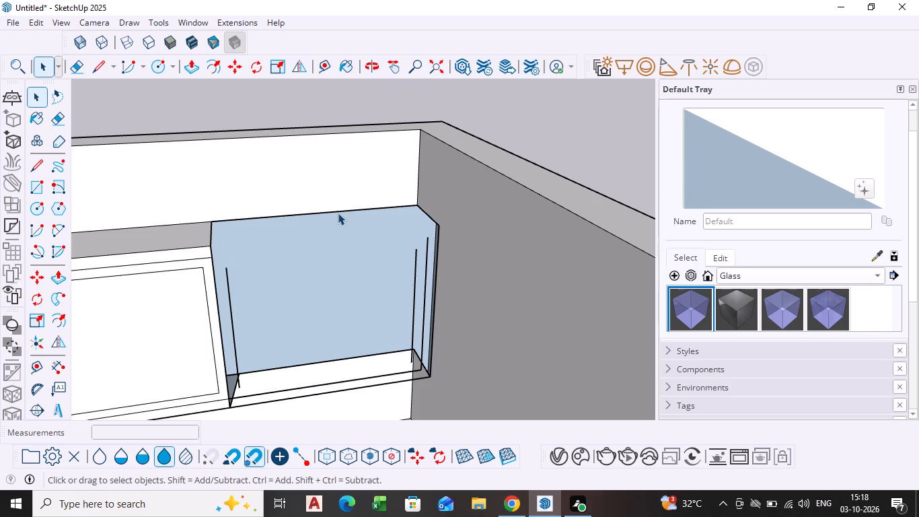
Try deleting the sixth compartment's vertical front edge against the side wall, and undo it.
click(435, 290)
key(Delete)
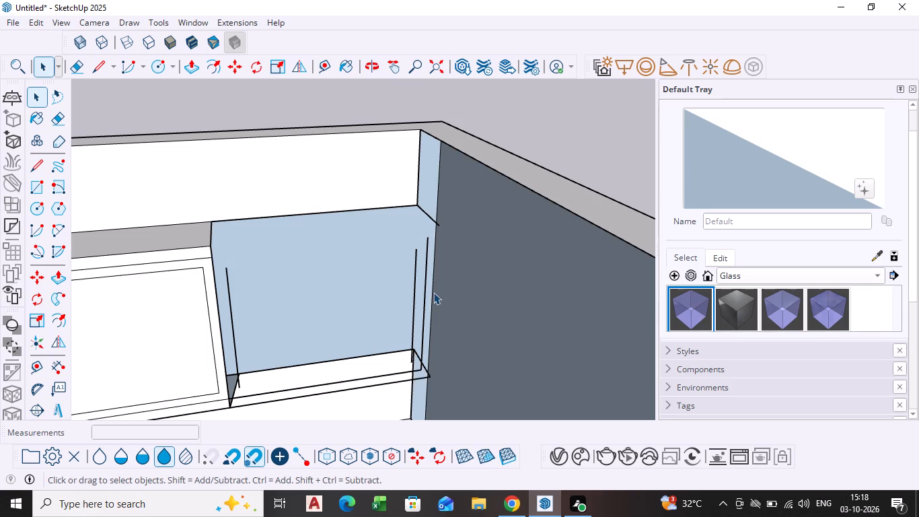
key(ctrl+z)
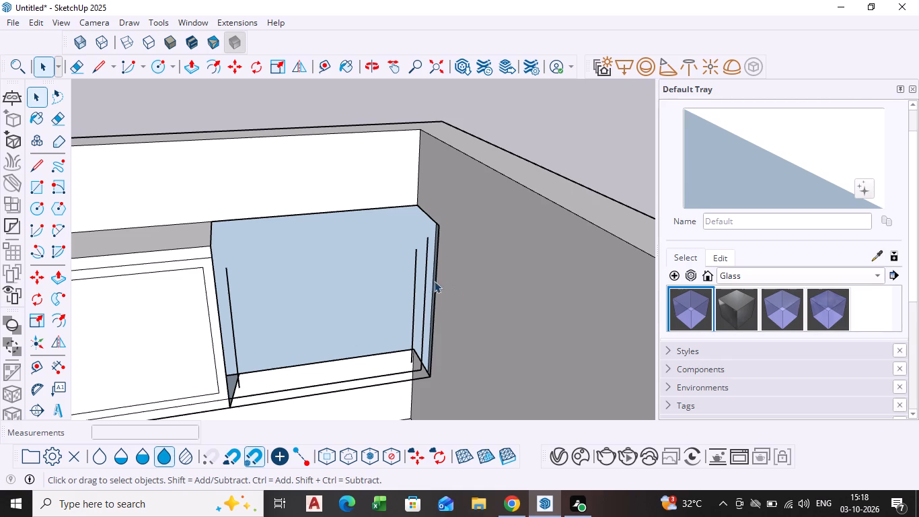
Delete the sixth compartment's remaining loose vertical outline edges and the bottom front edges.
scroll(274, 272, down, 1)
middle_drag(272, 273, 222, 302)
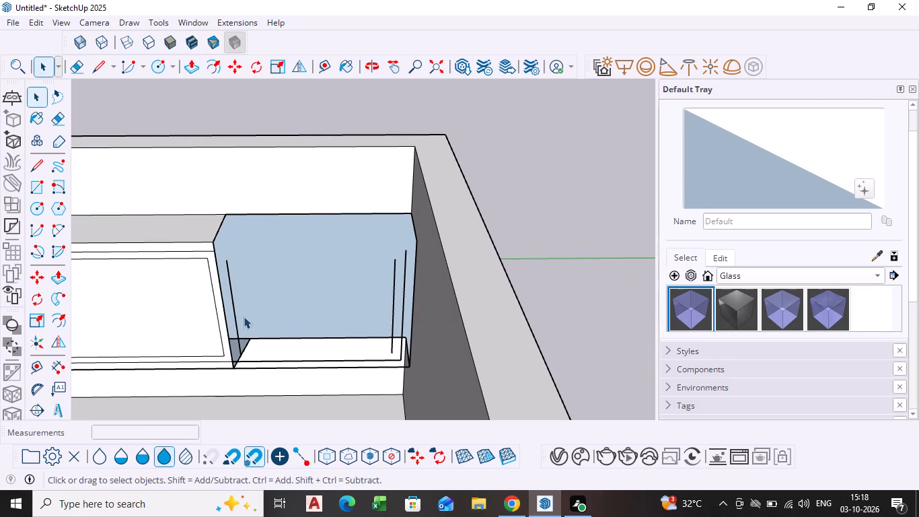
click(235, 314)
key(Delete)
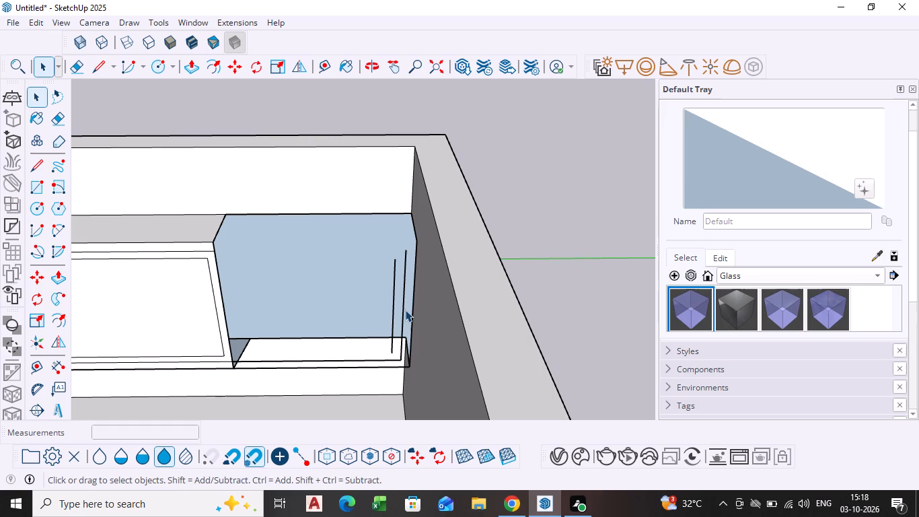
click(403, 312)
key(Delete)
click(394, 323)
key(Delete)
click(406, 367)
key(Delete)
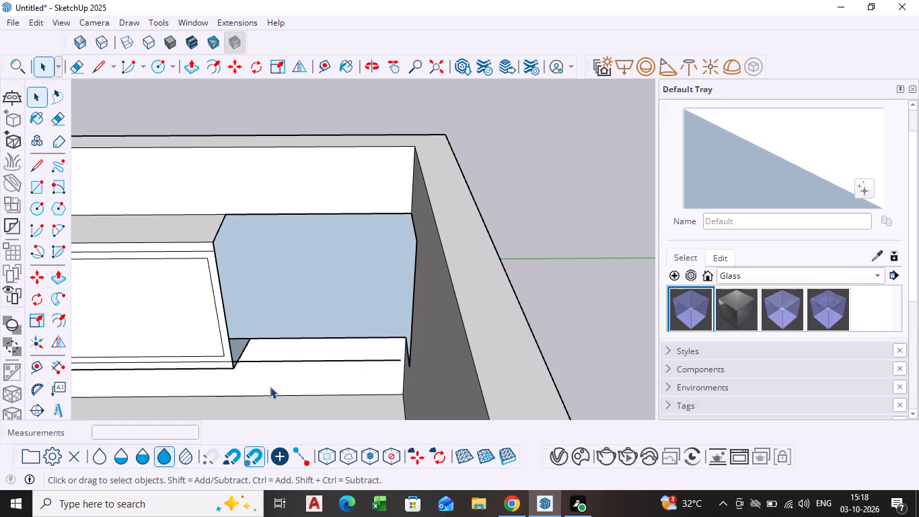
click(273, 361)
key(Delete)
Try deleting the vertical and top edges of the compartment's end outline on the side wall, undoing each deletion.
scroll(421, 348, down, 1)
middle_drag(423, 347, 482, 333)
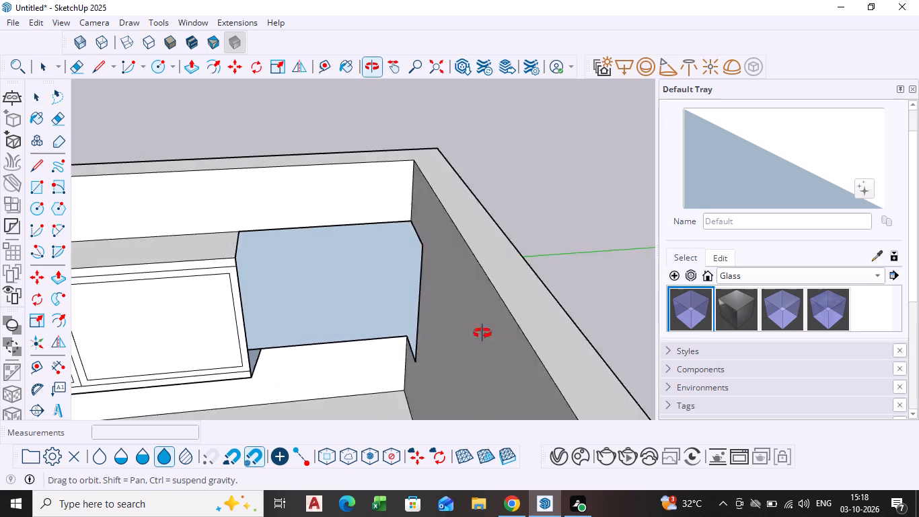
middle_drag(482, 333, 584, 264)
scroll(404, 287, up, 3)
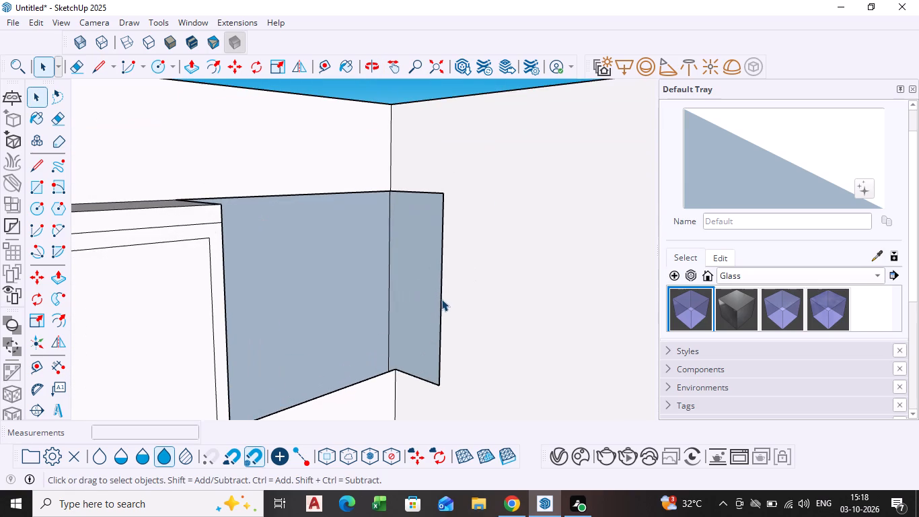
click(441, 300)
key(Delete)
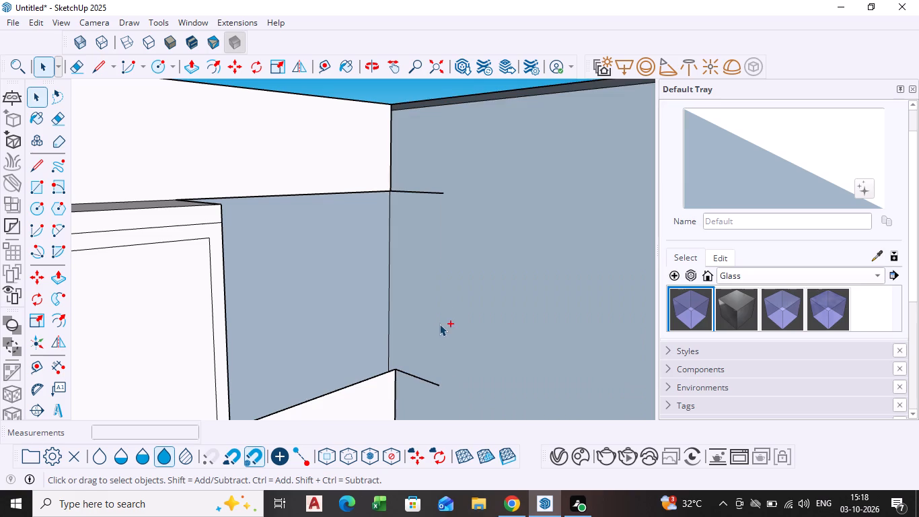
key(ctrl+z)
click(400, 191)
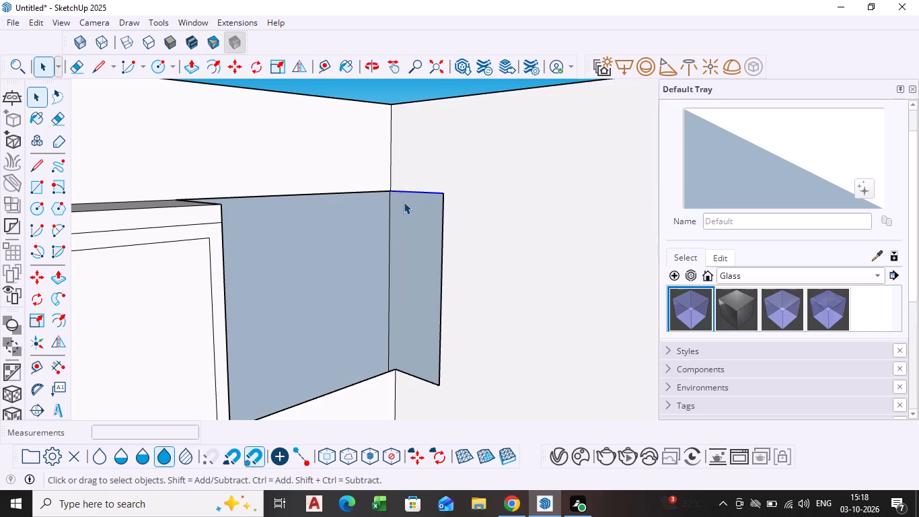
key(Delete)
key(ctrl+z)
Examine the opened sixth compartment, the side wall and the fifth compartment's open side from several angles.
middle_drag(442, 382, 442, 383)
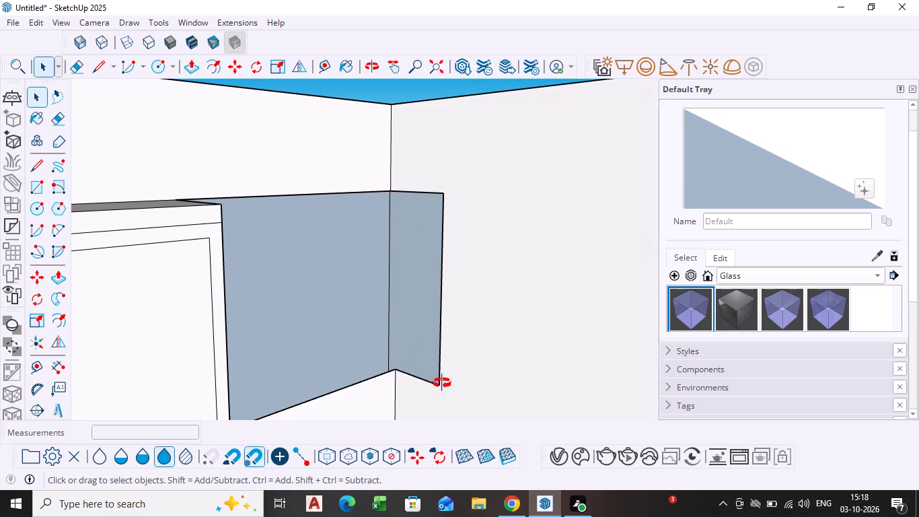
middle_drag(442, 383, 381, 392)
scroll(490, 215, down, 1)
middle_drag(490, 215, 327, 281)
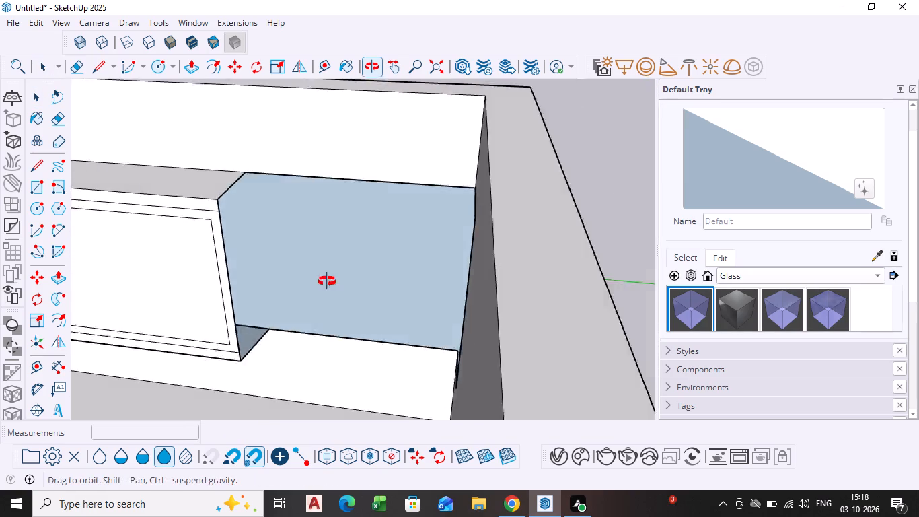
middle_drag(327, 281, 169, 249)
scroll(728, 250, down, 1)
middle_drag(725, 249, 379, 256)
scroll(677, 260, down, 1)
middle_drag(671, 263, 608, 264)
middle_drag(597, 222, 493, 261)
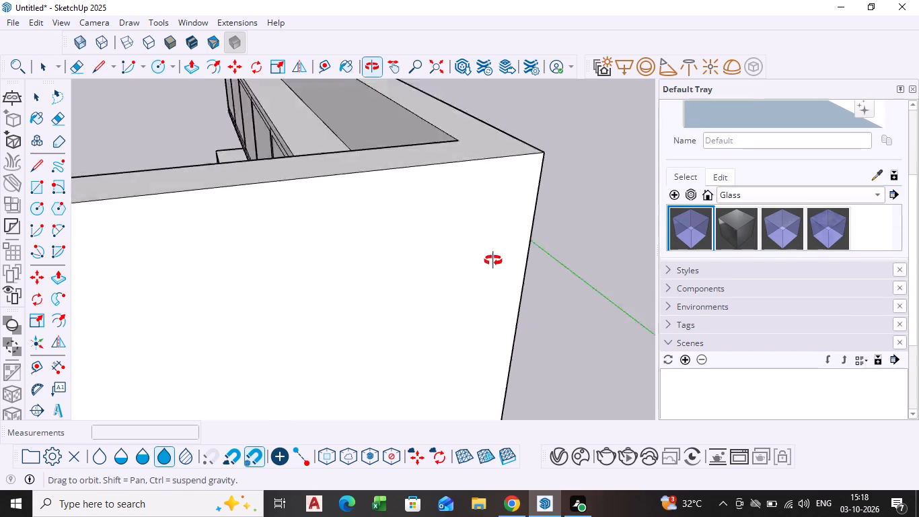
middle_drag(493, 261, 725, 230)
scroll(373, 255, down, 1)
middle_drag(330, 236, 457, 286)
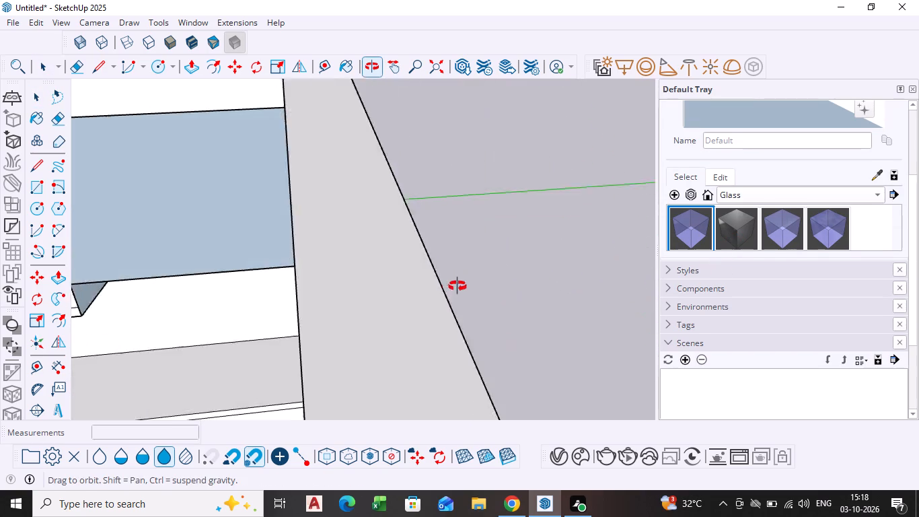
middle_drag(457, 286, 475, 263)
scroll(239, 269, up, 3)
scroll(242, 259, down, 2)
middle_drag(242, 259, 433, 205)
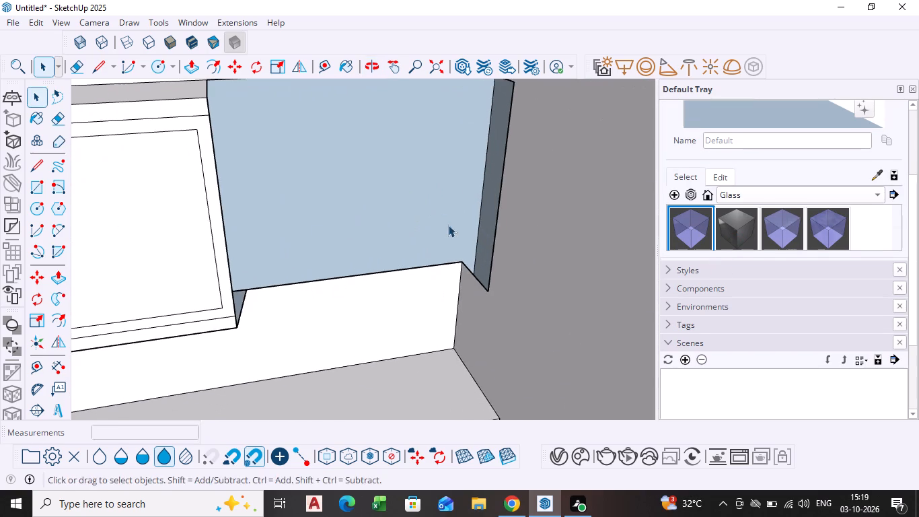
middle_drag(464, 267, 409, 283)
scroll(399, 271, up, 1)
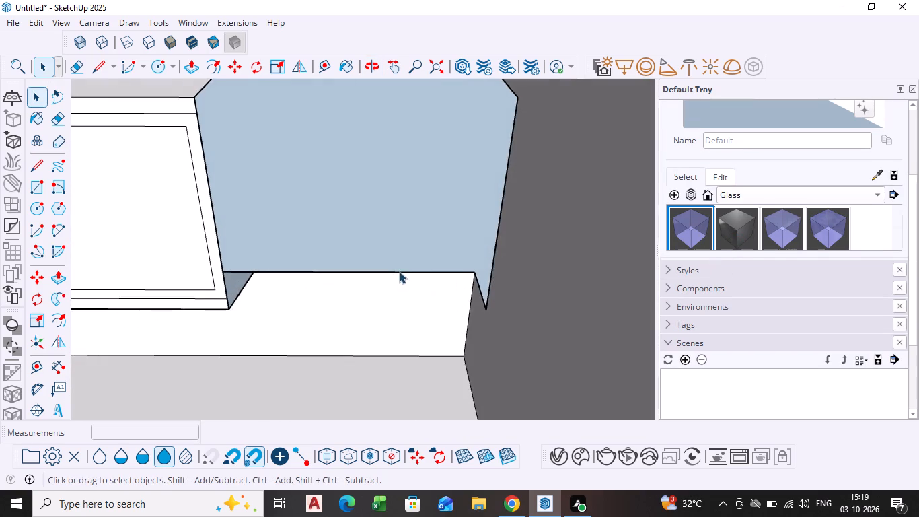
scroll(399, 271, up, 2)
scroll(390, 264, down, 1)
middle_drag(386, 264, 298, 308)
scroll(214, 325, down, 1)
scroll(184, 234, down, 3)
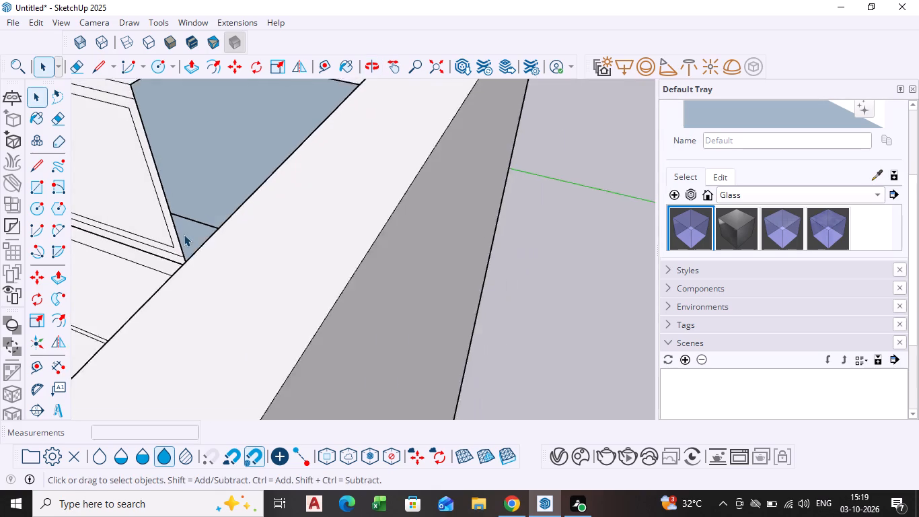
shift+scroll(185, 234, down, 1)
shift+middle_drag(186, 232, 229, 229)
middle_drag(186, 252, 255, 265)
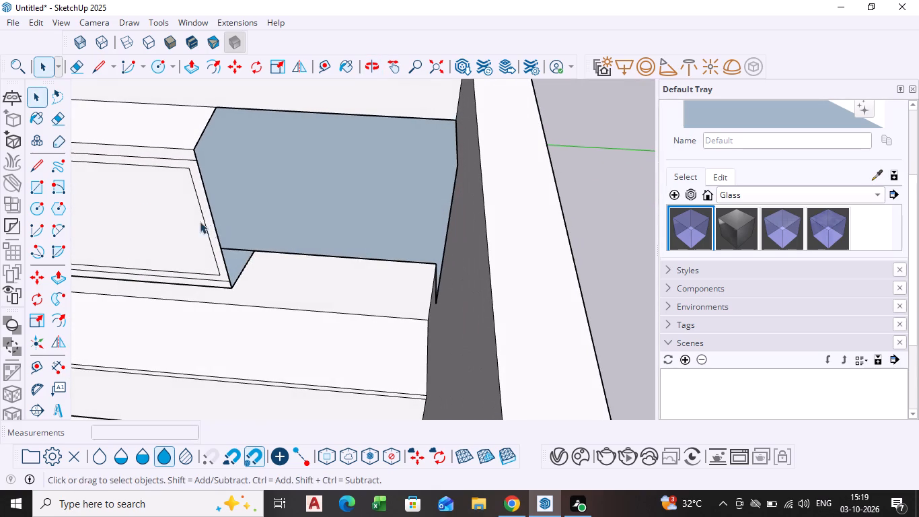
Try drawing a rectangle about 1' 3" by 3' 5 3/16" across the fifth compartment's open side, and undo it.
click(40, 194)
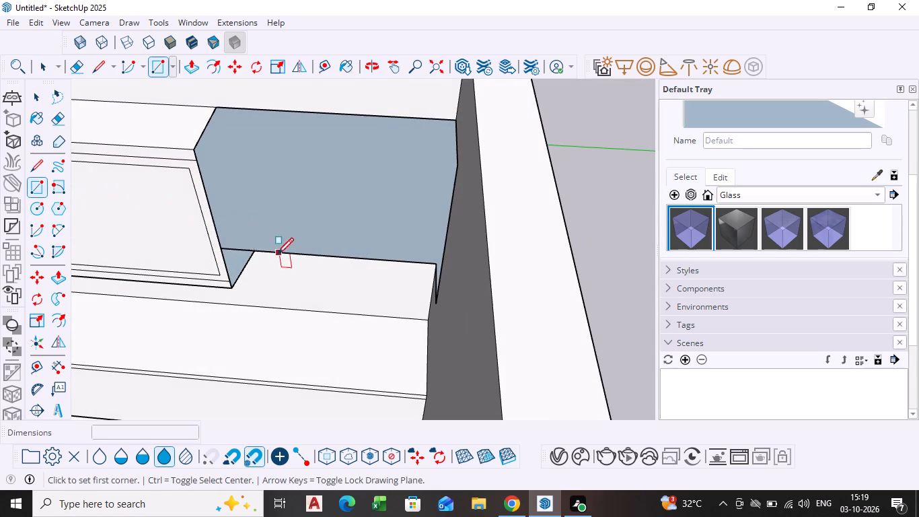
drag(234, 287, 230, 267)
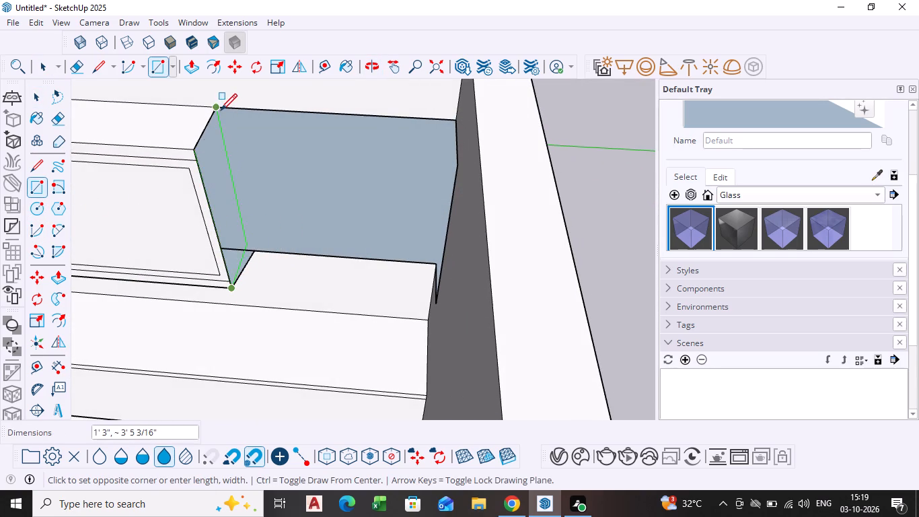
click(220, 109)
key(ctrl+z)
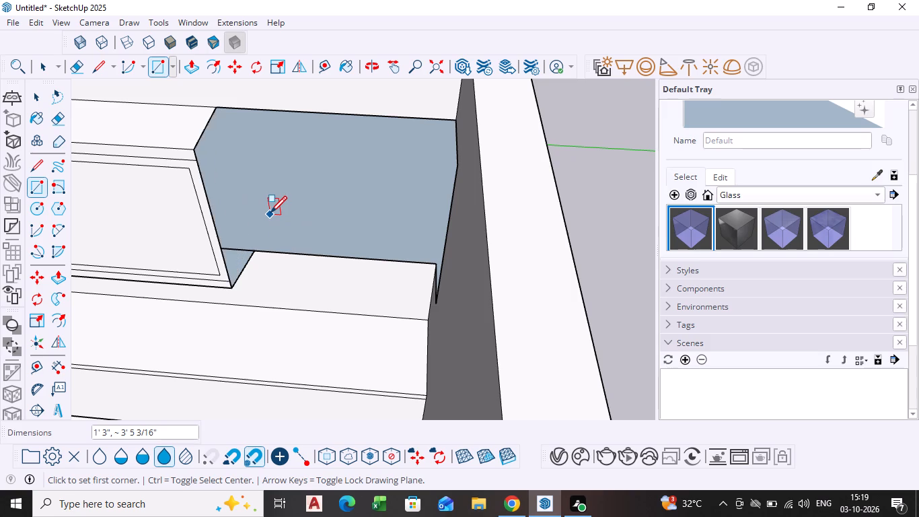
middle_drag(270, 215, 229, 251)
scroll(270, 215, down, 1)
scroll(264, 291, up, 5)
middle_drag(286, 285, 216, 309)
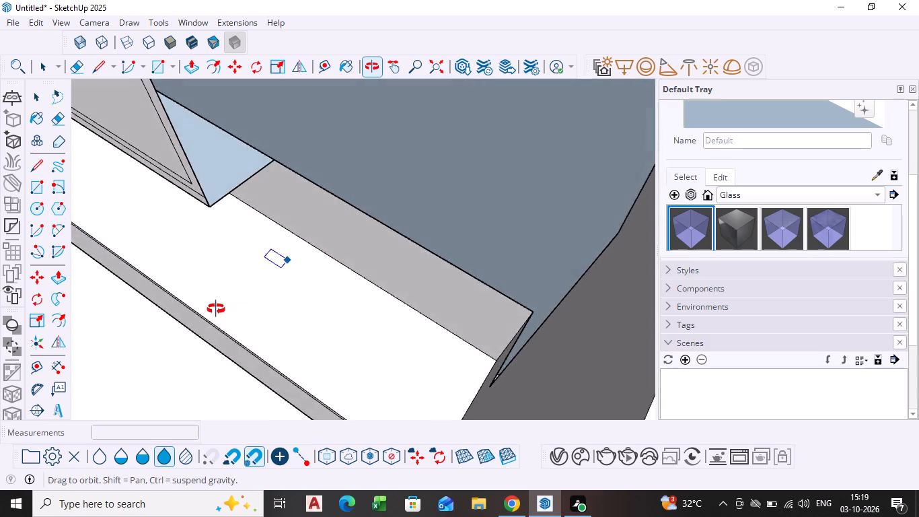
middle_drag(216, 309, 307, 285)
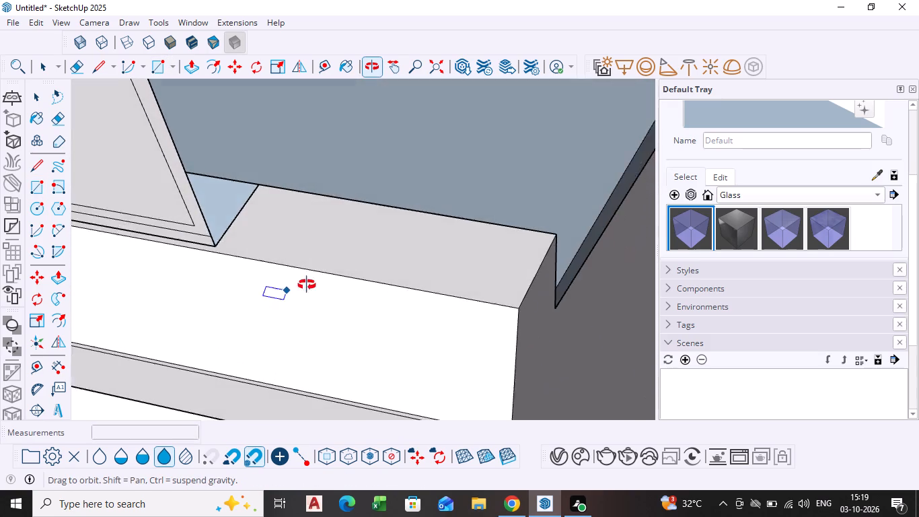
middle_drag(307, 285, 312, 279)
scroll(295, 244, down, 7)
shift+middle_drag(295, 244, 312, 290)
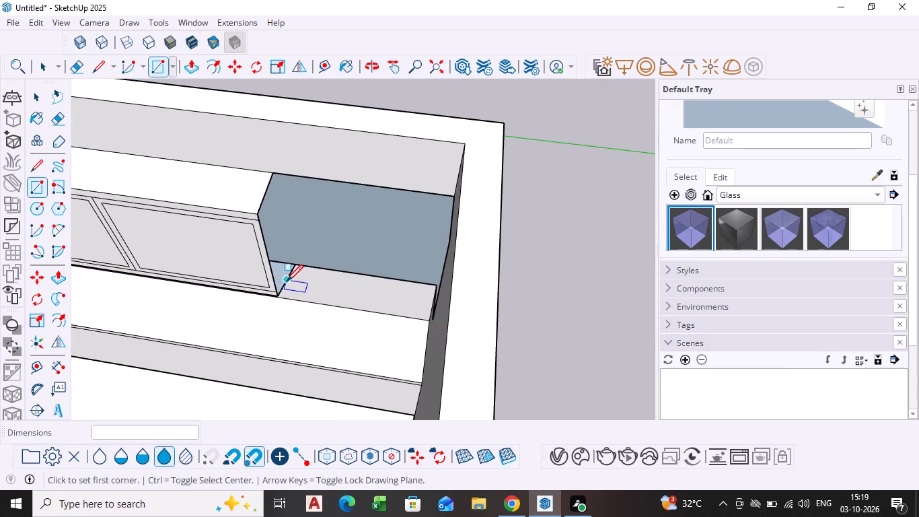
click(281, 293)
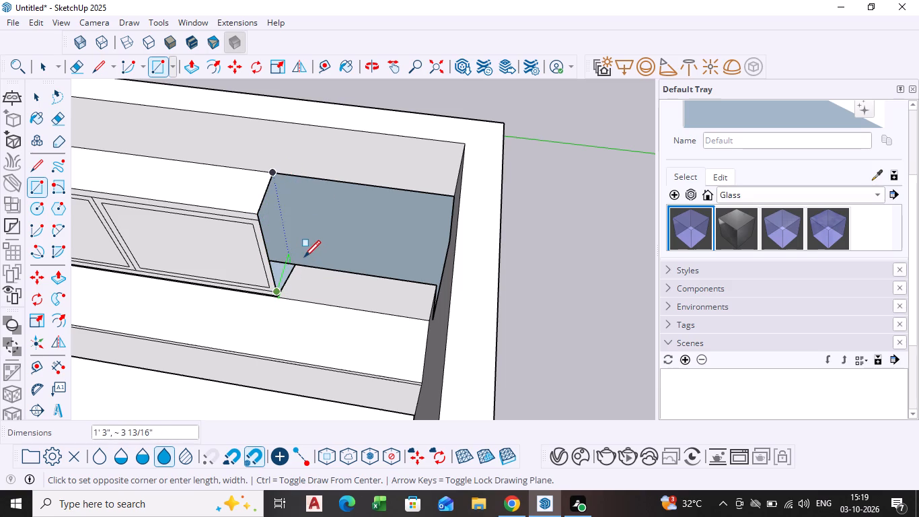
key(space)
Draw lines between the corners of the fifth compartment's open side, closing it with a face.
key(l)
click(282, 296)
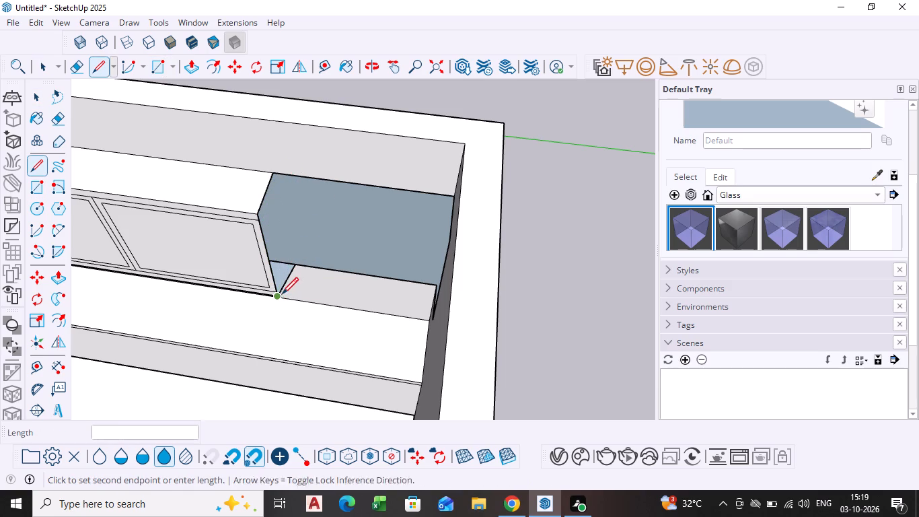
click(298, 263)
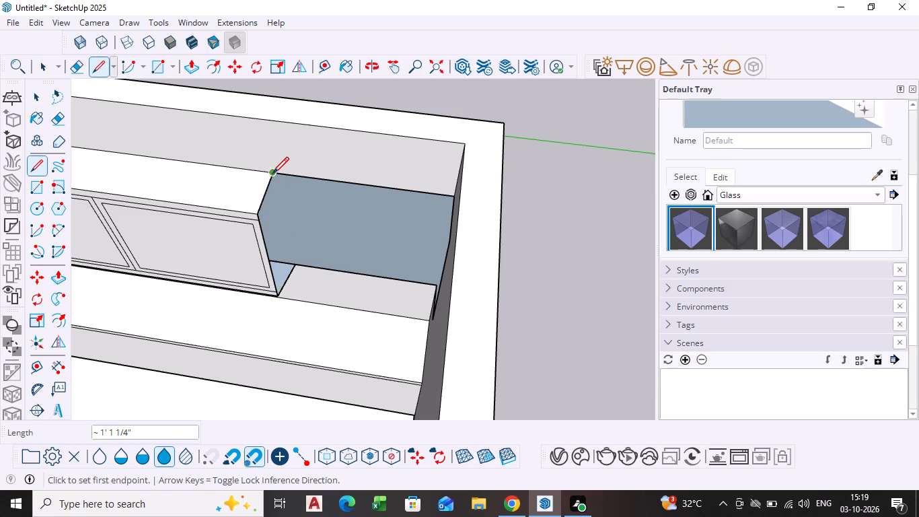
click(272, 174)
click(298, 264)
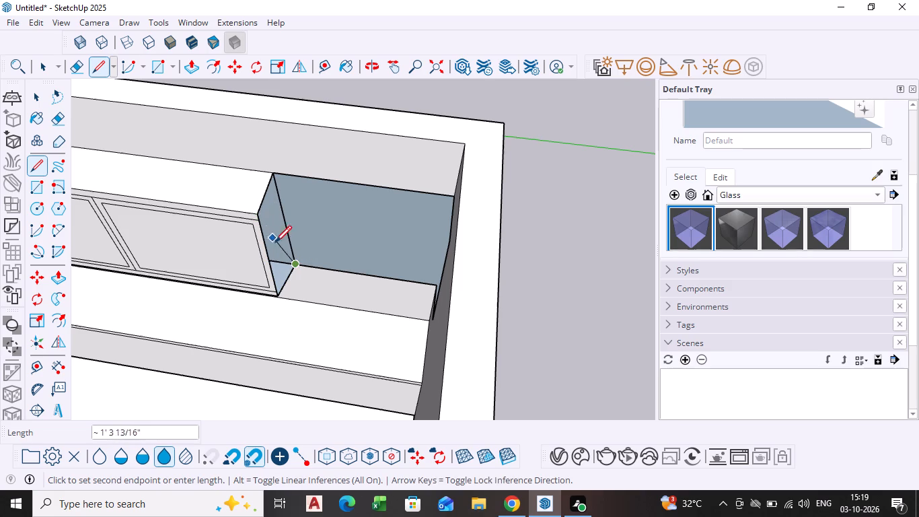
click(279, 295)
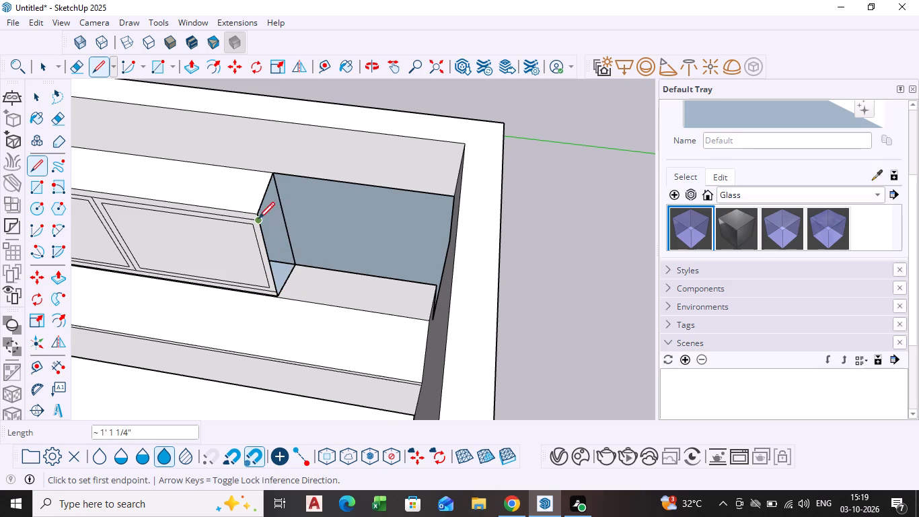
click(257, 217)
click(274, 179)
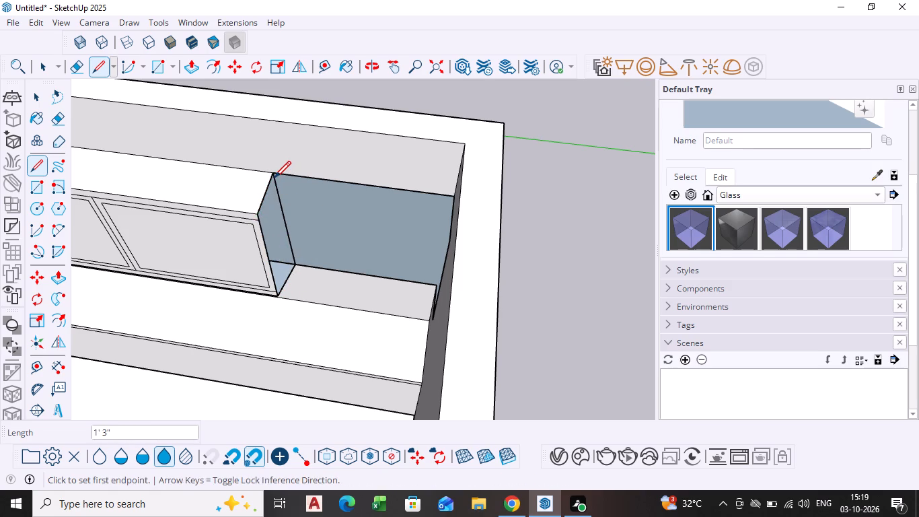
key(space)
Draw a rectangle across the open front of the sixth bay, from the fifth compartment's upper front corner to the bottom corner at the side wall.
middle_drag(302, 266, 258, 271)
scroll(301, 269, down, 1)
scroll(293, 360, up, 8)
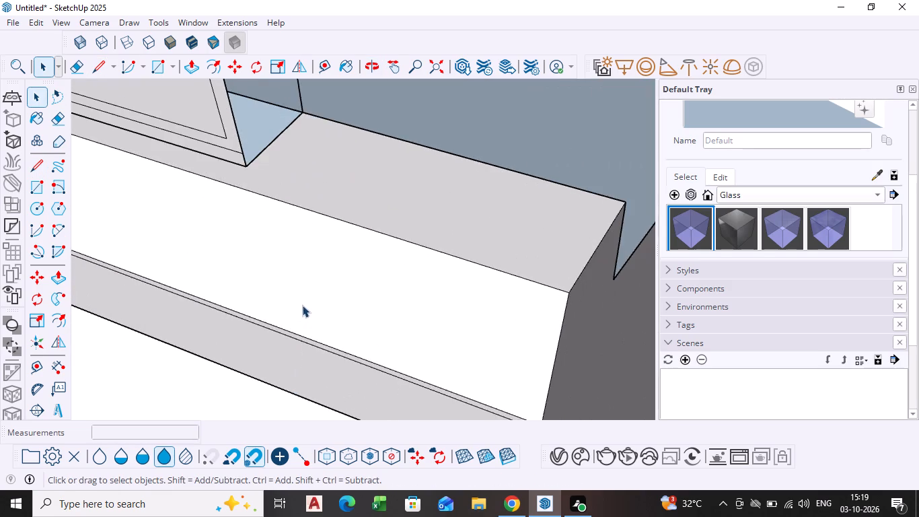
scroll(303, 304, down, 9)
middle_drag(322, 299, 437, 240)
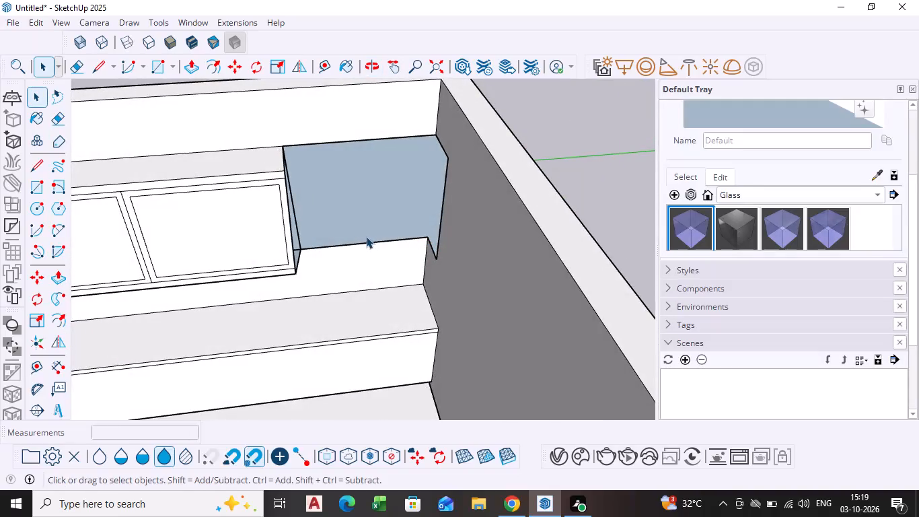
scroll(366, 236, up, 3)
click(156, 67)
middle_drag(281, 258, 291, 247)
middle_drag(272, 271, 299, 209)
middle_drag(284, 272, 227, 287)
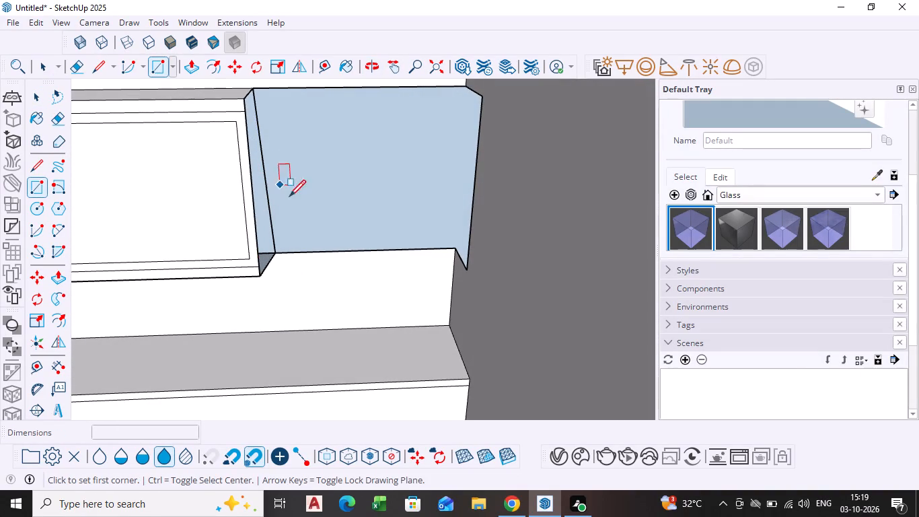
click(245, 101)
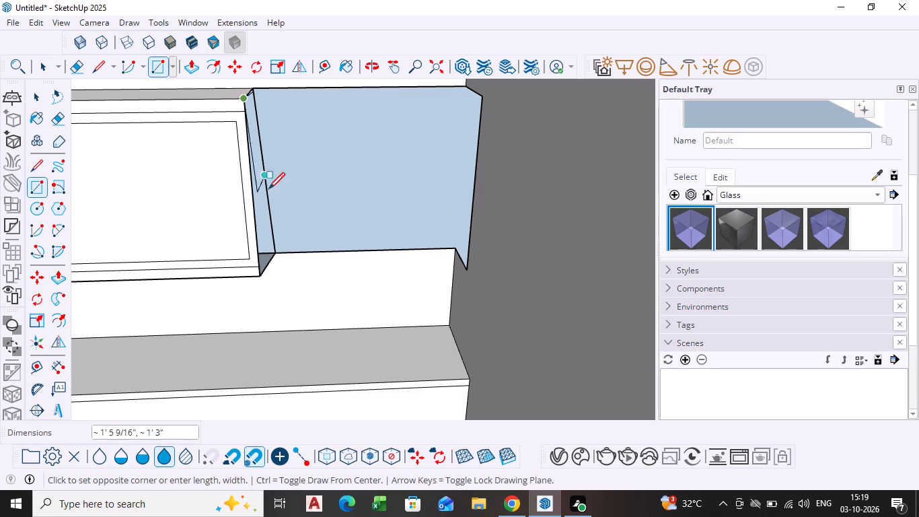
click(467, 269)
scroll(398, 244, down, 1)
middle_click(398, 244)
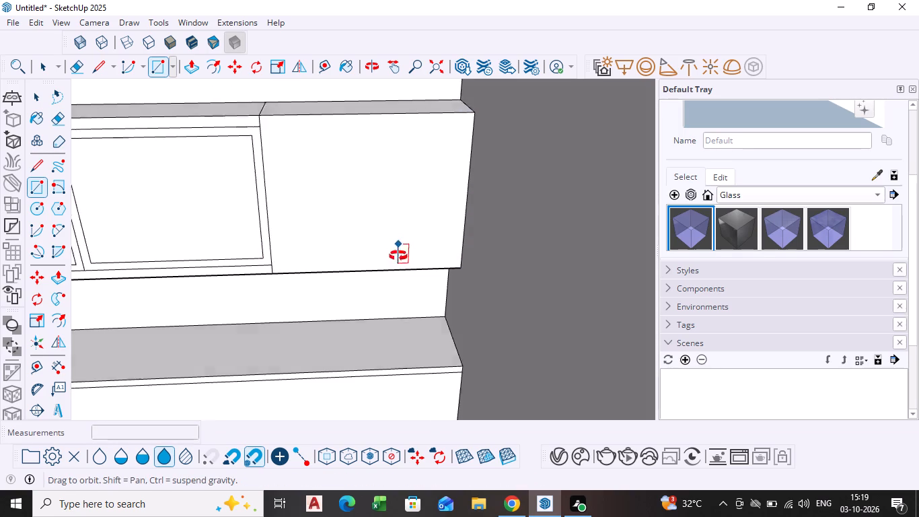
scroll(396, 242, down, 5)
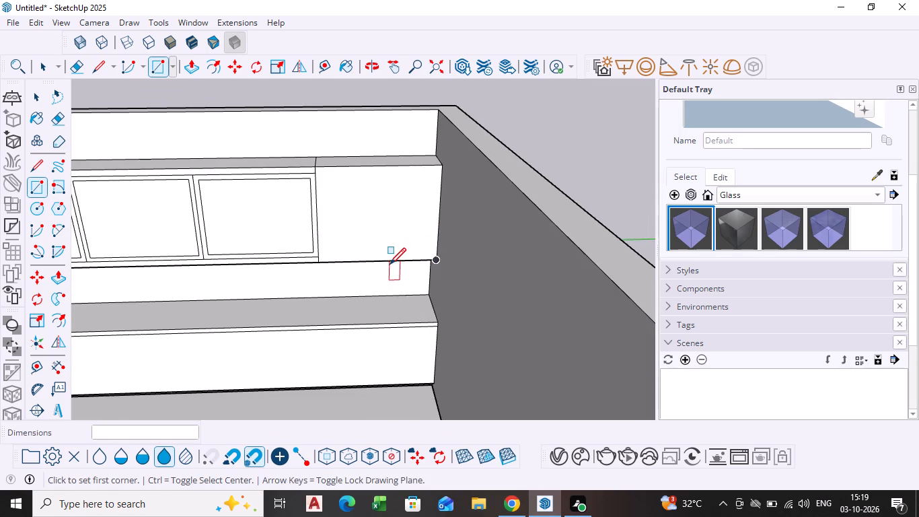
key(space)
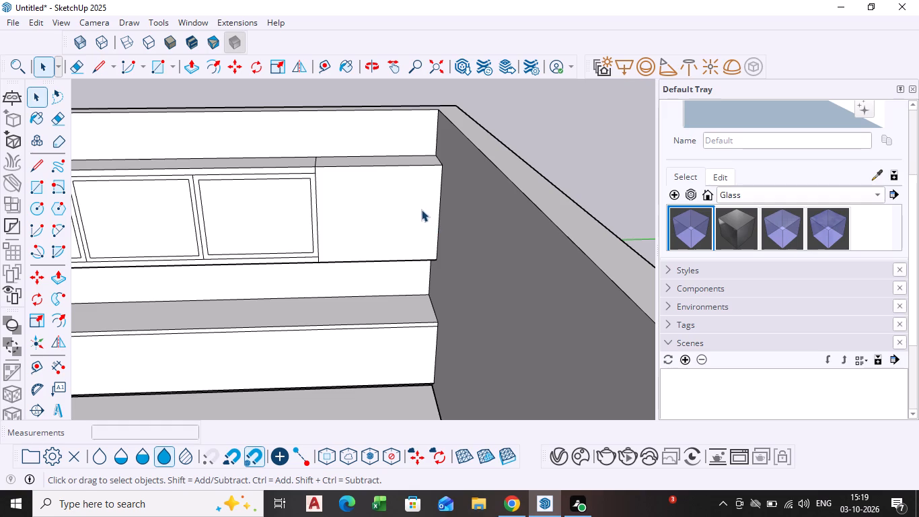
Draw a horizontal strip about 2 5/16" by 4' 1 7/8" across the sixth bay's front face, starting near its mid-height.
scroll(375, 197, up, 3)
middle_drag(326, 217, 402, 210)
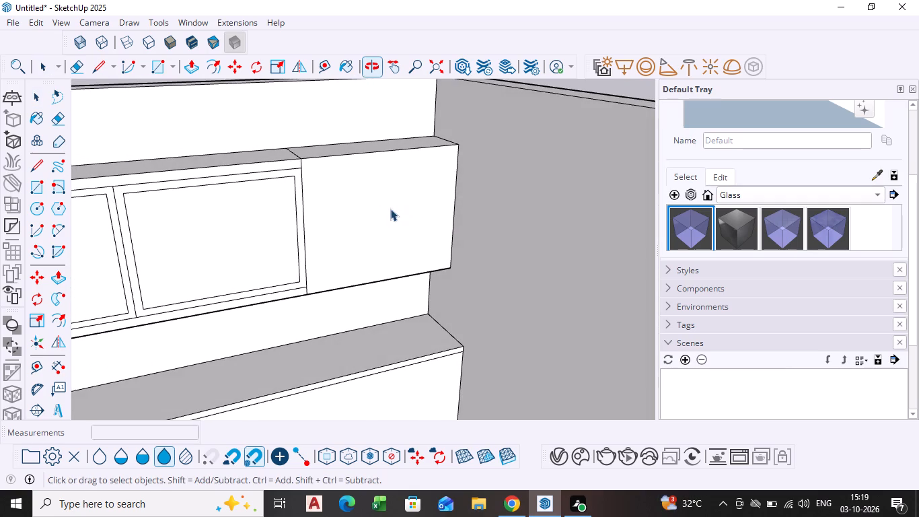
scroll(361, 207, up, 3)
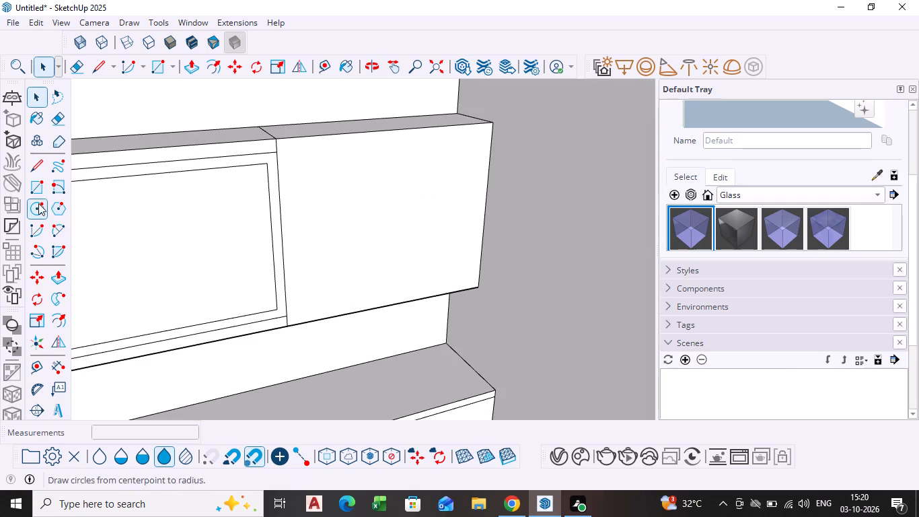
click(43, 185)
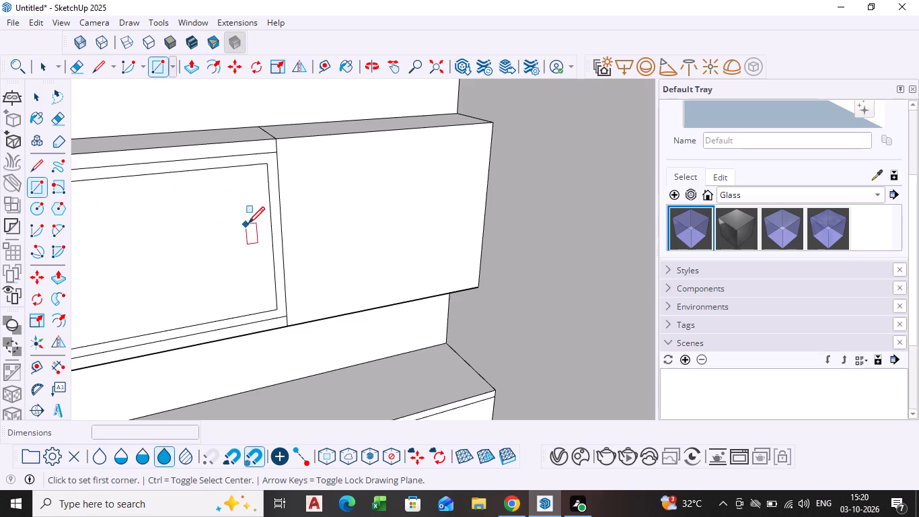
scroll(334, 209, up, 1)
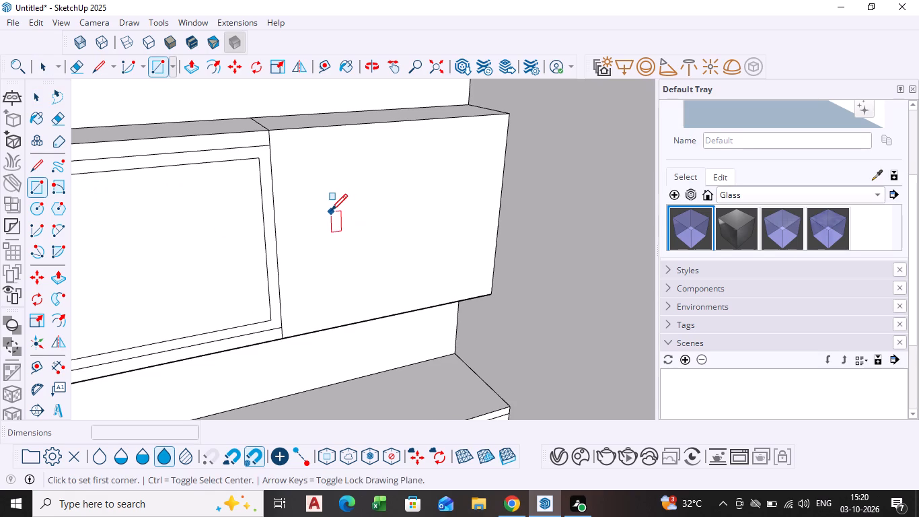
scroll(330, 212, up, 4)
scroll(246, 214, down, 4)
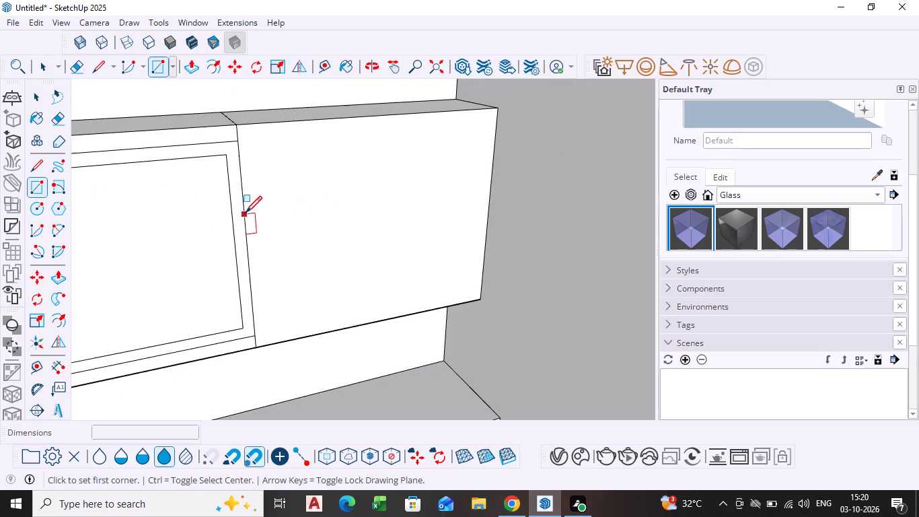
click(246, 209)
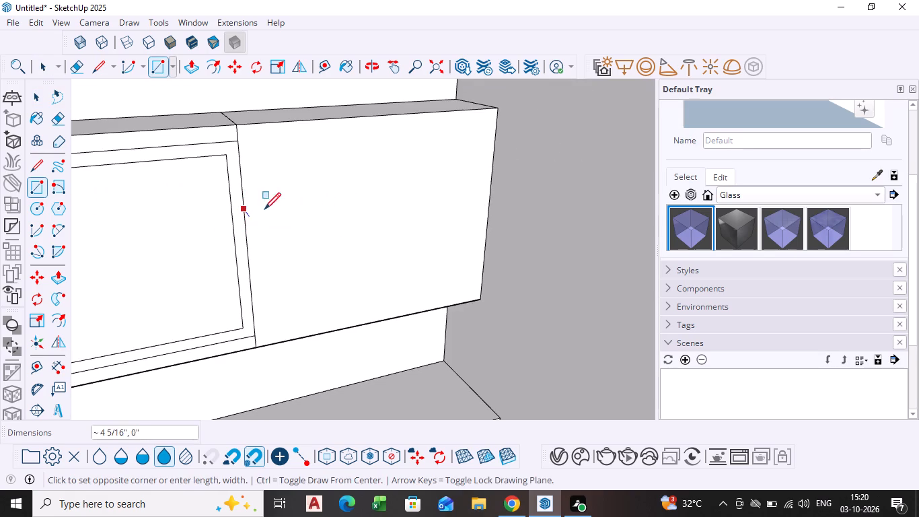
click(497, 191)
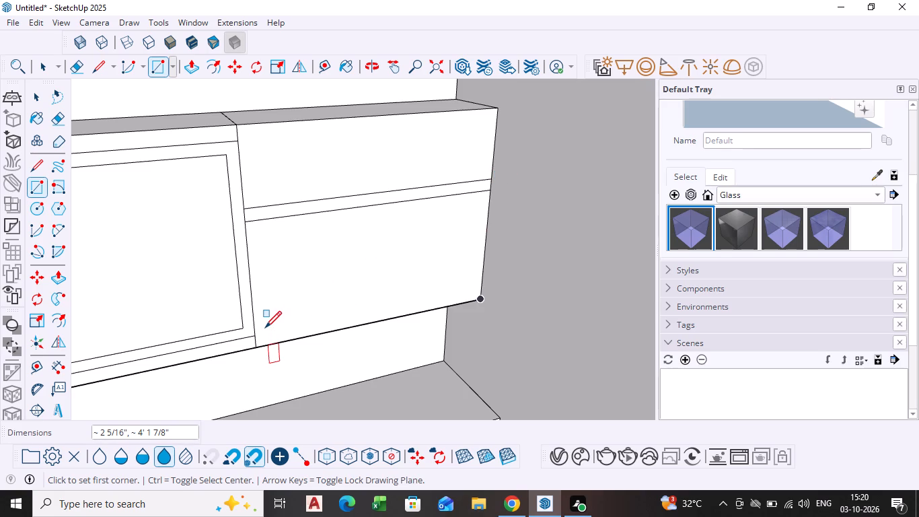
Draw a strip about 4' 1 7/8" by 2 9/16" along the bottom edge of the sixth bay's front face.
scroll(265, 333, up, 3)
click(248, 339)
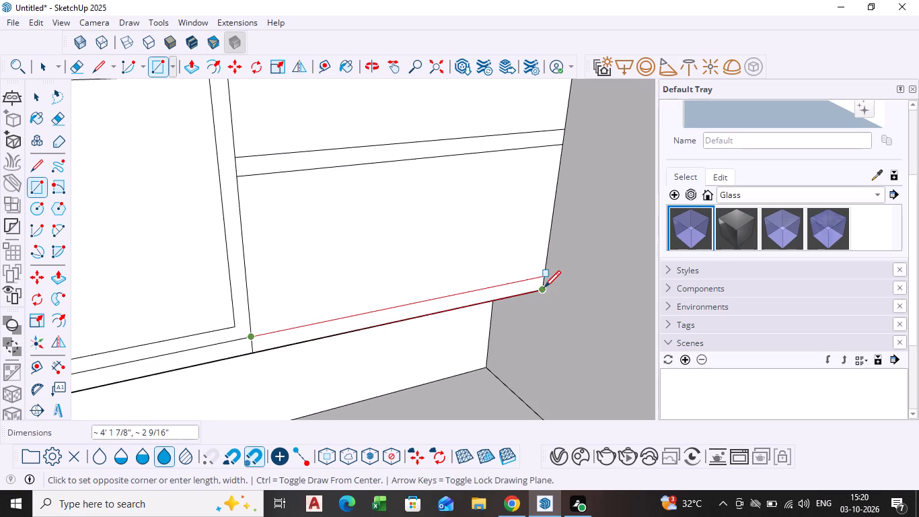
click(544, 289)
key(space)
Push the front face between the two strips backward to open a recess above the bottom shelf.
click(385, 227)
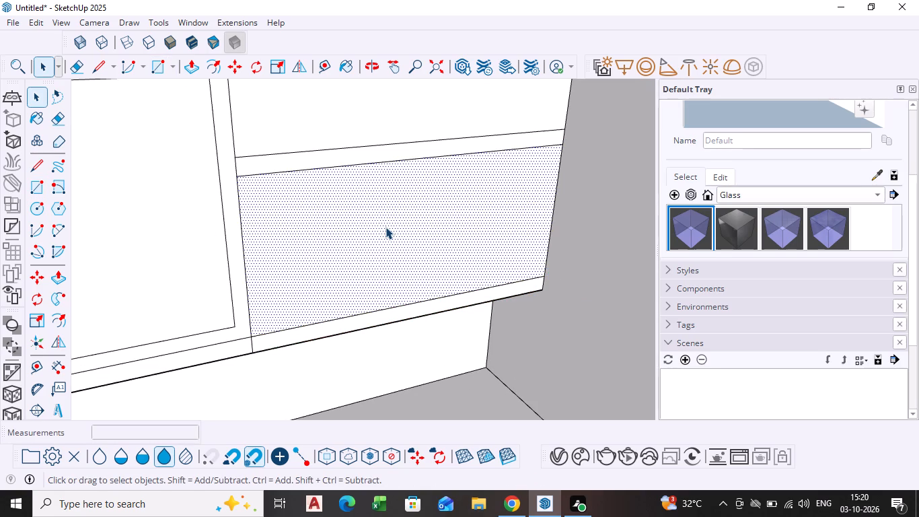
key(p)
click(382, 226)
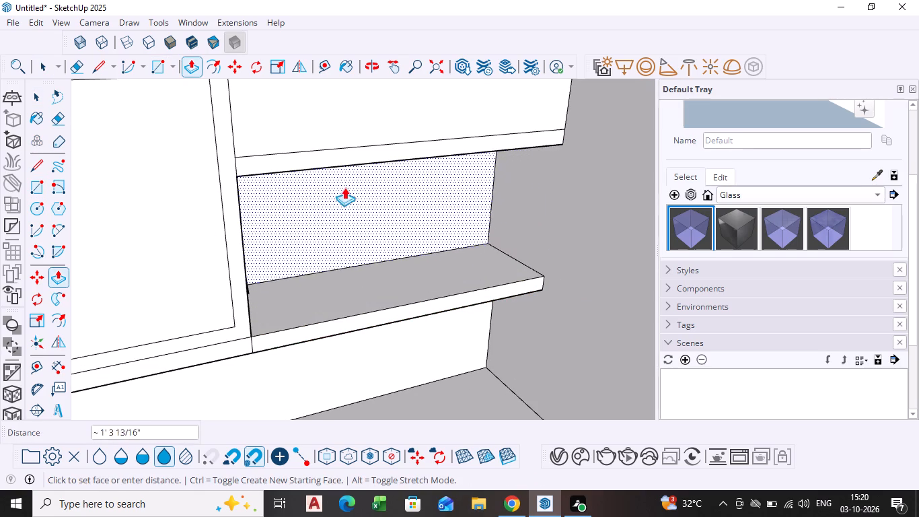
click(335, 172)
Push the front face above the middle strip backward to the back wall, leaving an open shelf below it.
scroll(440, 238, down, 3)
scroll(436, 239, up, 1)
middle_drag(432, 240, 417, 269)
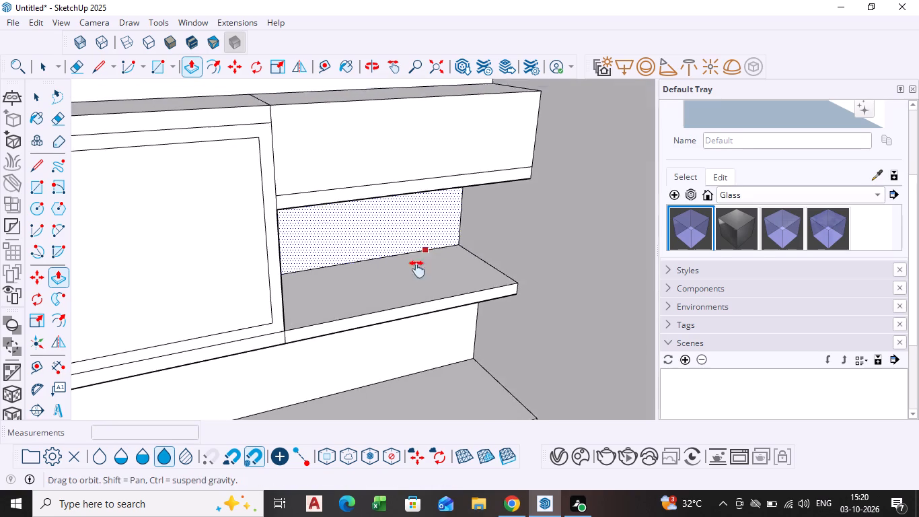
middle_drag(417, 269, 394, 348)
key(space)
click(348, 280)
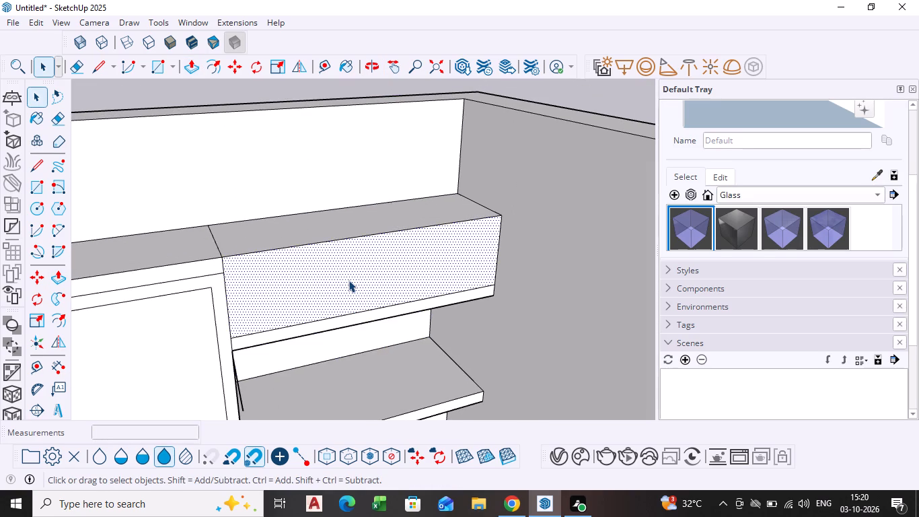
key(bracketleft)
key(p)
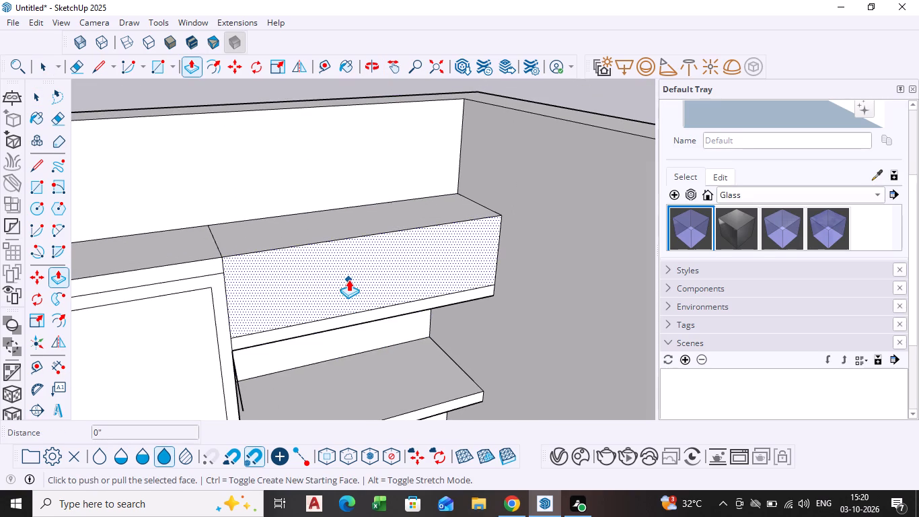
key(p)
click(348, 279)
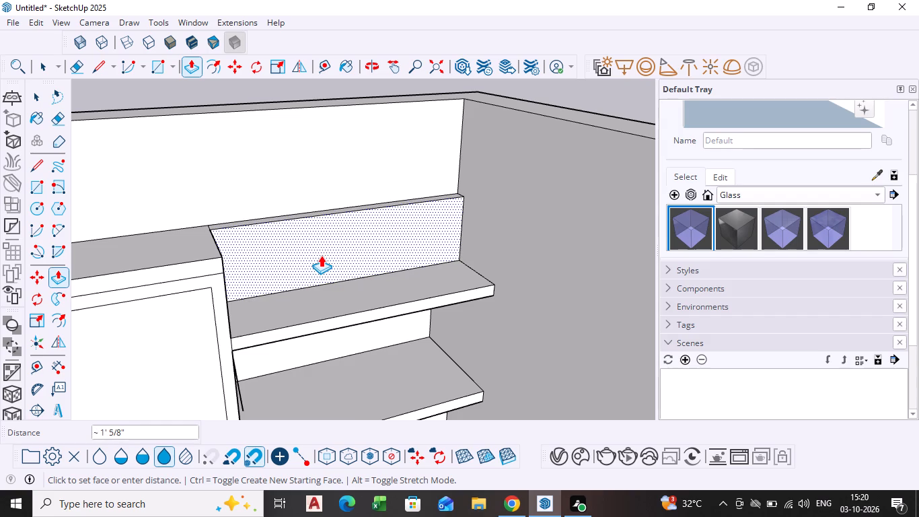
click(317, 248)
key(space)
Delete the leftover horizontal edge on the back wall above the upper open shelf.
scroll(508, 269, down, 12)
middle_drag(515, 299, 446, 265)
scroll(474, 250, down, 5)
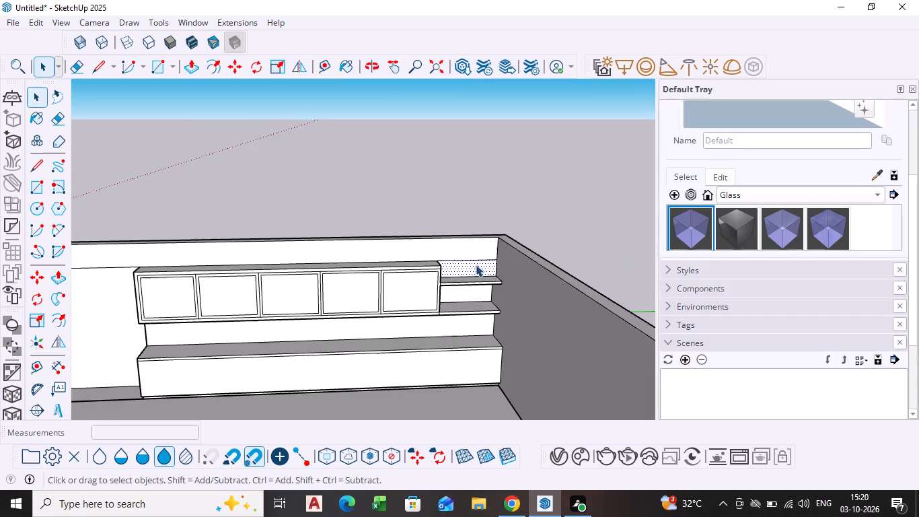
scroll(471, 278, down, 3)
shift+middle_drag(481, 285, 427, 254)
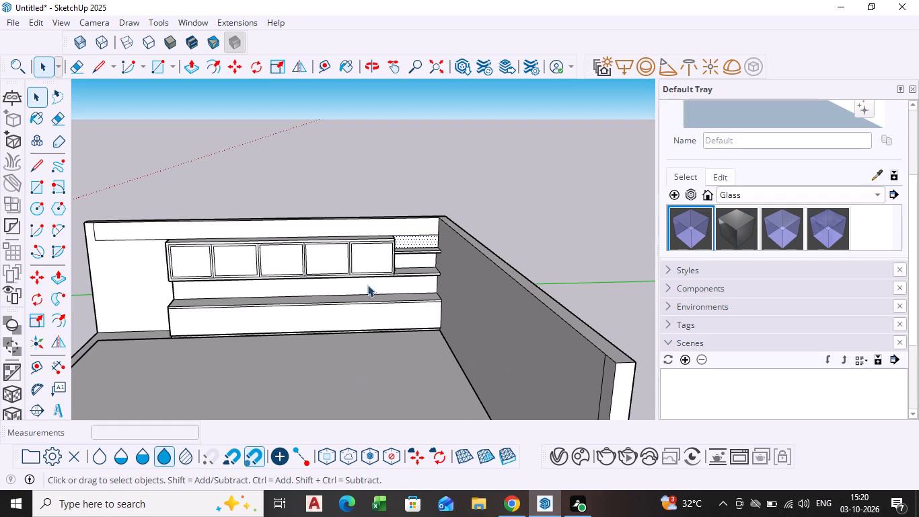
scroll(465, 335, down, 1)
middle_drag(465, 335, 565, 304)
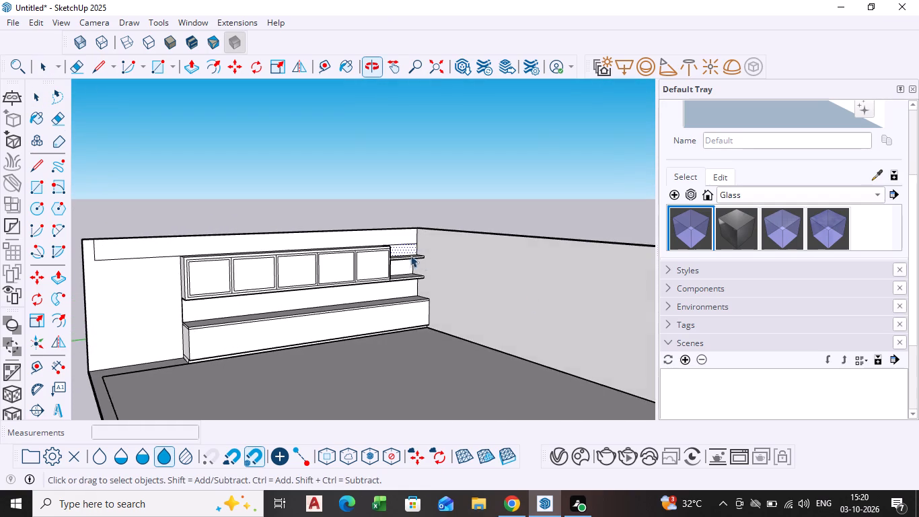
scroll(392, 249, up, 8)
click(439, 162)
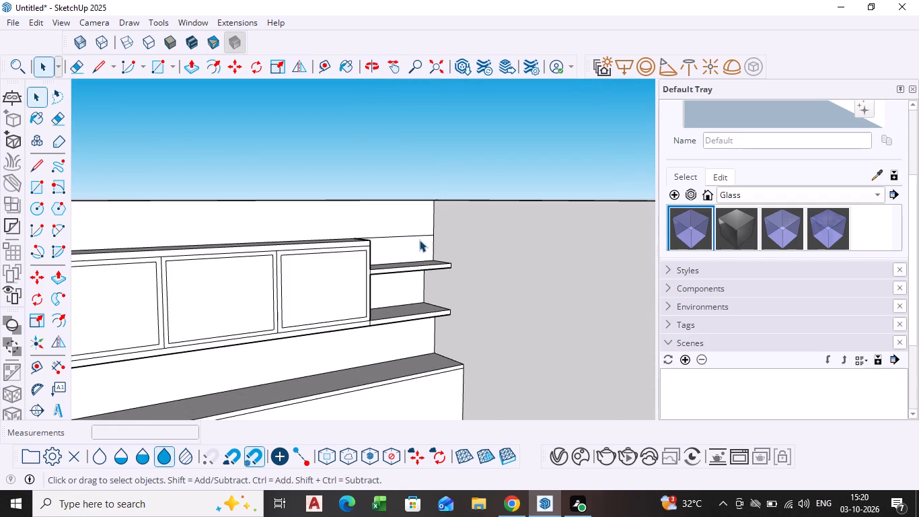
scroll(418, 240, up, 7)
click(368, 231)
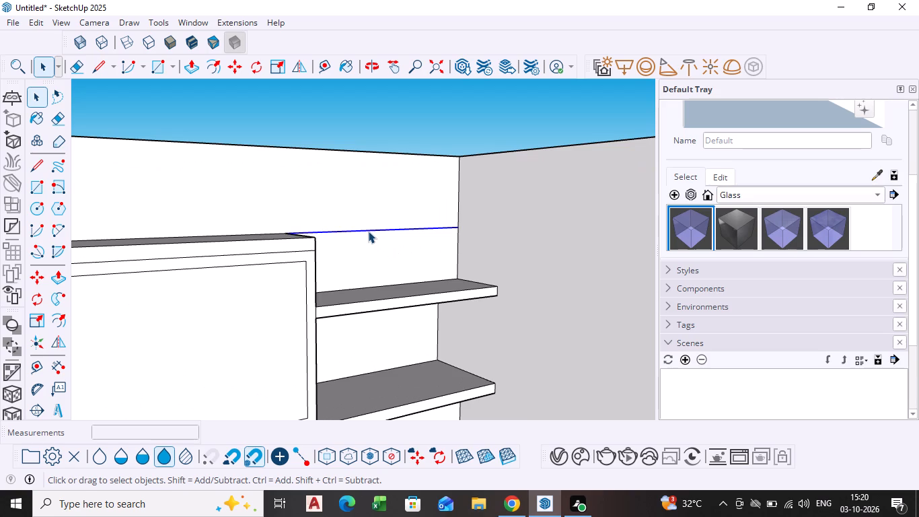
key(Delete)
scroll(385, 247, down, 2)
middle_drag(384, 255, 189, 330)
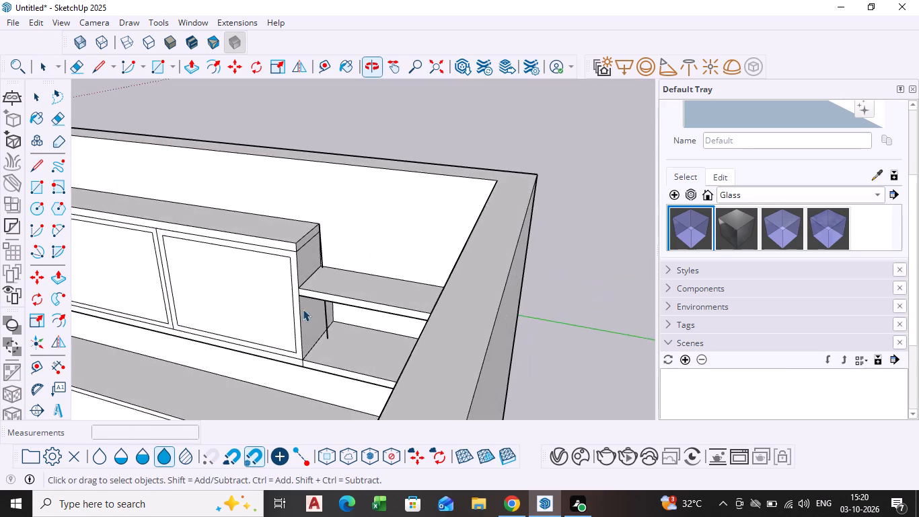
Delete the leftover vertical back edge and the leftover horizontal edge near the top of the upper cabinet's end beside the shelves.
scroll(303, 308, up, 7)
click(336, 240)
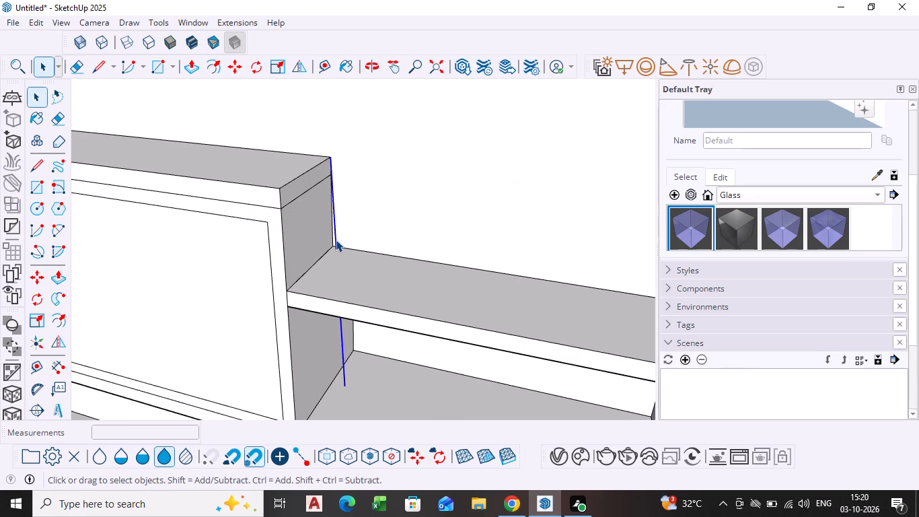
key(Delete)
click(294, 199)
key(Delete)
scroll(337, 256, down, 4)
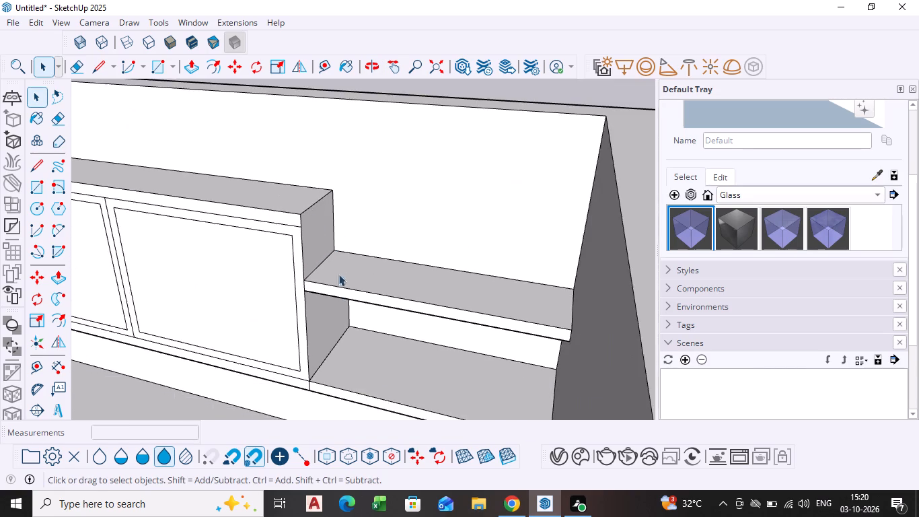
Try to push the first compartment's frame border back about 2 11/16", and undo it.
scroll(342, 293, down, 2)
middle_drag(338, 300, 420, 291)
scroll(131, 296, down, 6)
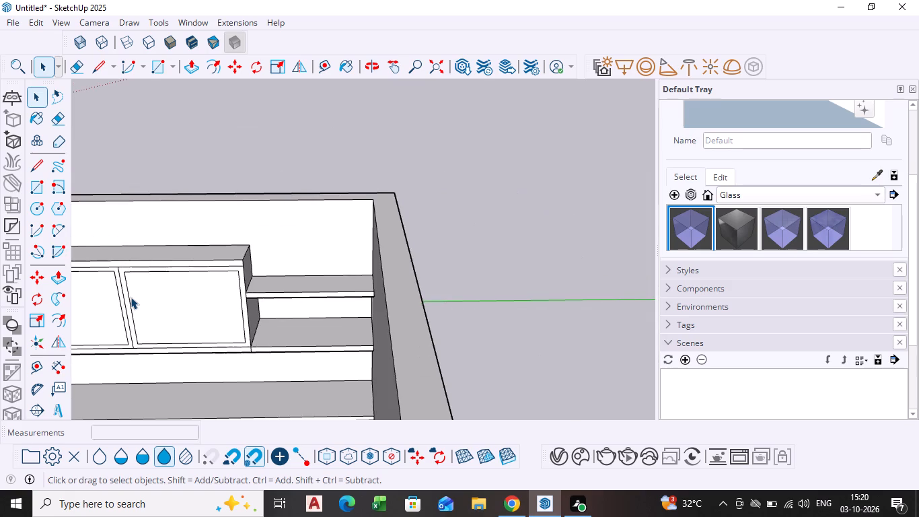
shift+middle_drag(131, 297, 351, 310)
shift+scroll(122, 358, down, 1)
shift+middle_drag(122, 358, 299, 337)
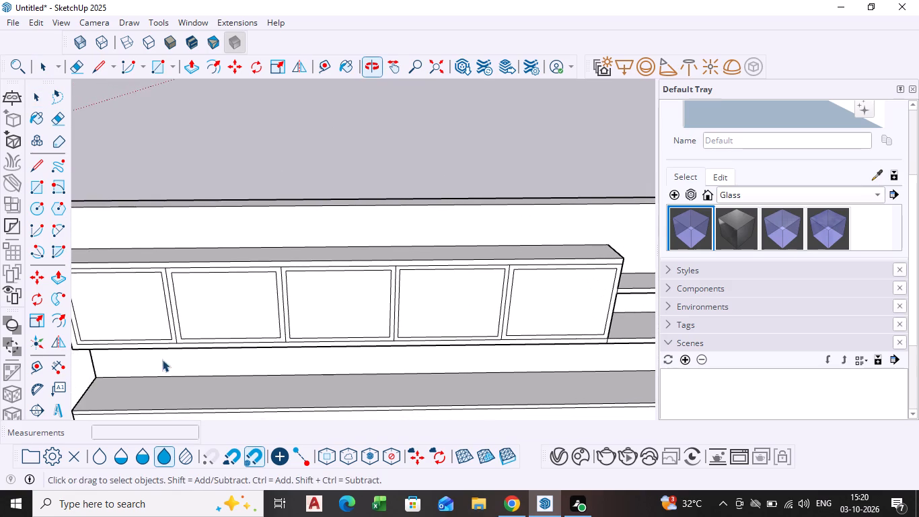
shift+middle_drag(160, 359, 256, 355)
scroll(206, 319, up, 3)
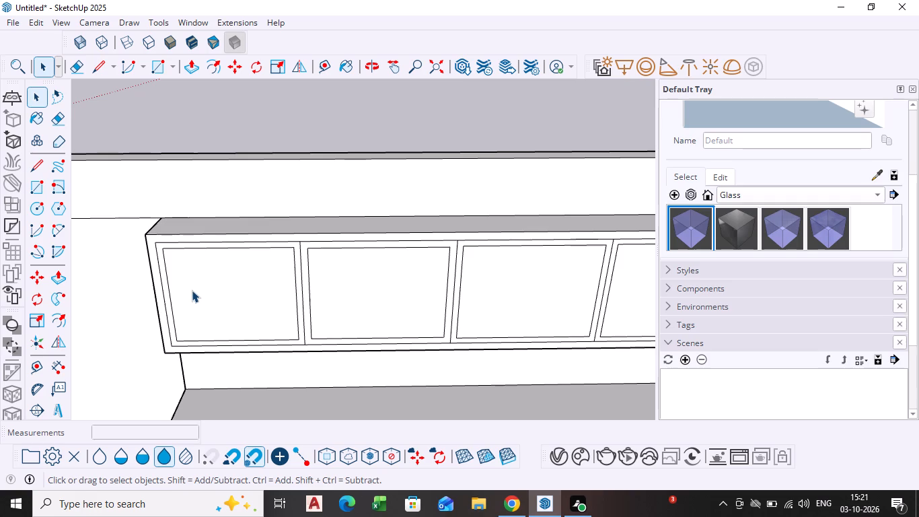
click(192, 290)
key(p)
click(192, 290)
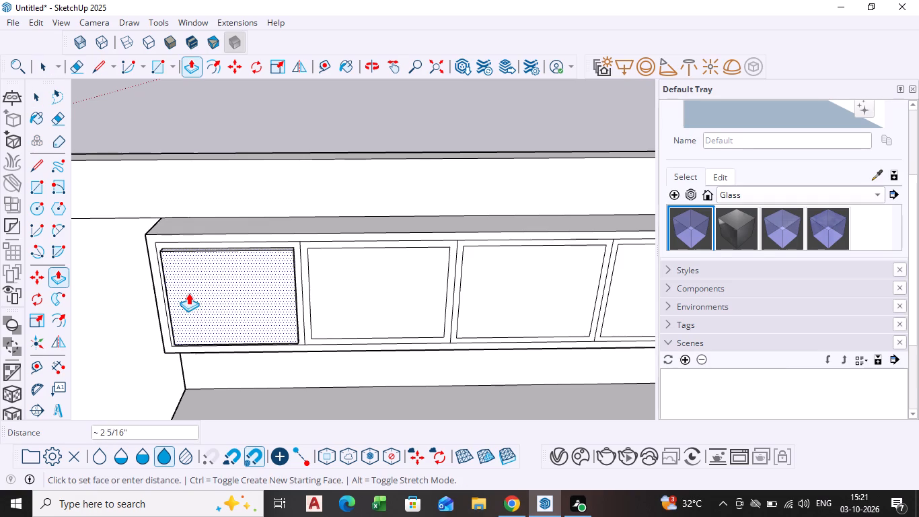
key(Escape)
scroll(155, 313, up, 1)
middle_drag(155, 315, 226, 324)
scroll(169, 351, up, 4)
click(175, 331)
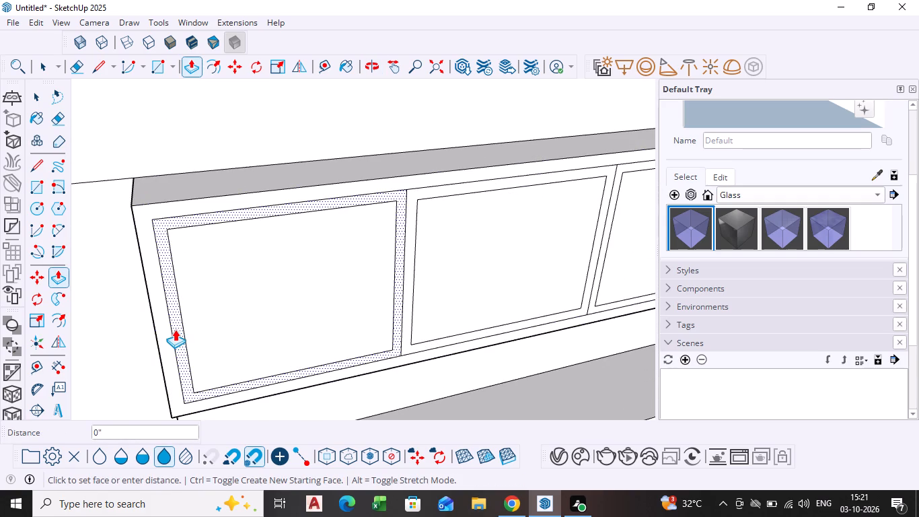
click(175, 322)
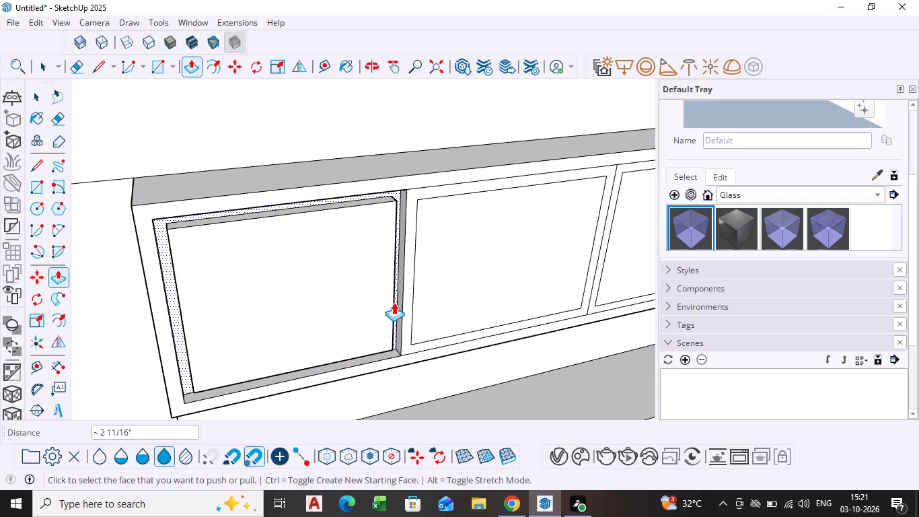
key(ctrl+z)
Push the inner panel of the first compartment inward and repeat the same depth on the other four compartments of the upper cabinet.
click(248, 324)
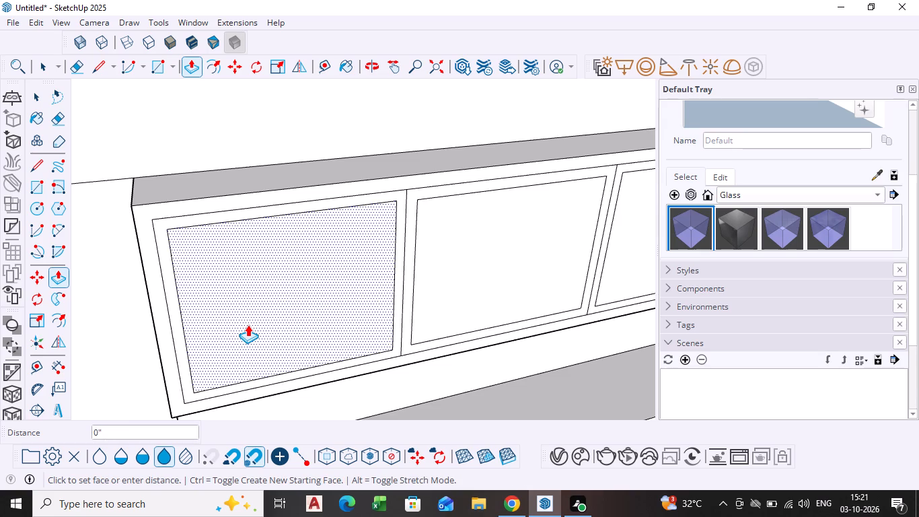
click(248, 320)
key(space)
scroll(403, 330, down, 4)
shift+middle_drag(404, 329, 312, 333)
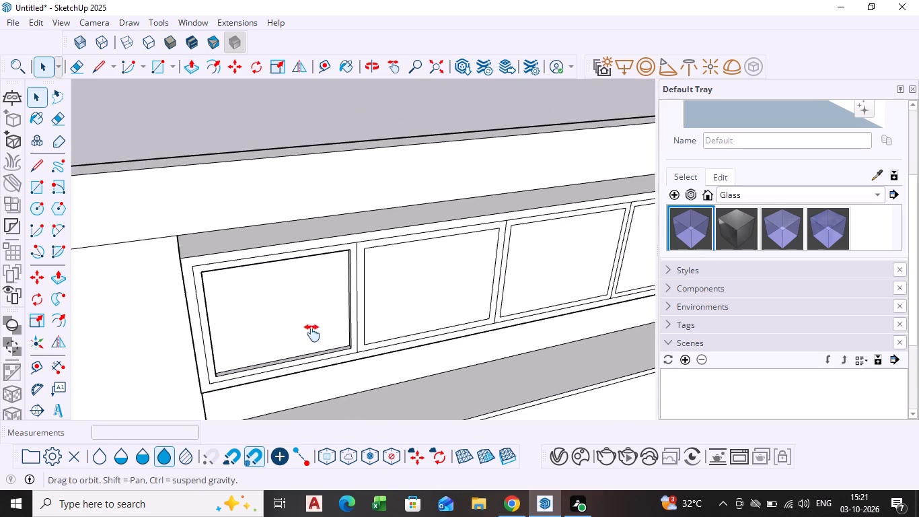
shift+middle_drag(312, 333, 213, 333)
click(258, 320)
key(p)
double_click(258, 320)
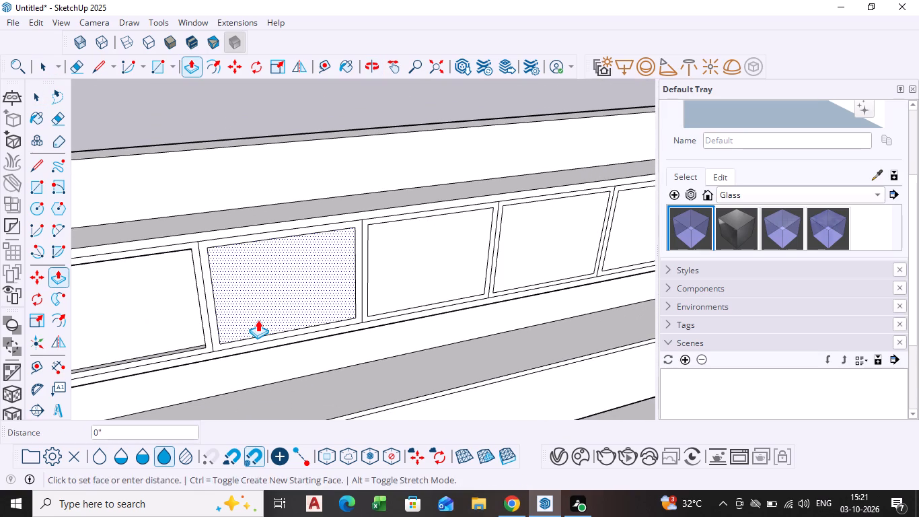
double_click(392, 288)
scroll(452, 305, down, 3)
middle_drag(453, 306, 296, 333)
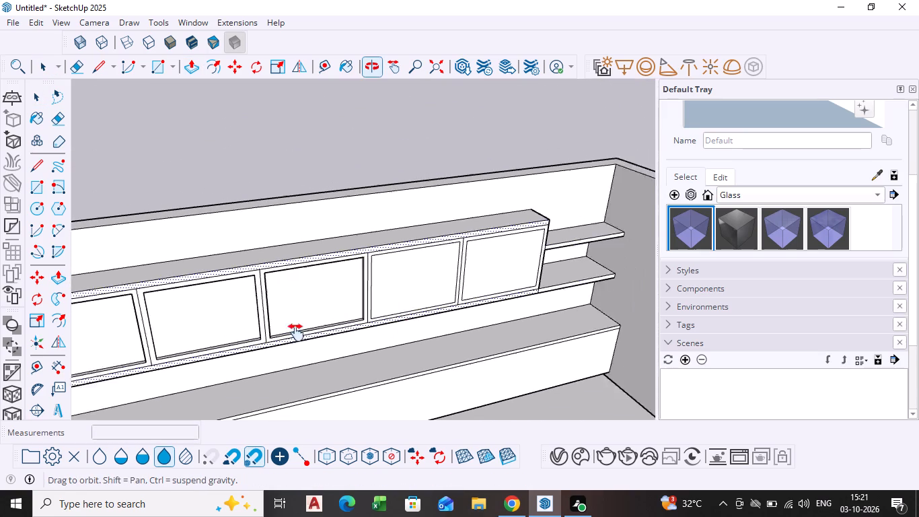
middle_drag(296, 333, 277, 333)
double_click(340, 296)
double_click(443, 271)
scroll(329, 313, down, 2)
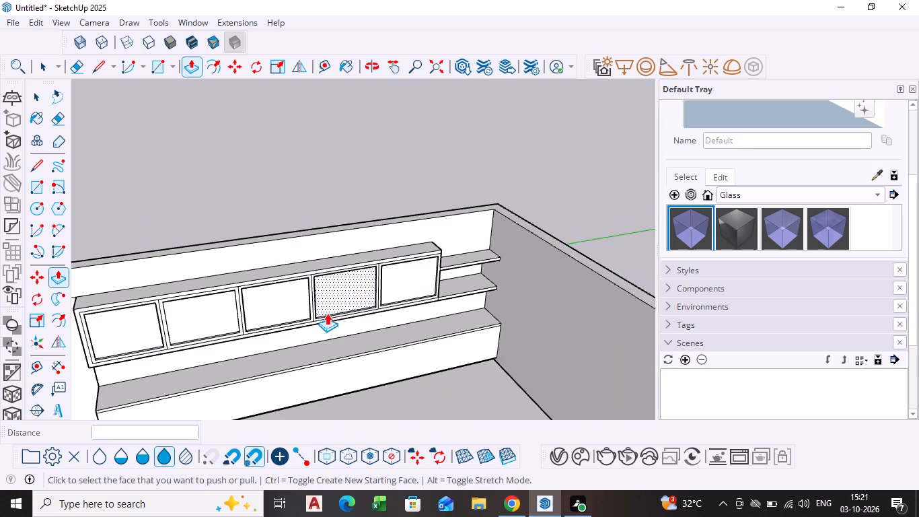
scroll(327, 313, down, 4)
middle_drag(272, 316, 267, 264)
key(space)
click(342, 216)
Paint the five recessed panels of the upper cabinet with the Glass_Safety_01 material.
scroll(354, 290, down, 5)
middle_drag(340, 343, 358, 285)
scroll(163, 221, up, 7)
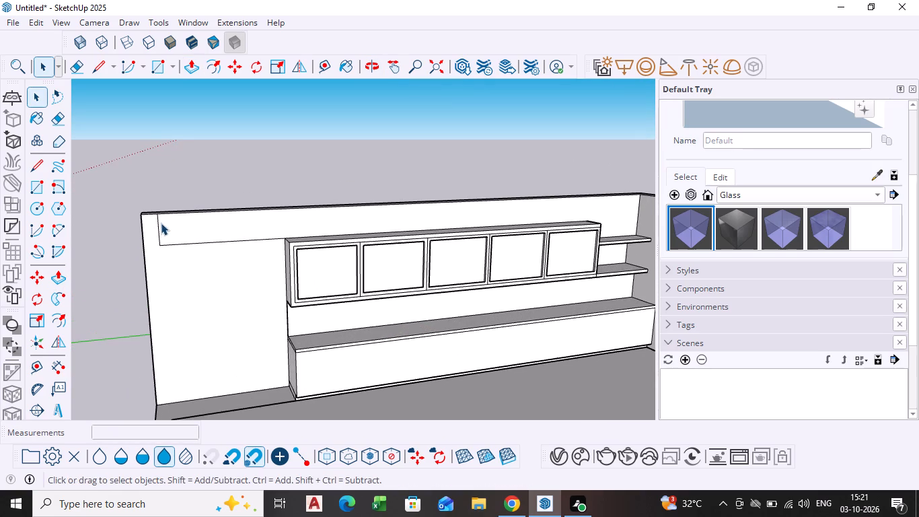
scroll(271, 303, down, 1)
middle_drag(271, 304, 347, 313)
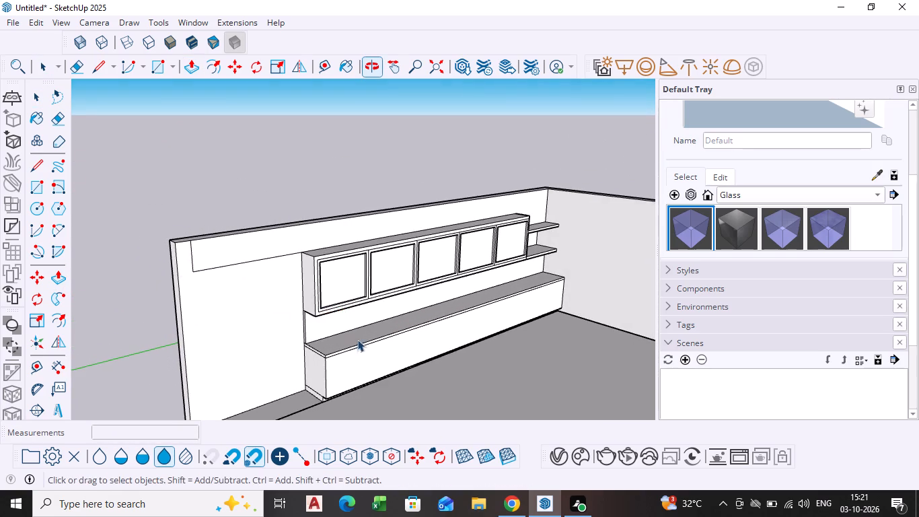
shift+middle_drag(418, 338, 371, 320)
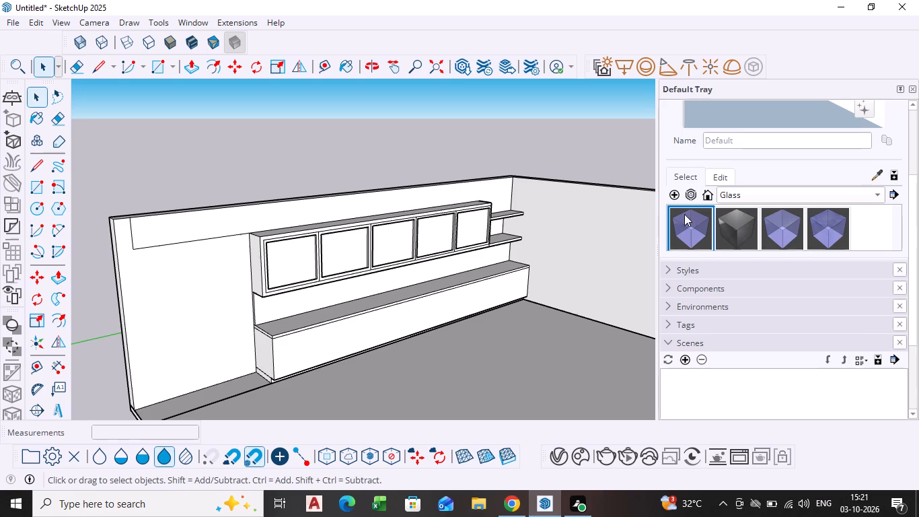
click(778, 228)
scroll(408, 213, up, 4)
click(245, 272)
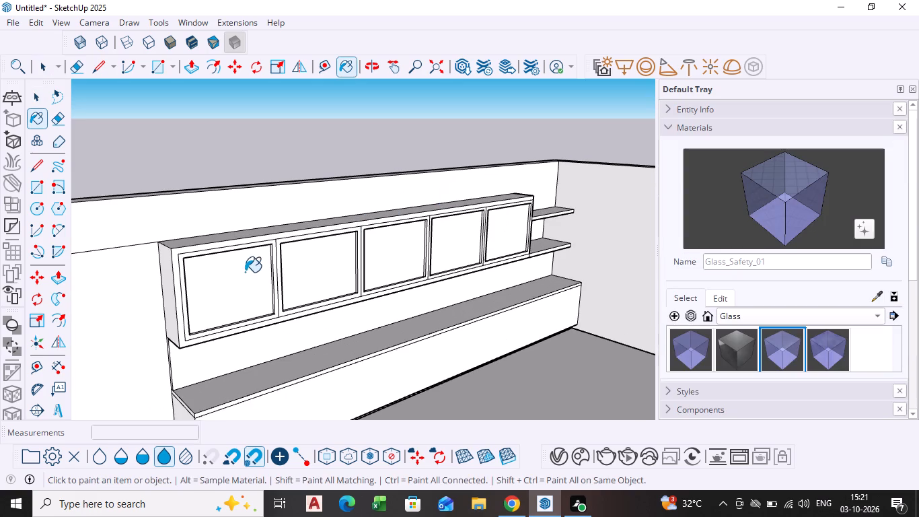
click(305, 282)
click(388, 277)
click(482, 249)
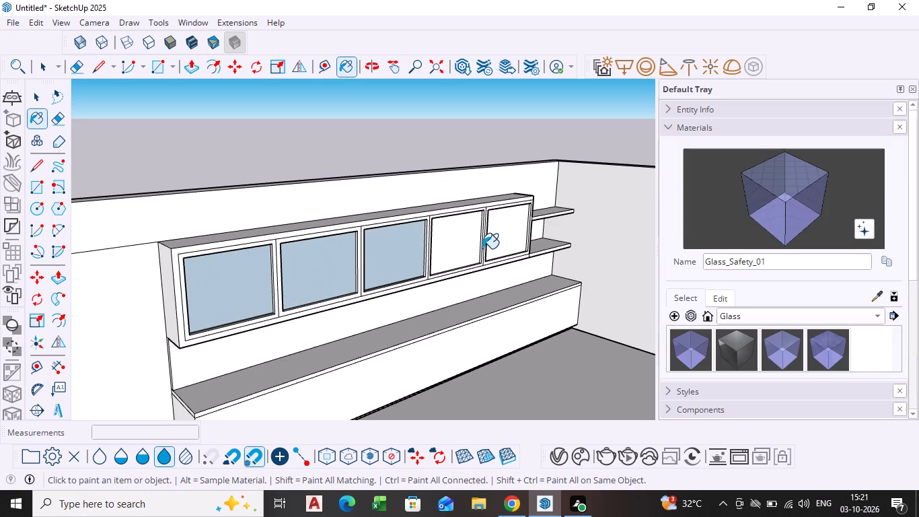
click(462, 246)
click(503, 246)
Examine the fifth compartment's interior through its glass panel from several angles.
middle_drag(455, 261, 340, 265)
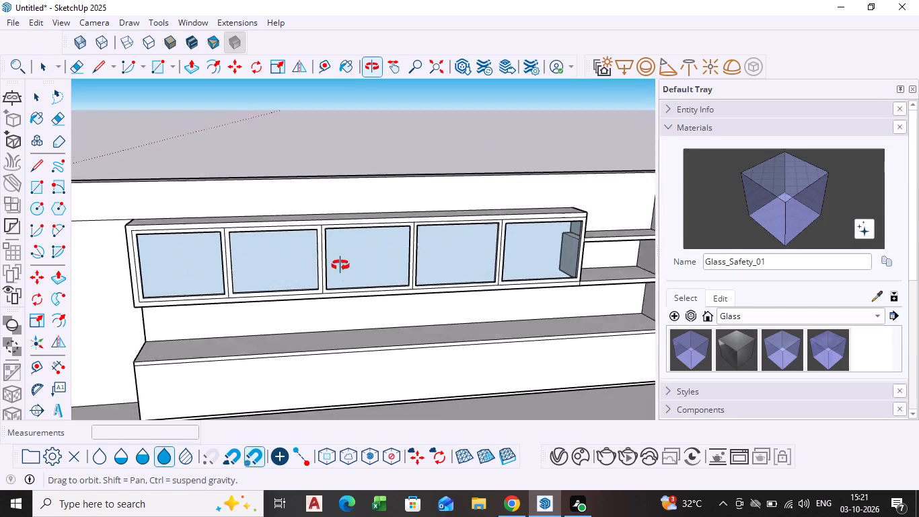
middle_drag(340, 265, 433, 300)
scroll(586, 203, up, 7)
middle_drag(525, 222, 527, 188)
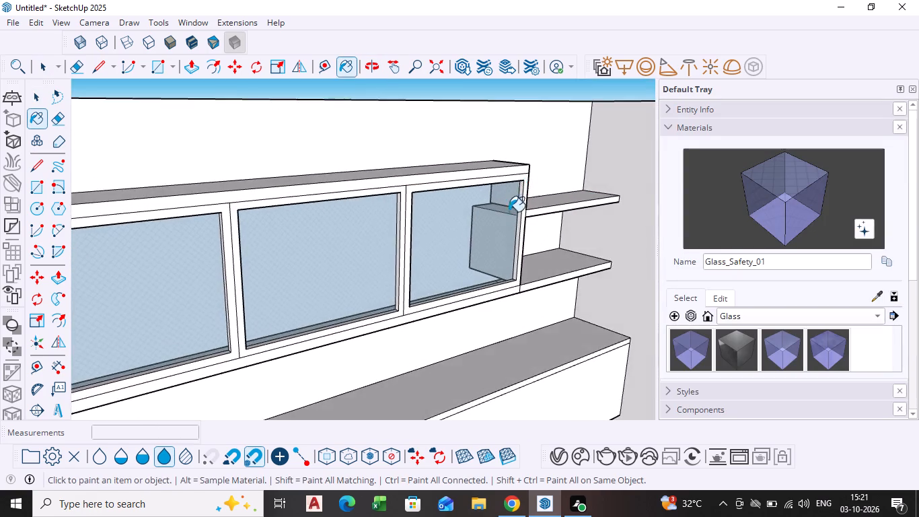
scroll(507, 218, up, 4)
scroll(512, 226, down, 5)
middle_drag(535, 236, 370, 265)
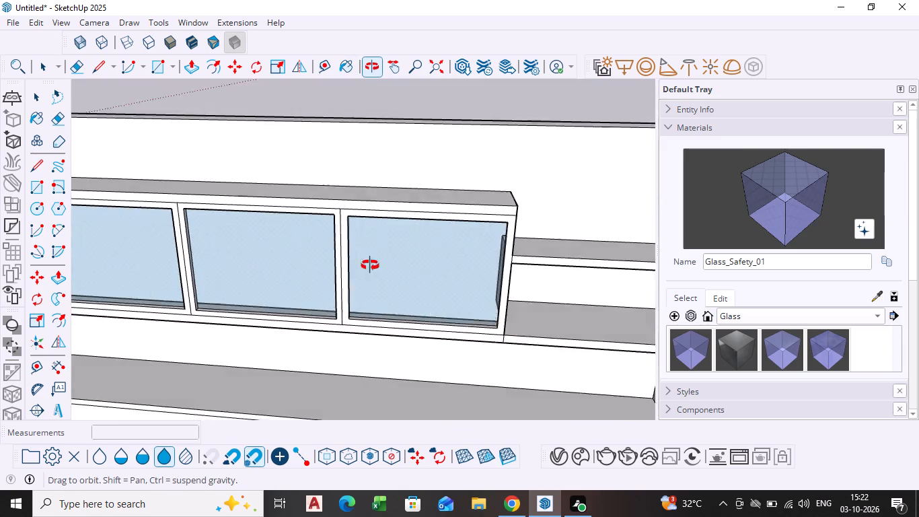
middle_drag(370, 265, 367, 311)
middle_drag(498, 205, 80, 101)
scroll(492, 238, down, 1)
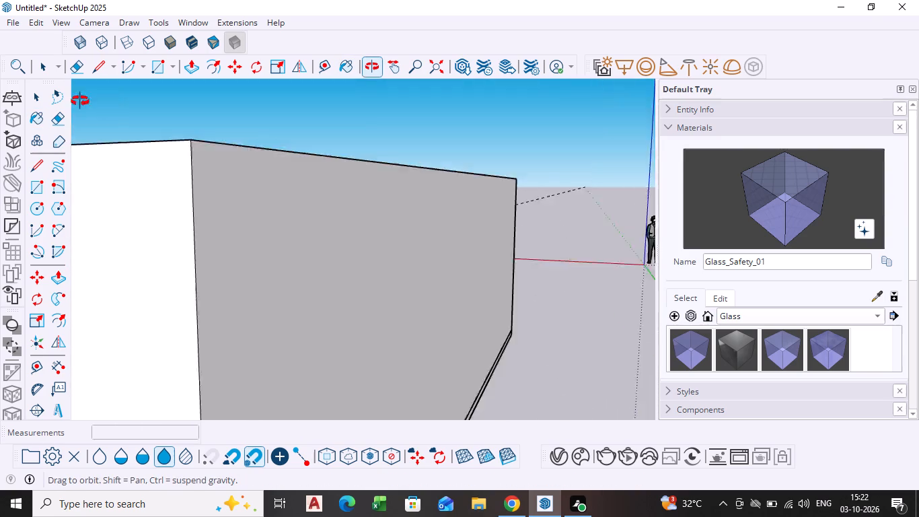
middle_drag(80, 101, 499, 232)
scroll(488, 285, up, 4)
middle_drag(499, 267, 552, 181)
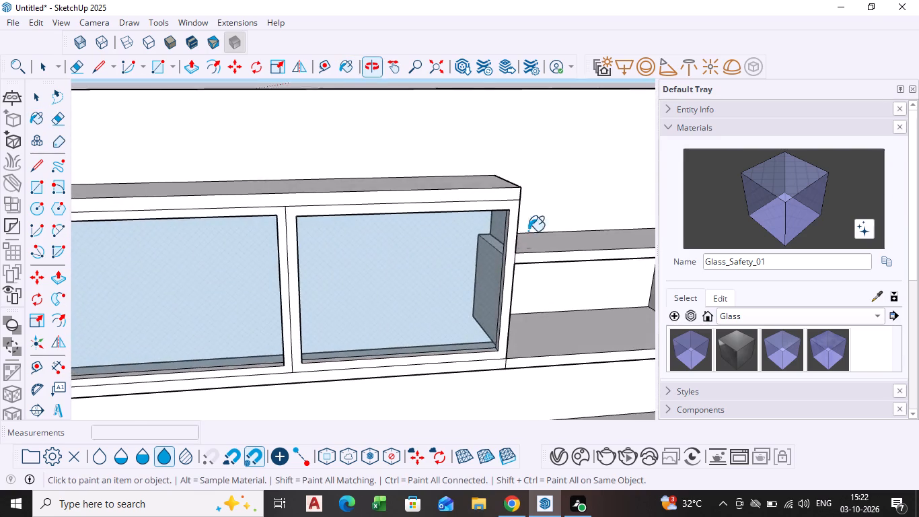
scroll(509, 261, up, 11)
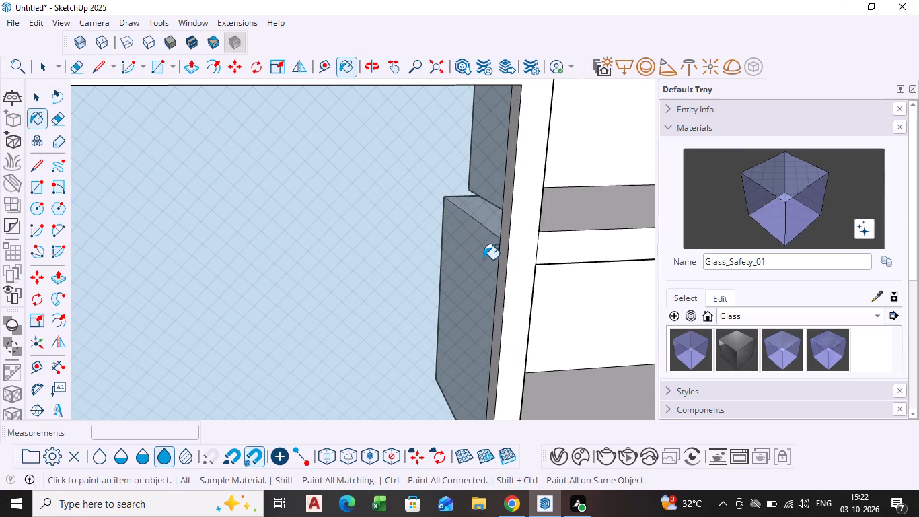
scroll(484, 258, down, 6)
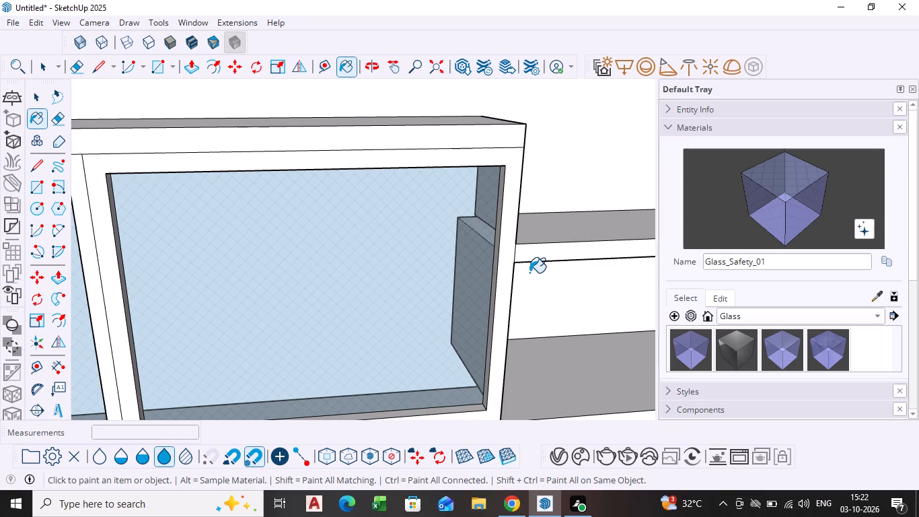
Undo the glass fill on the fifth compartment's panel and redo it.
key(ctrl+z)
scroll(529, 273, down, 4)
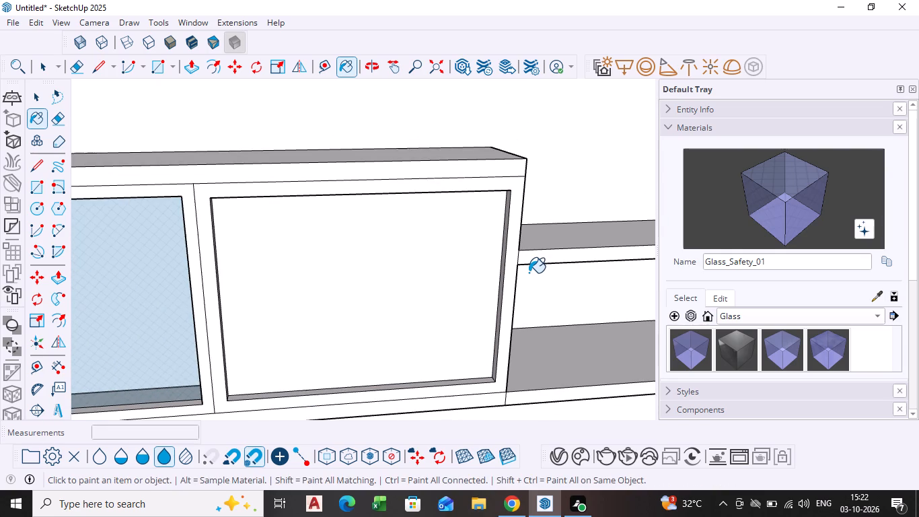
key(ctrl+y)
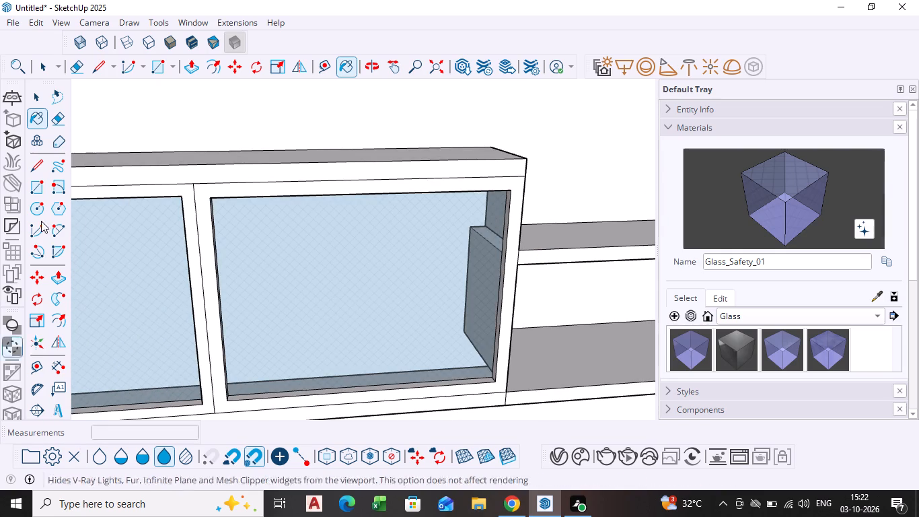
Paint the outer front frame of the upper cabinet with the Glass_Mirror_01 material.
scroll(488, 361, down, 3)
scroll(597, 488, down, 7)
scroll(392, 277, down, 4)
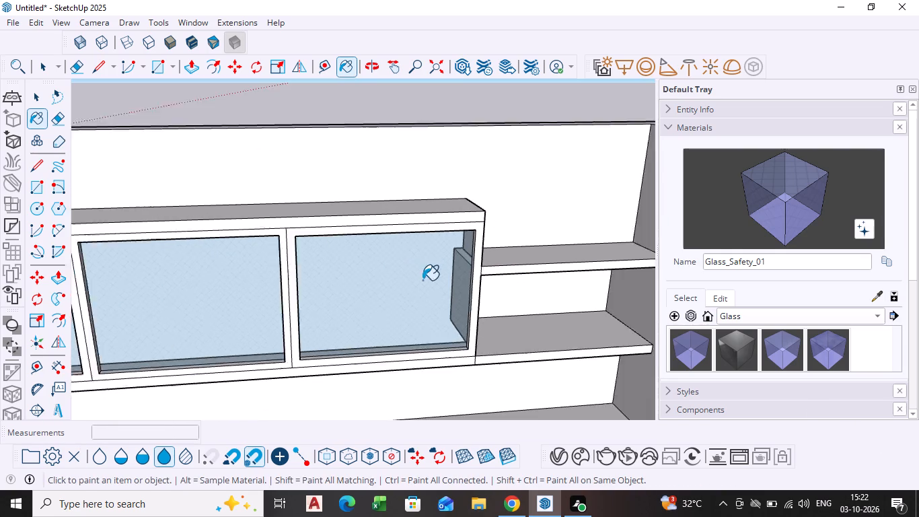
scroll(422, 280, down, 13)
scroll(369, 414, down, 3)
shift+middle_drag(365, 414, 488, 339)
scroll(426, 377, up, 4)
key(space)
scroll(464, 462, down, 4)
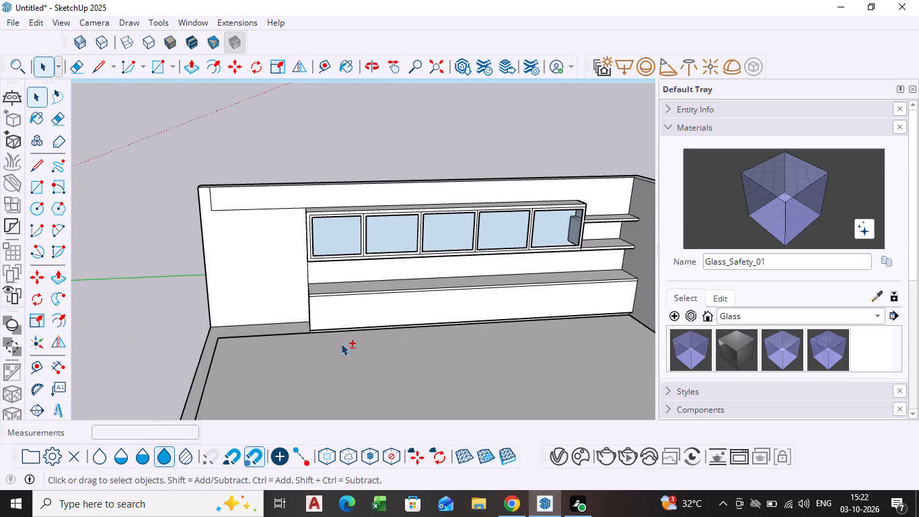
shift+middle_drag(340, 343, 194, 458)
shift+scroll(174, 376, down, 1)
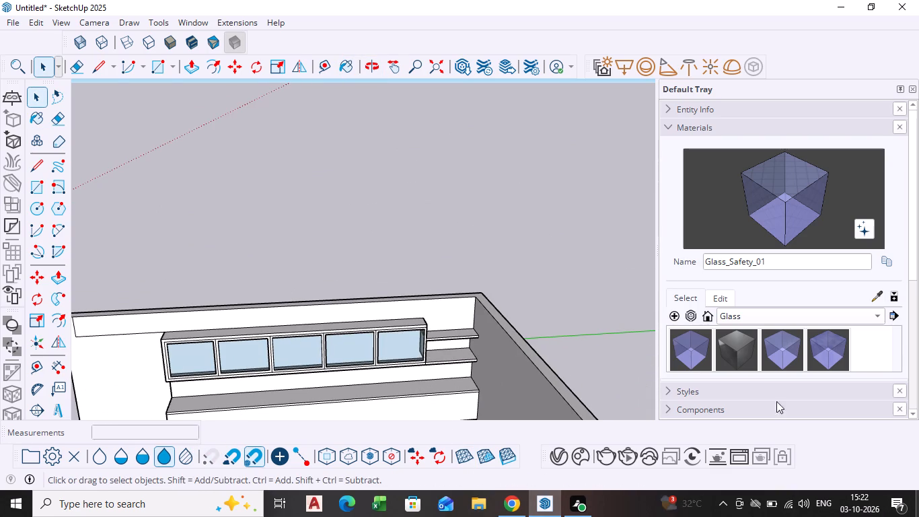
middle_drag(333, 312, 361, 193)
scroll(223, 316, up, 3)
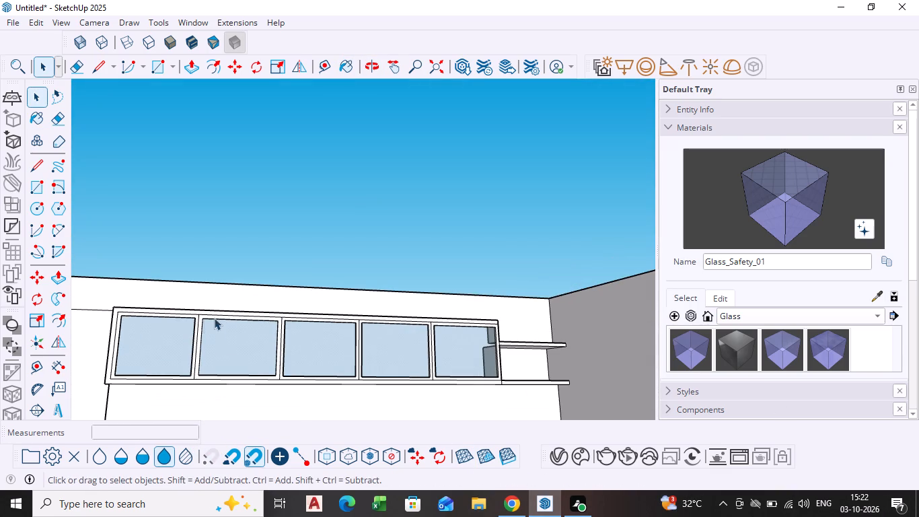
click(740, 347)
scroll(126, 317, up, 2)
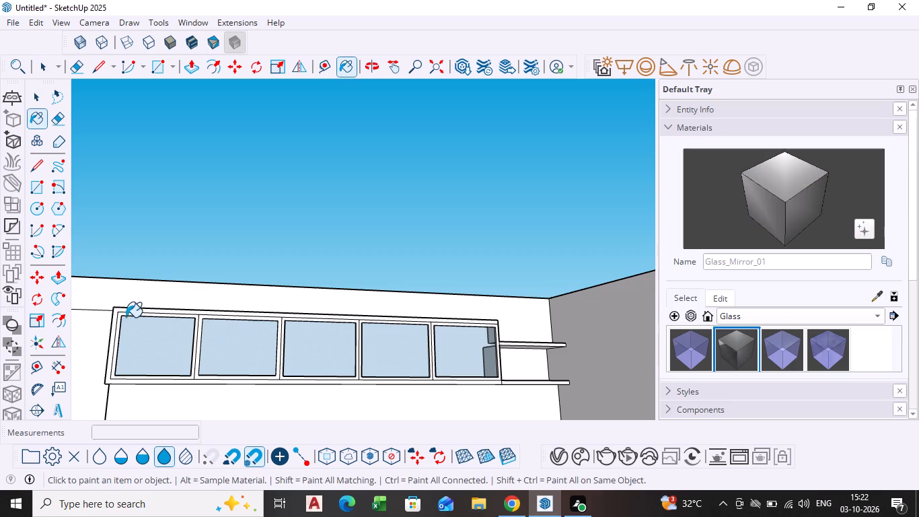
scroll(126, 317, up, 1)
click(151, 312)
scroll(157, 327, up, 4)
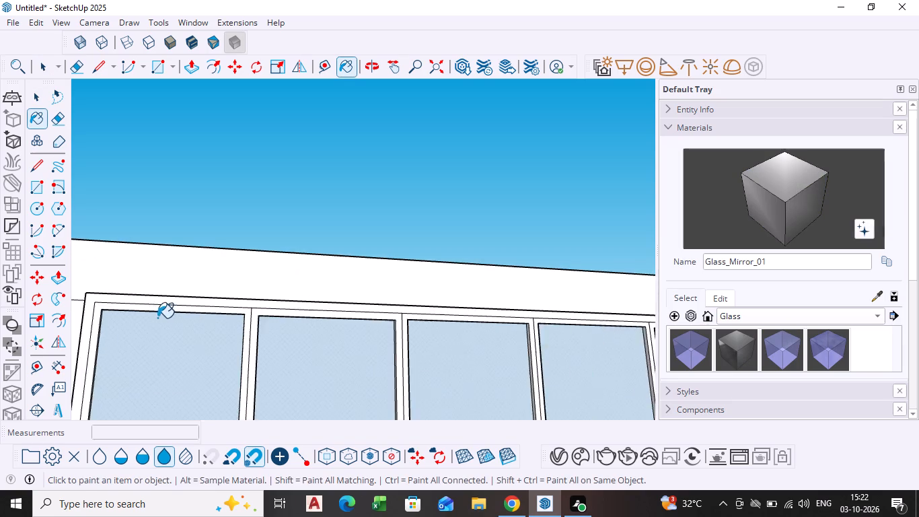
scroll(161, 310, up, 4)
click(166, 298)
scroll(270, 315, down, 5)
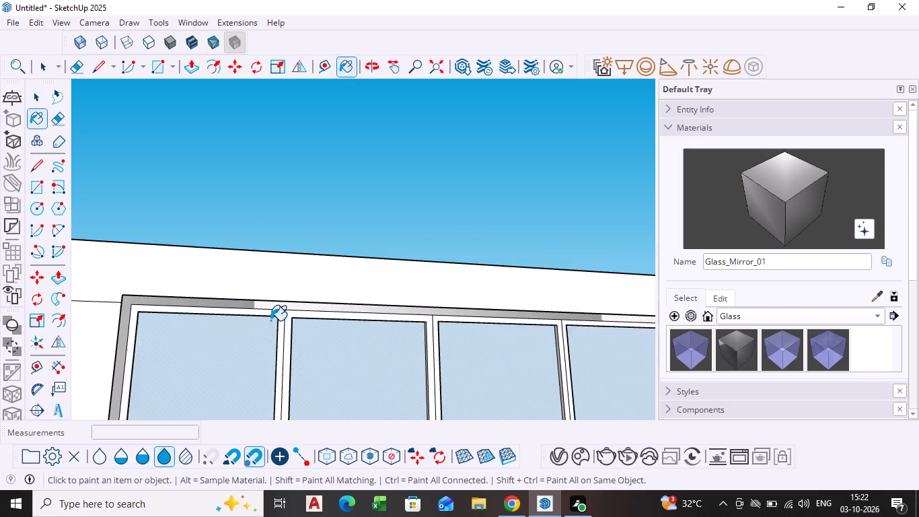
scroll(270, 320, down, 10)
scroll(325, 350, down, 1)
middle_drag(328, 359, 428, 399)
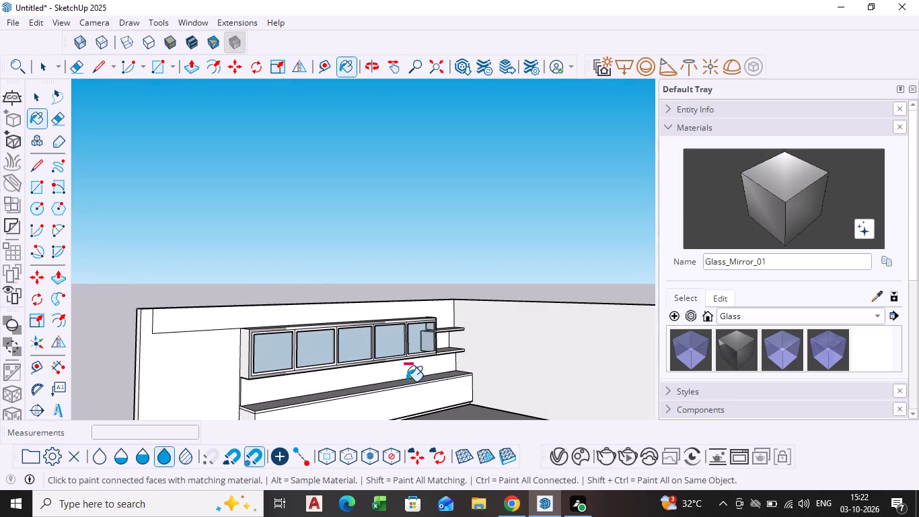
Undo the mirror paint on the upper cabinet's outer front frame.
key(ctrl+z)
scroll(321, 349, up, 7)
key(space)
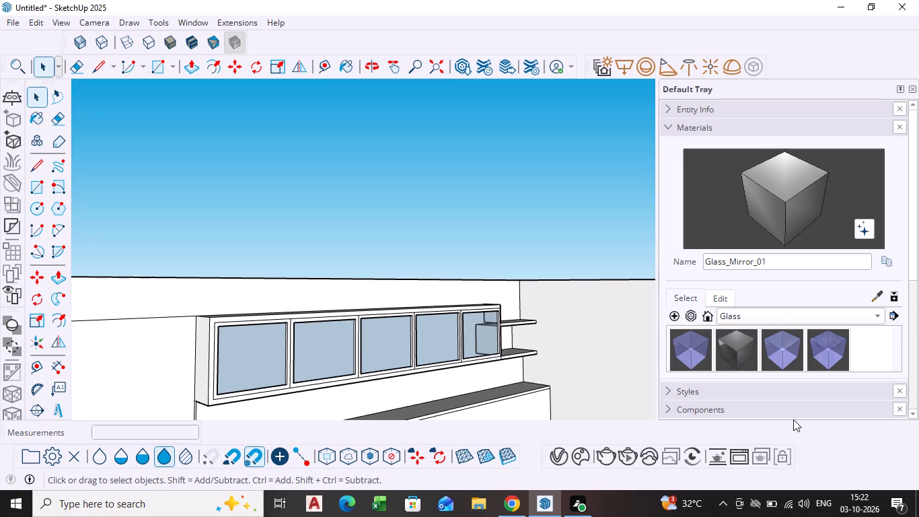
Paint the outer front frame of the upper cabinet with M08_Obsidian_Black from the Solid Colors collection.
click(762, 316)
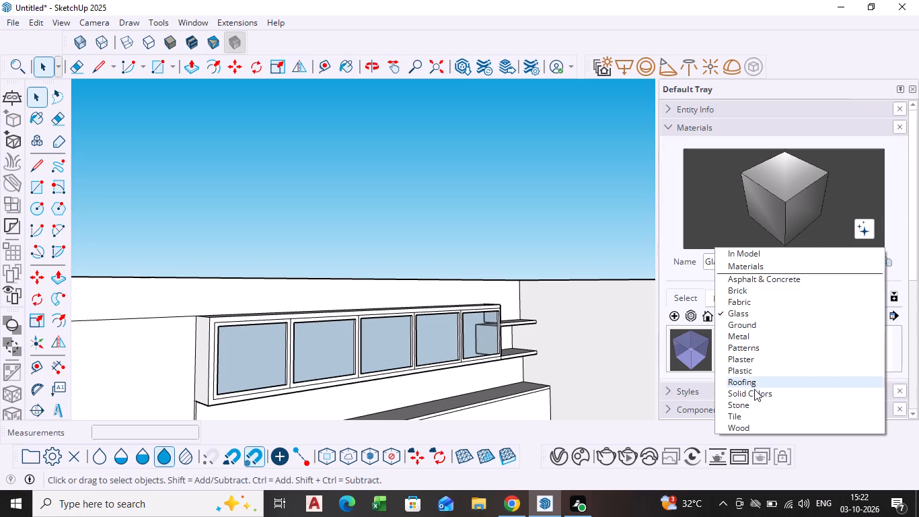
click(751, 390)
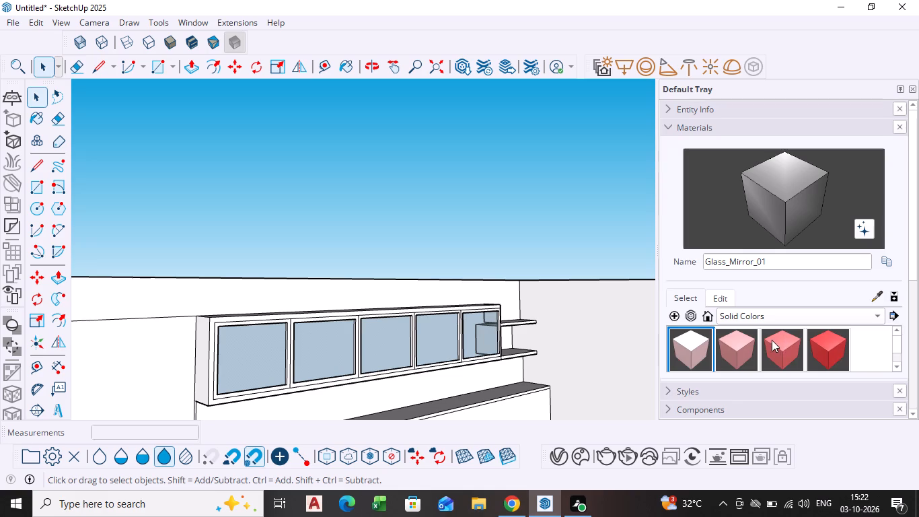
scroll(770, 340, down, 4)
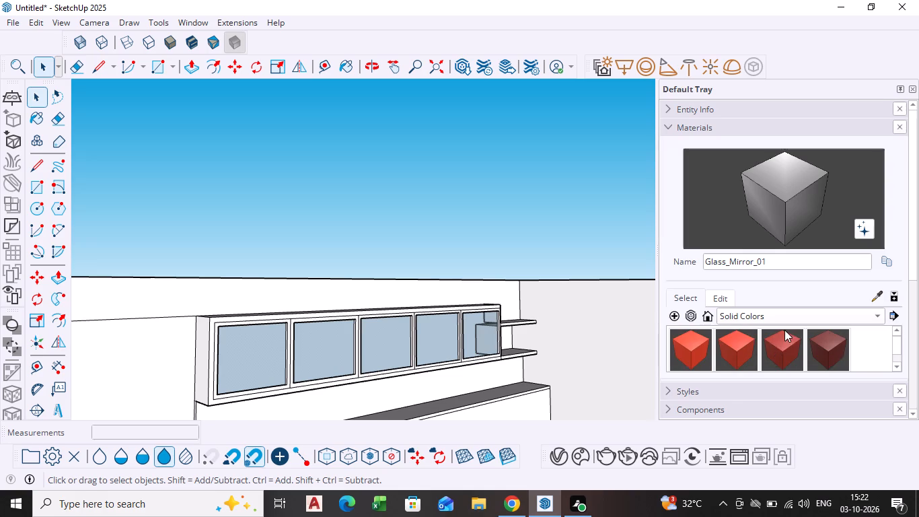
scroll(784, 341, down, 18)
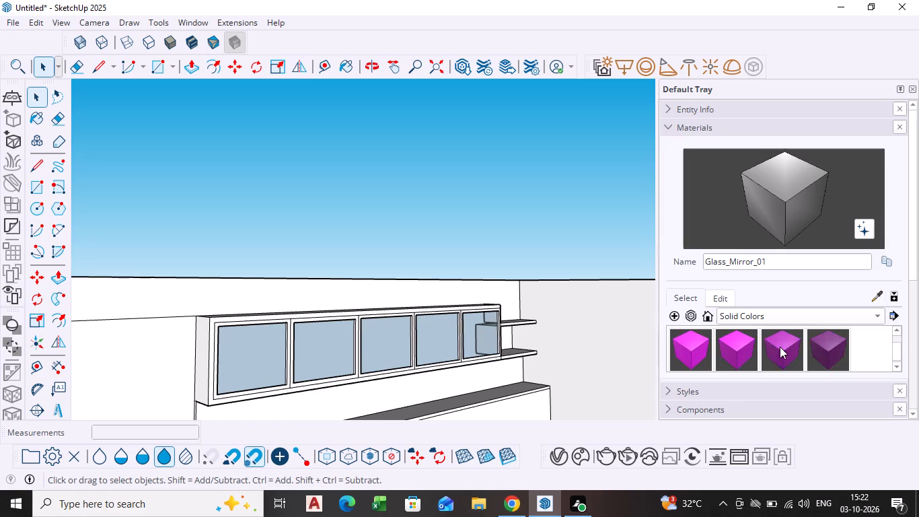
scroll(779, 347, down, 8)
click(677, 223)
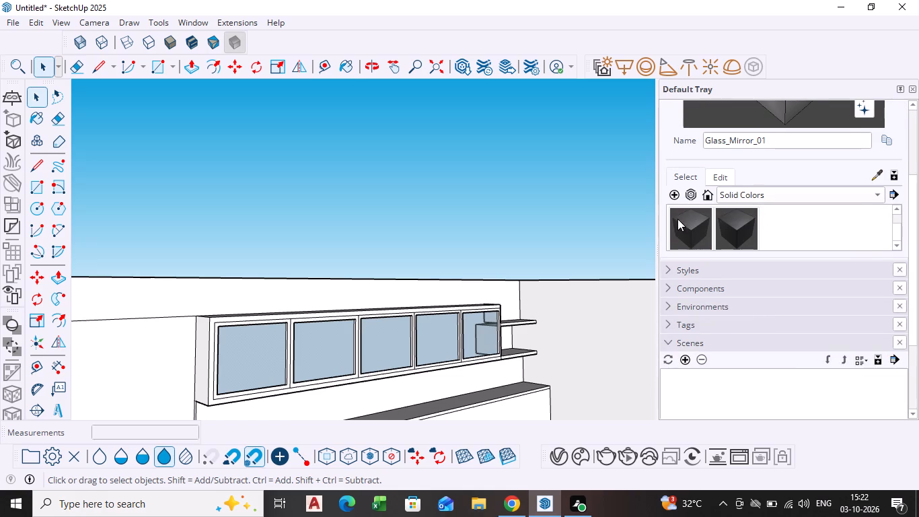
scroll(80, 389, up, 3)
scroll(282, 376, up, 4)
middle_drag(255, 352, 218, 361)
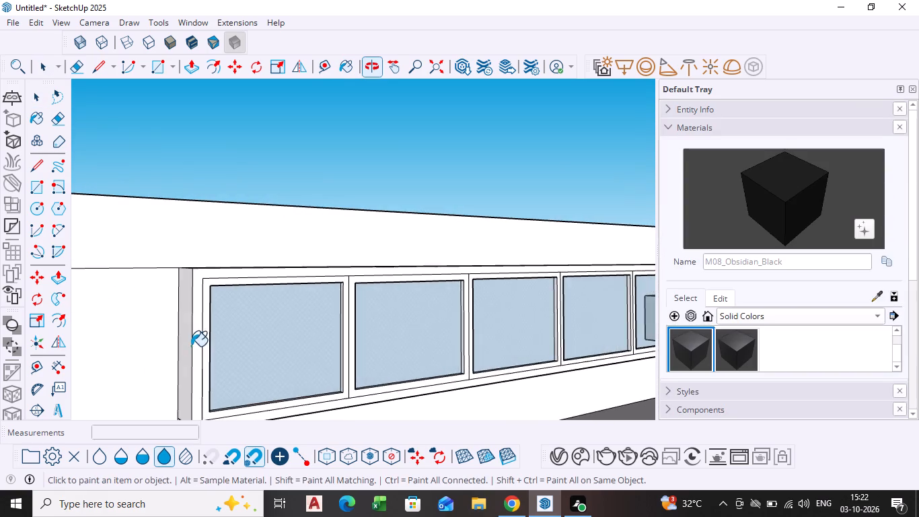
scroll(191, 346, up, 3)
click(200, 341)
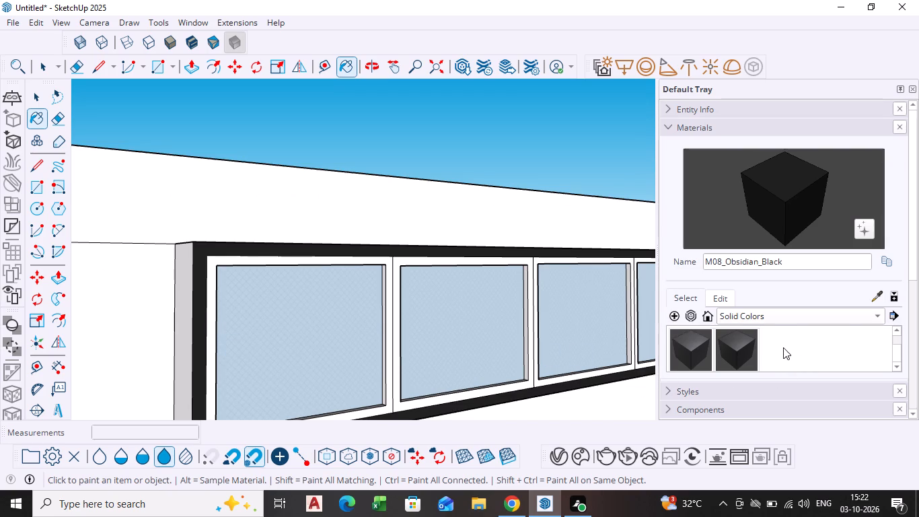
Paint the inner frames around the first three glass panels of the upper cabinet with M07_Charcoal_Gleam.
scroll(783, 347, up, 1)
click(820, 349)
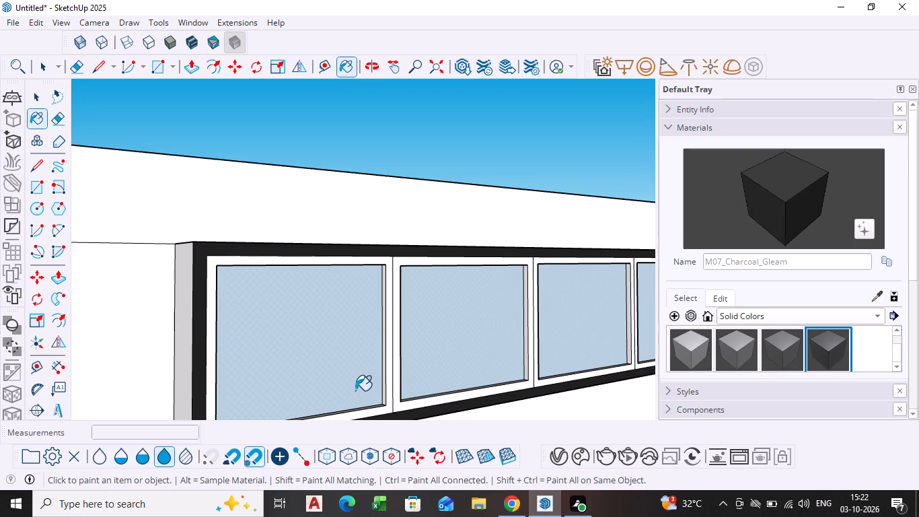
scroll(353, 389, up, 3)
click(149, 351)
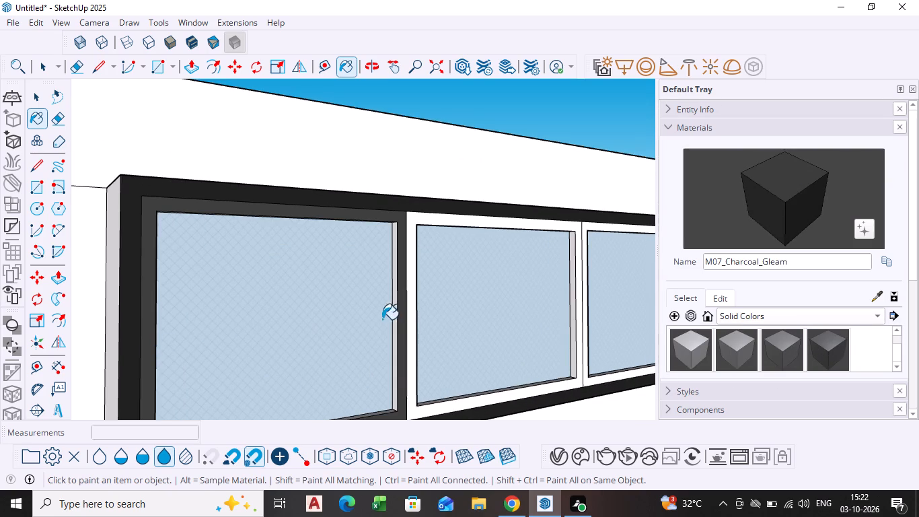
click(411, 322)
scroll(428, 335, down, 9)
middle_drag(431, 350, 428, 353)
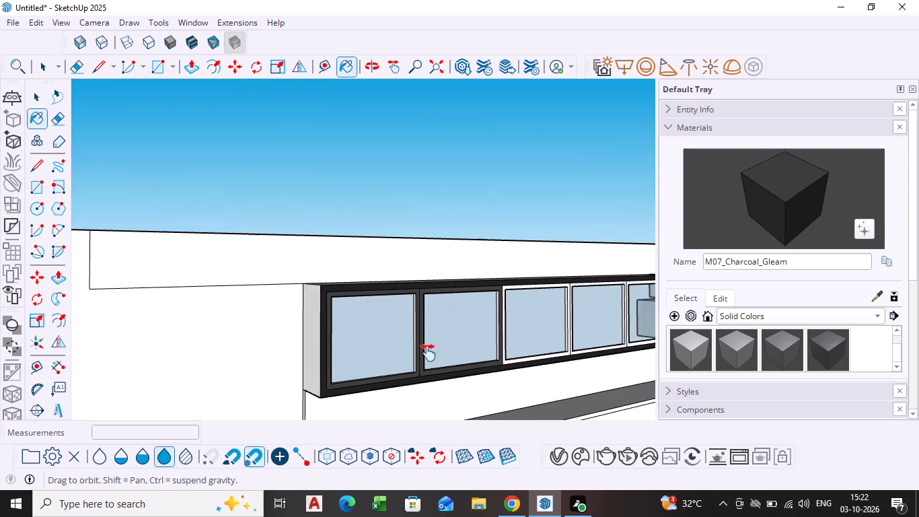
middle_drag(428, 353, 171, 344)
scroll(281, 331, up, 8)
click(255, 335)
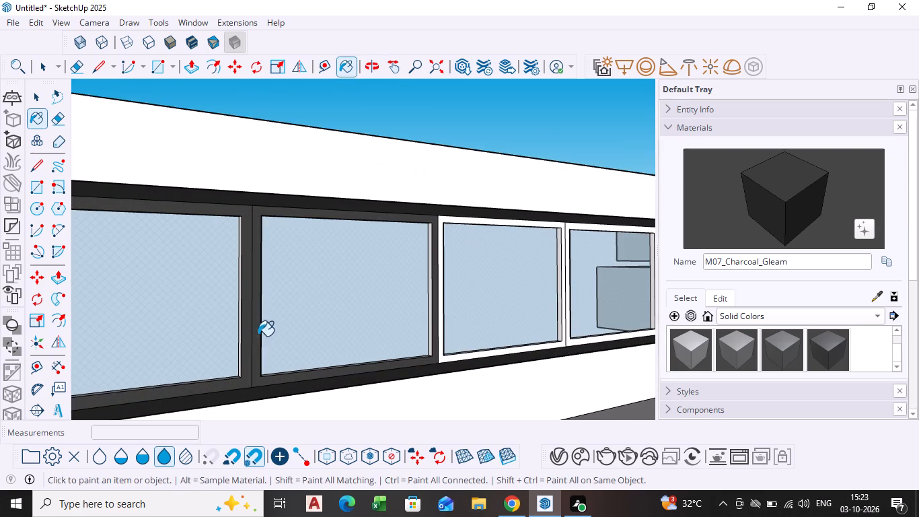
Paint the inner frames around the fourth and fifth glass panels with M07_Charcoal_Gleam.
scroll(437, 339, down, 3)
middle_drag(437, 339, 309, 346)
scroll(318, 337, up, 6)
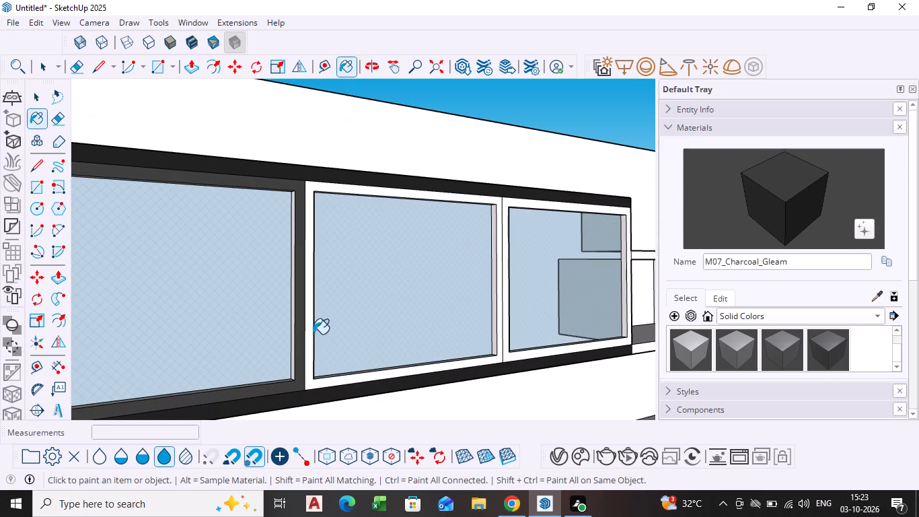
click(307, 335)
shift+scroll(491, 358, down, 2)
shift+middle_drag(490, 361, 284, 378)
scroll(318, 349, up, 6)
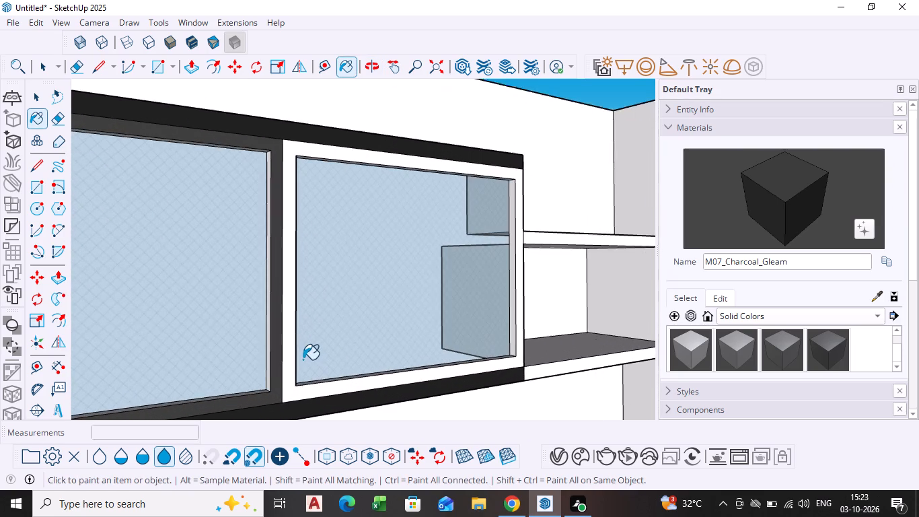
scroll(303, 359, up, 1)
click(285, 363)
scroll(355, 384, down, 15)
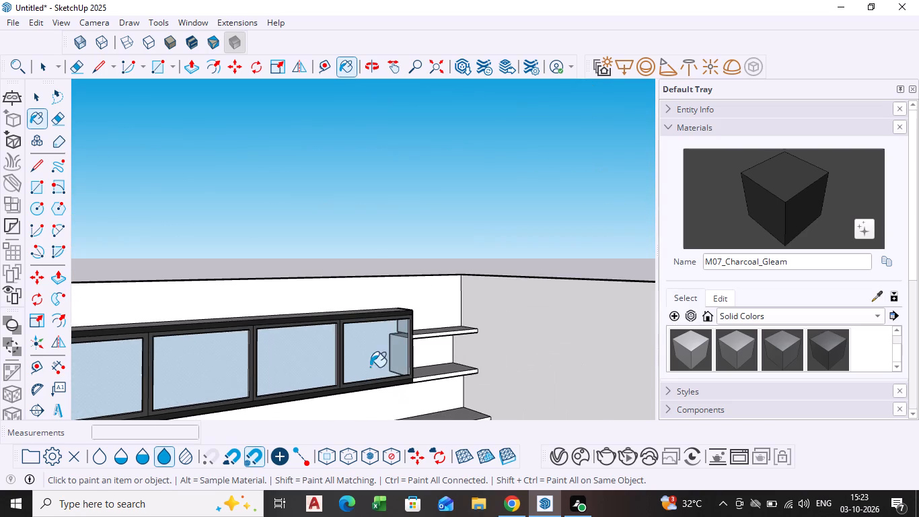
key(space)
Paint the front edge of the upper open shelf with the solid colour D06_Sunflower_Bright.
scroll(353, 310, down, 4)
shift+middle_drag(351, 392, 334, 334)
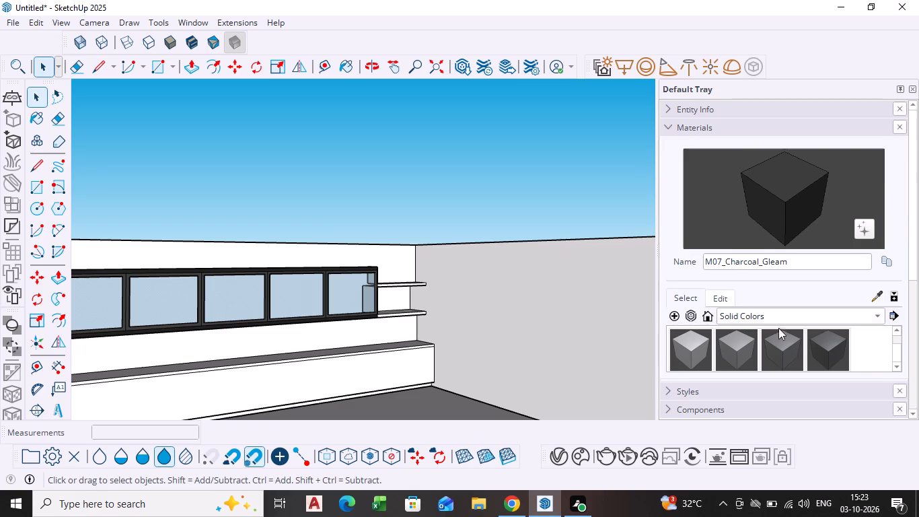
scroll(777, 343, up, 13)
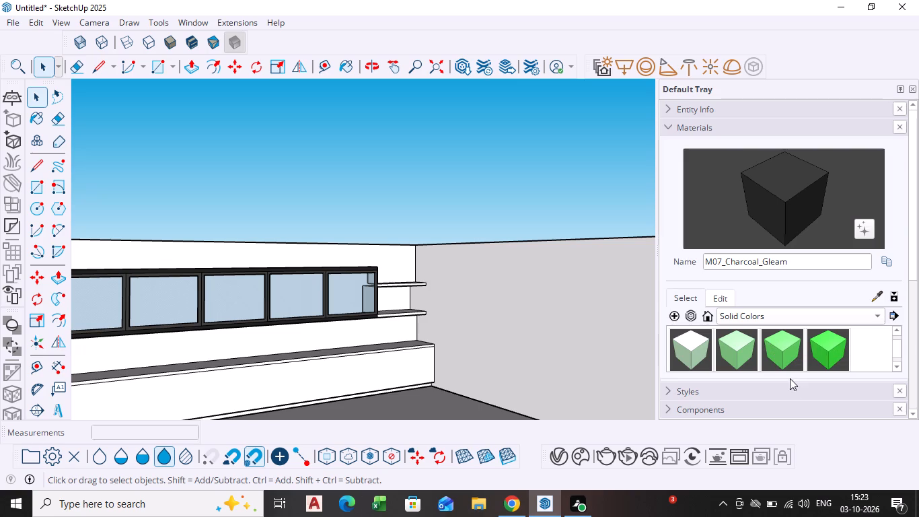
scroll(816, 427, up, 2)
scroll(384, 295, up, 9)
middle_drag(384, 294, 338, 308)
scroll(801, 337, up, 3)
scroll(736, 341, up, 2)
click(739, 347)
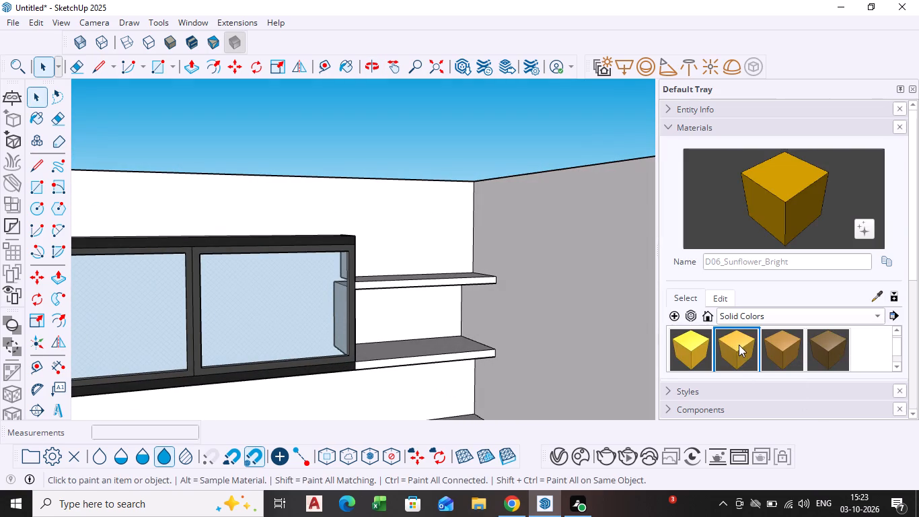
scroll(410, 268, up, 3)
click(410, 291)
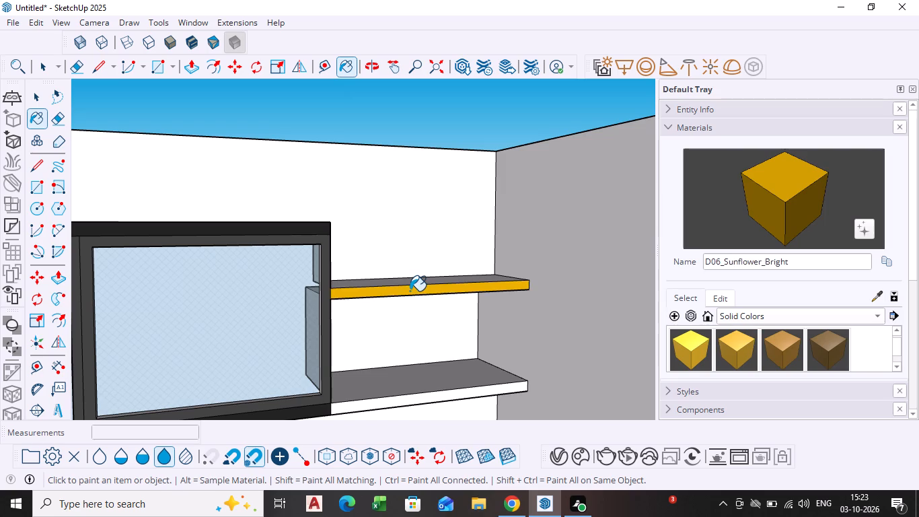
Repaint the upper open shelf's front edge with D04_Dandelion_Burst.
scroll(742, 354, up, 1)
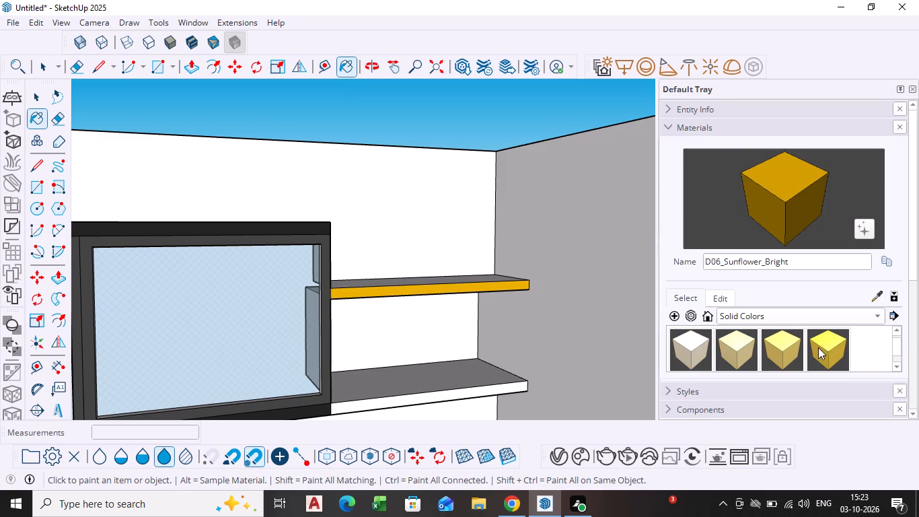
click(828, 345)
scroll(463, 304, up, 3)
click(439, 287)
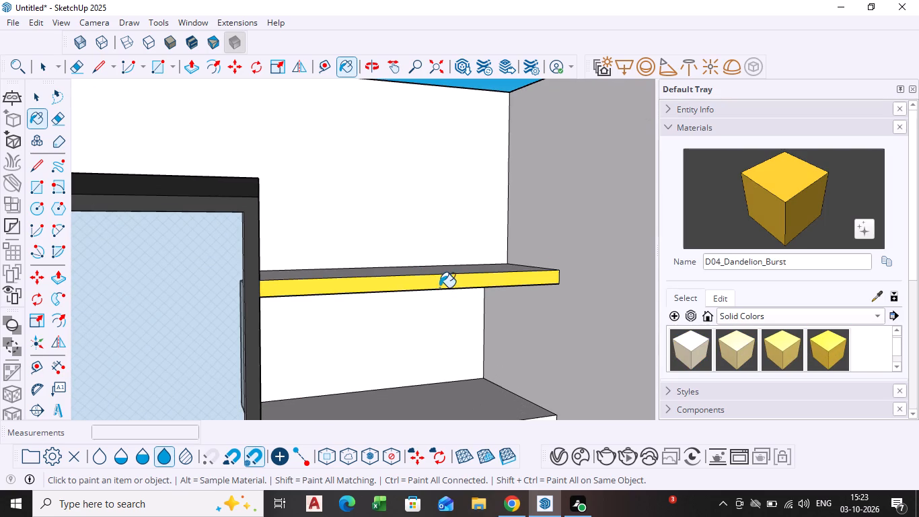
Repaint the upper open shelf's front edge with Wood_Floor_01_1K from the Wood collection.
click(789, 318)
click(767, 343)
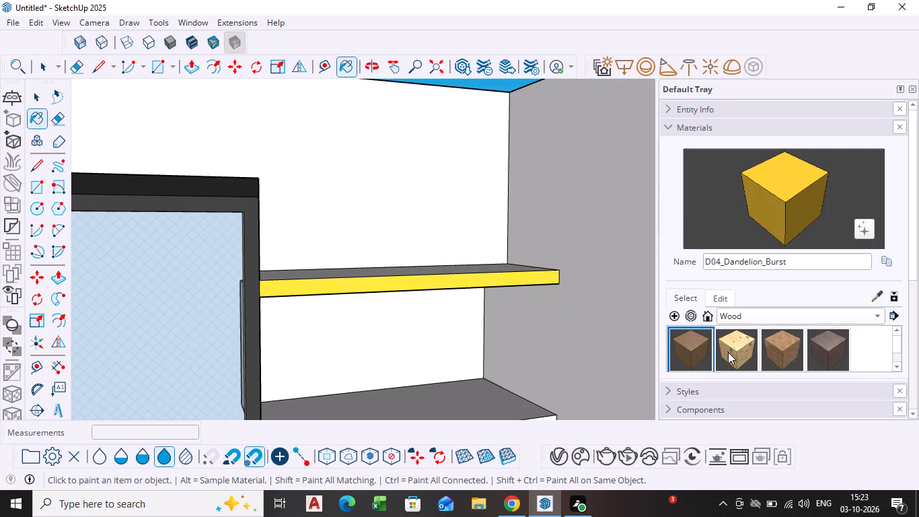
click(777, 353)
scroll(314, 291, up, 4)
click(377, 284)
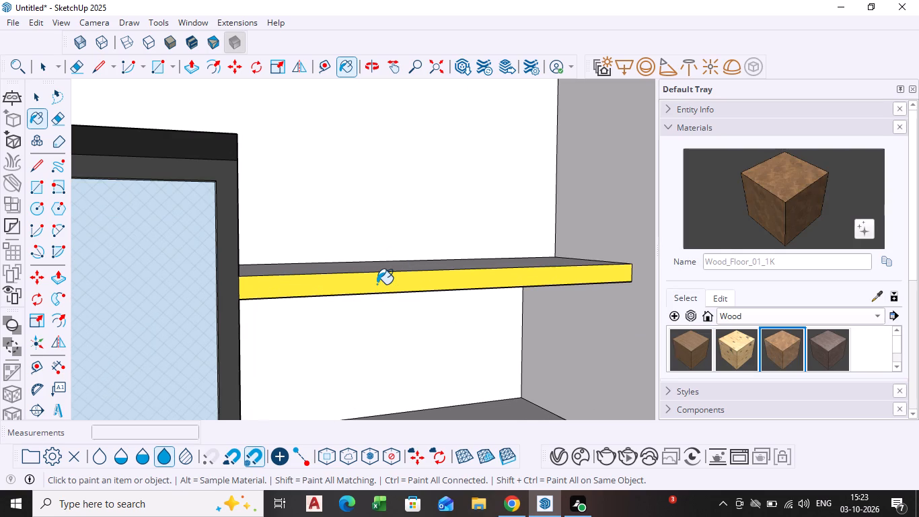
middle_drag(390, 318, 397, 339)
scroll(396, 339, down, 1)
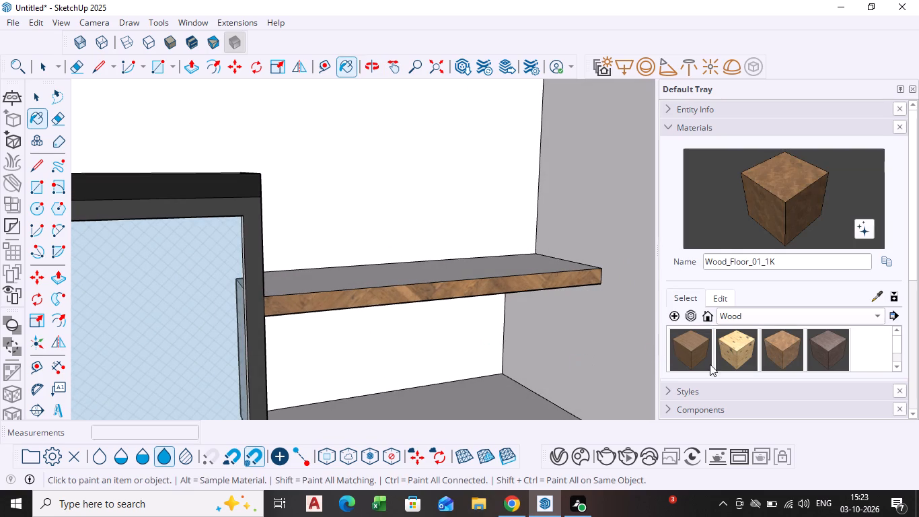
Paint the front edges and top faces of both open shelves with the Plywood_08_1K wood material.
click(735, 352)
scroll(399, 302, up, 4)
click(399, 287)
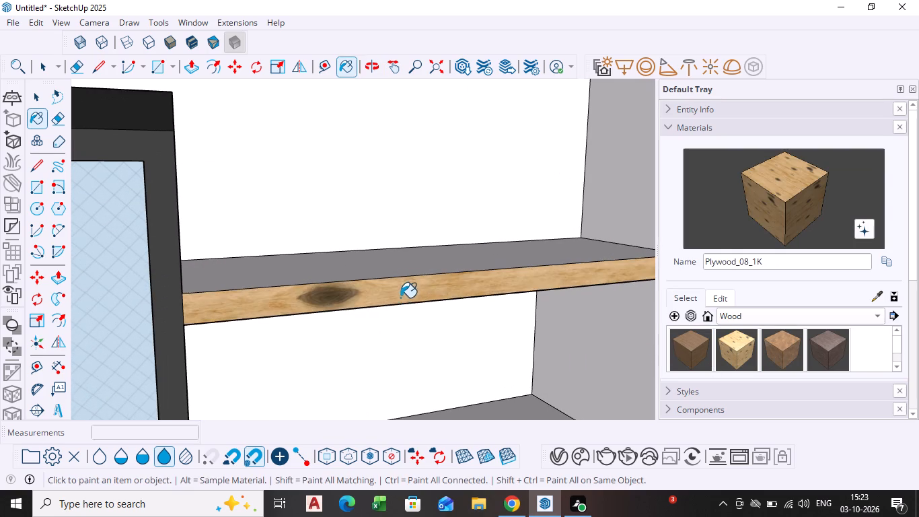
scroll(400, 305, down, 10)
middle_drag(415, 347, 354, 303)
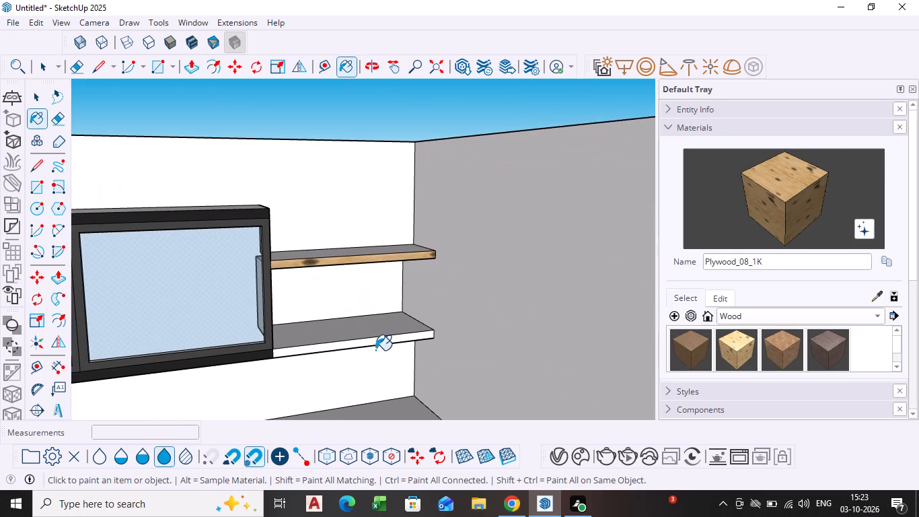
scroll(377, 357, up, 4)
click(330, 337)
click(336, 312)
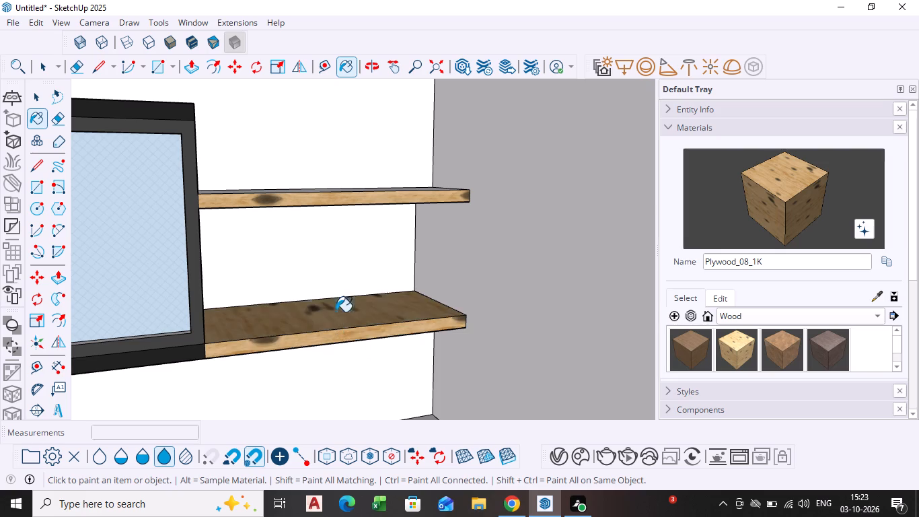
scroll(332, 334, down, 1)
middle_drag(332, 358, 341, 407)
click(349, 205)
scroll(327, 322, down, 1)
middle_drag(322, 322, 321, 322)
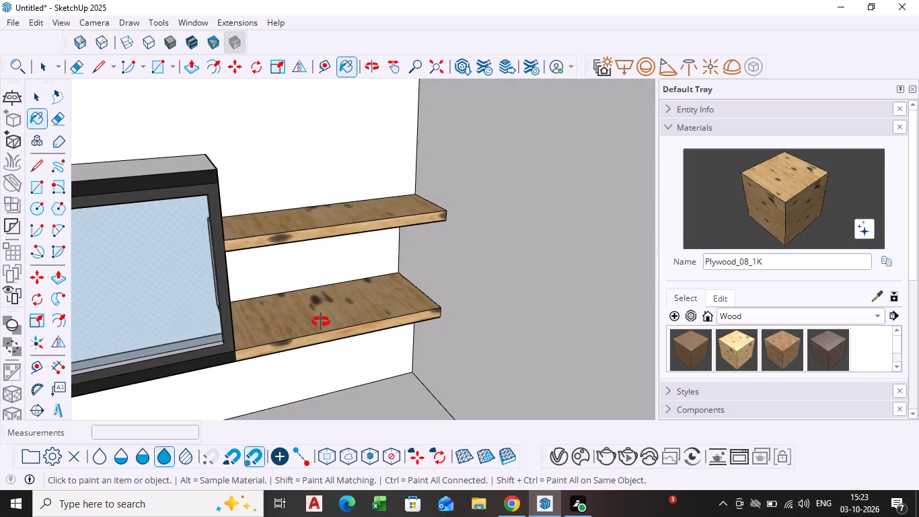
middle_drag(321, 322, 319, 268)
key(space)
Examine the painted cabinet, open shelves, backsplash and counter from several angles.
scroll(263, 260, down, 5)
scroll(228, 304, down, 5)
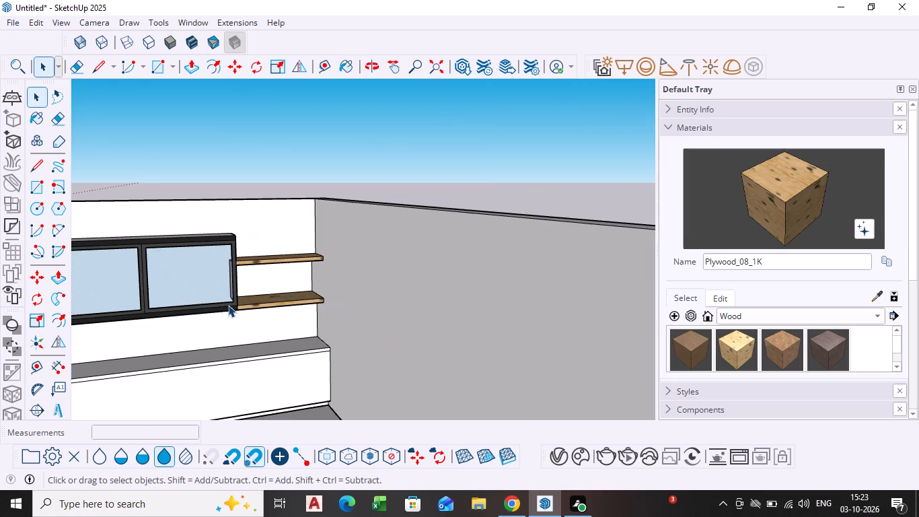
shift+middle_drag(214, 308, 406, 261)
scroll(291, 283, down, 9)
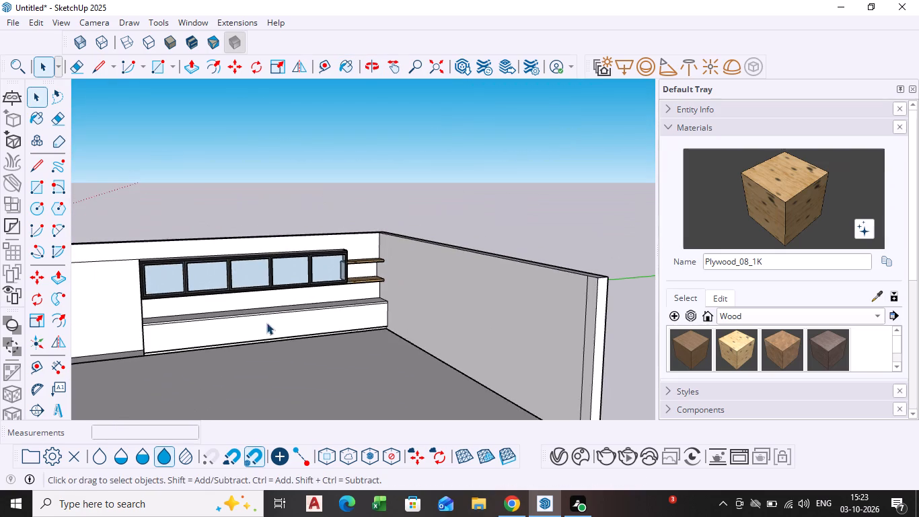
shift+middle_drag(262, 322, 324, 315)
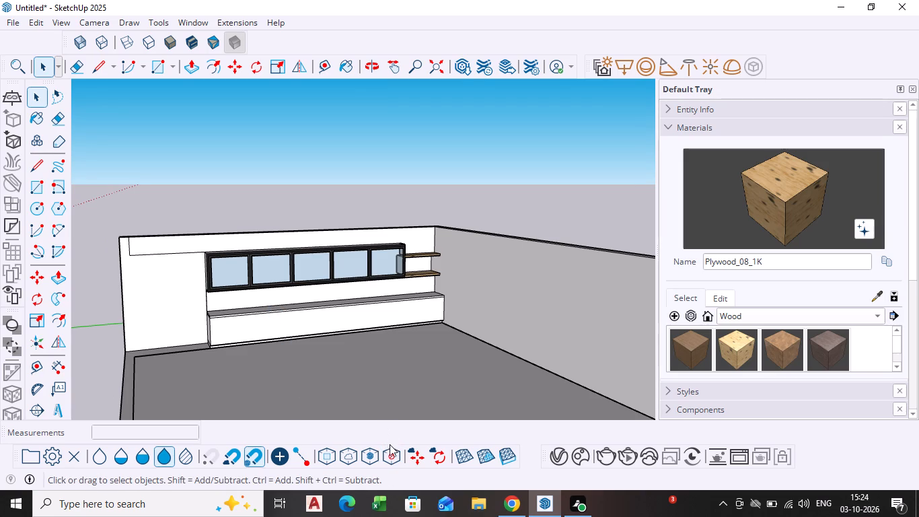
scroll(286, 350, up, 6)
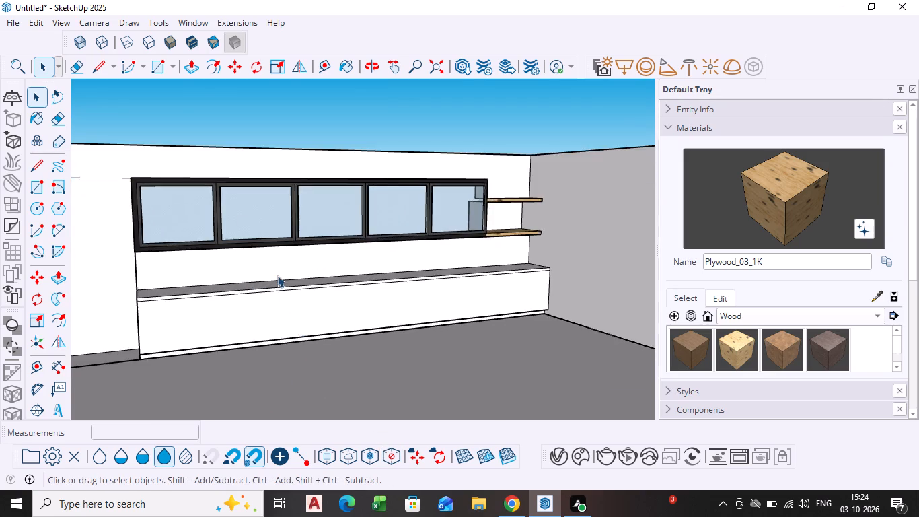
scroll(277, 275, up, 3)
middle_drag(235, 274, 236, 223)
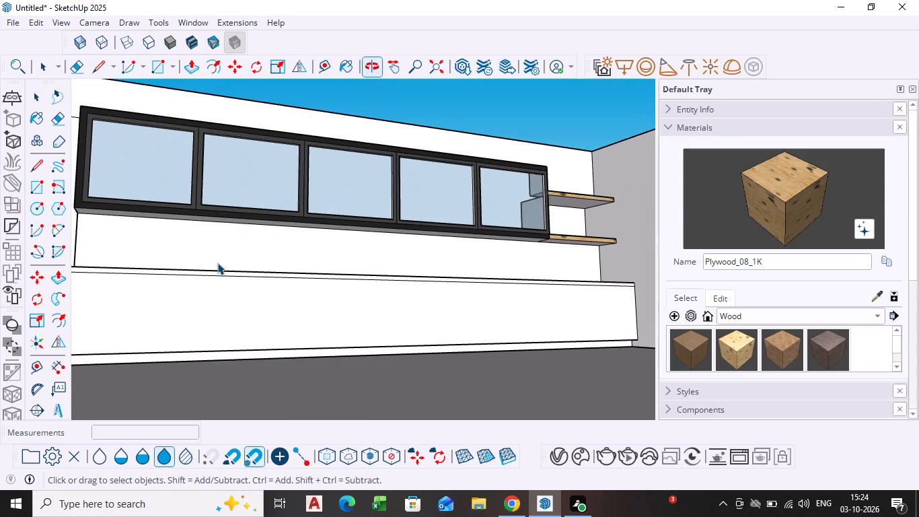
scroll(212, 272, up, 3)
scroll(215, 258, down, 1)
middle_drag(215, 258, 231, 289)
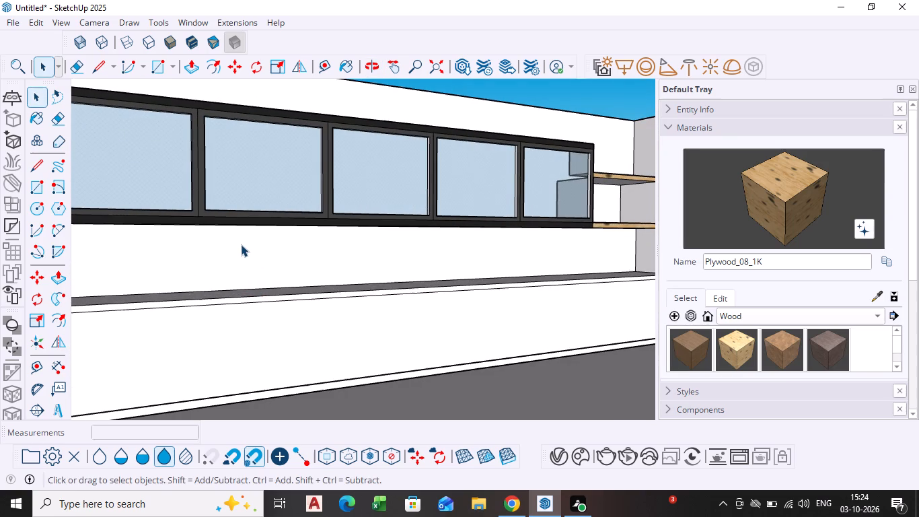
Select the backsplash face between the counter and upper cabinet and display the Tile material collection.
click(241, 245)
scroll(243, 250, down, 5)
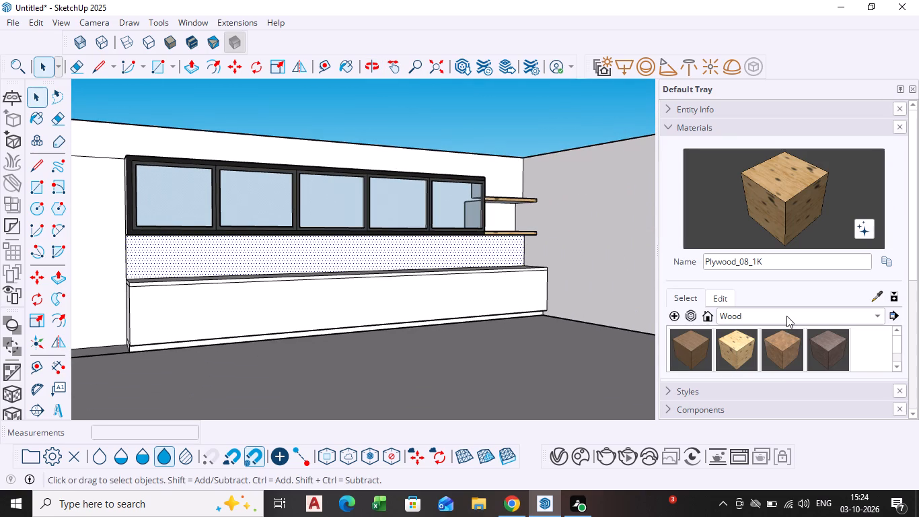
click(786, 316)
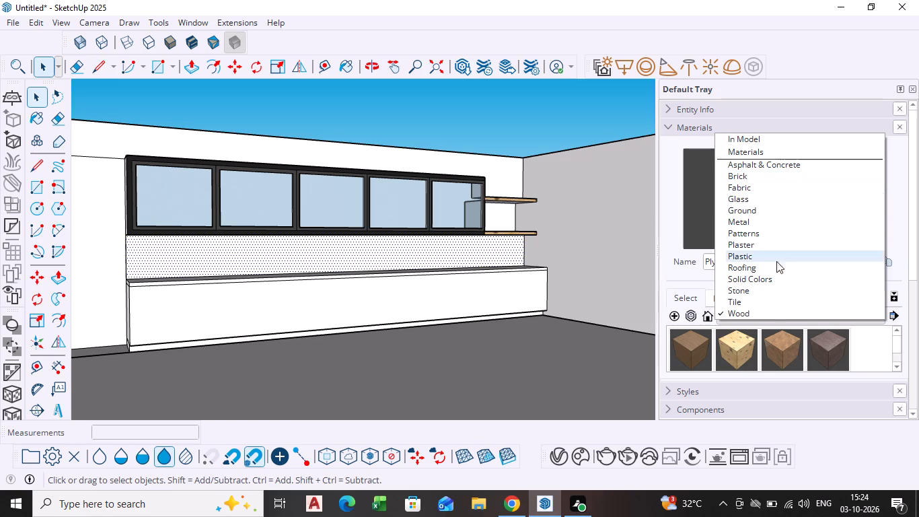
click(756, 304)
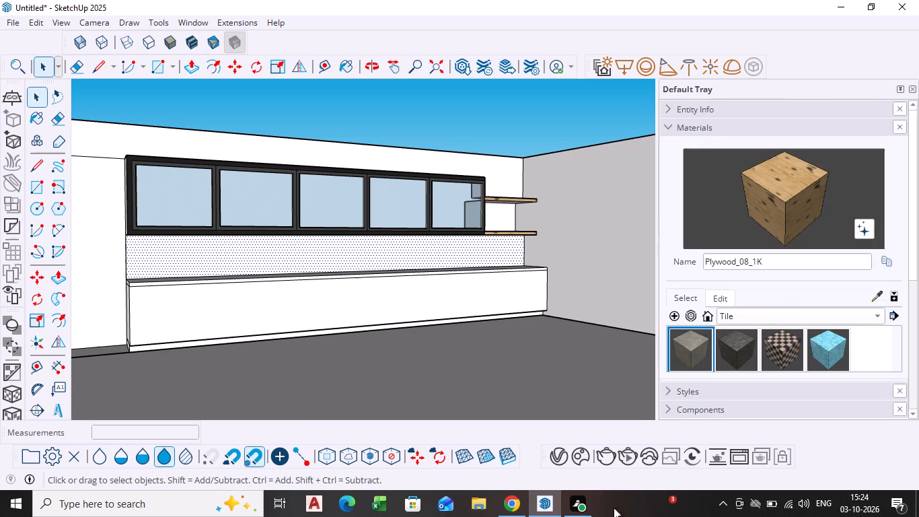
Create a new Generic V-Ray material in the V-Ray Asset Editor and show its settings.
click(555, 458)
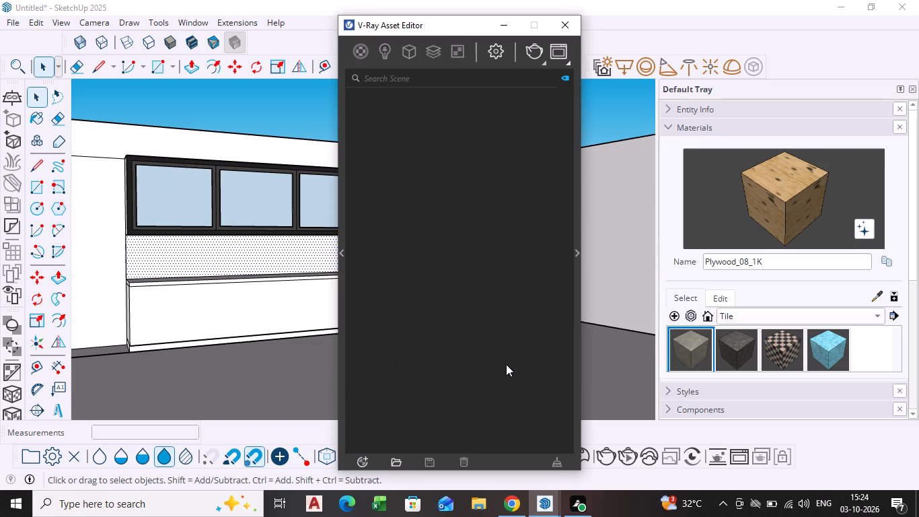
click(369, 460)
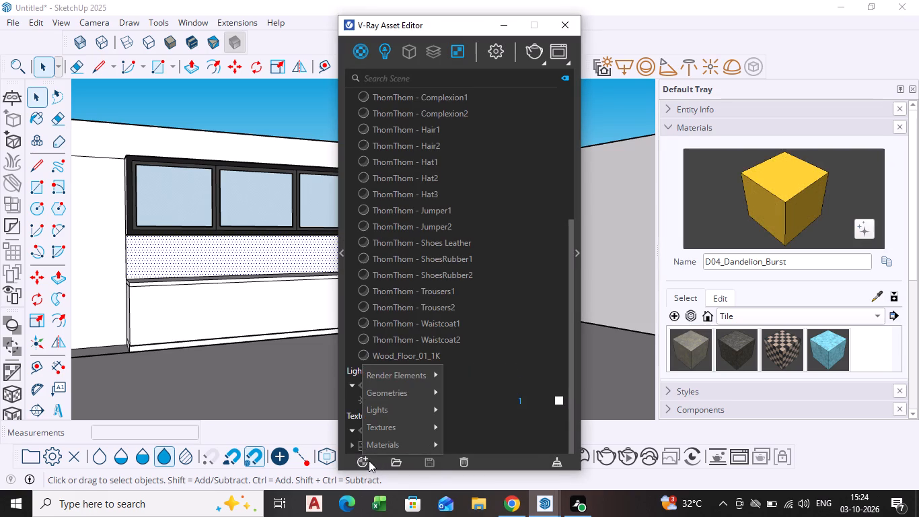
click(384, 449)
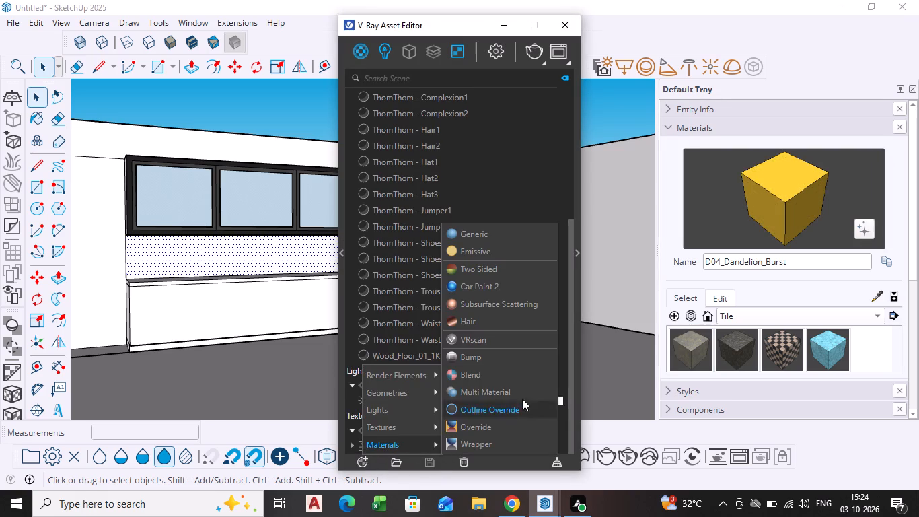
click(503, 231)
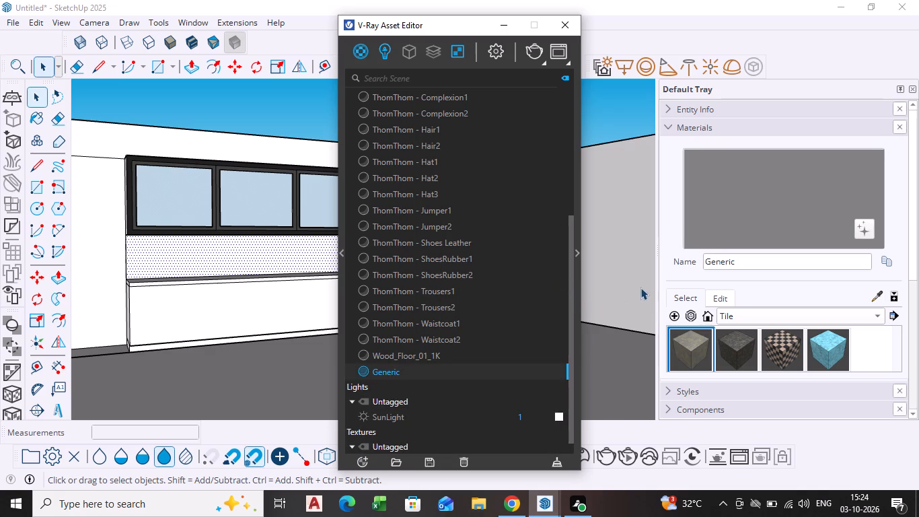
click(579, 252)
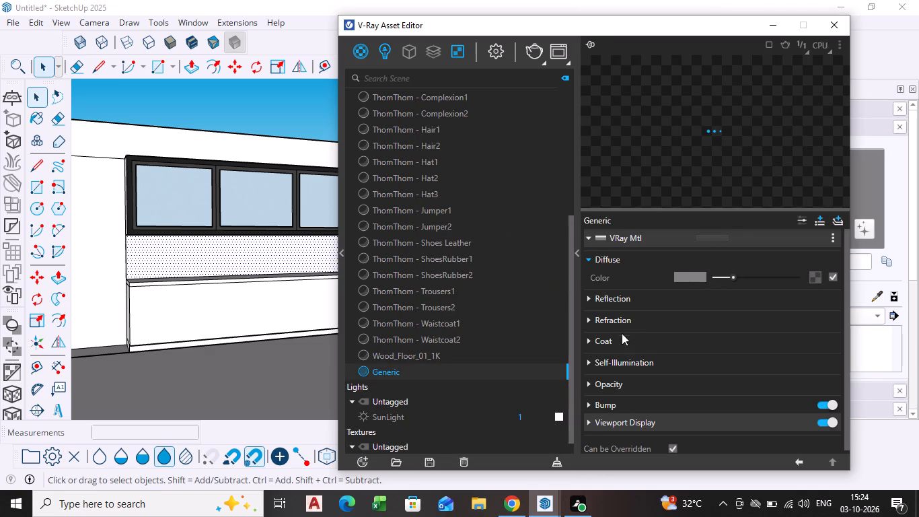
Set the hue of the Generic material's diffuse color to a pinkish magenta of about 0.903.
click(685, 279)
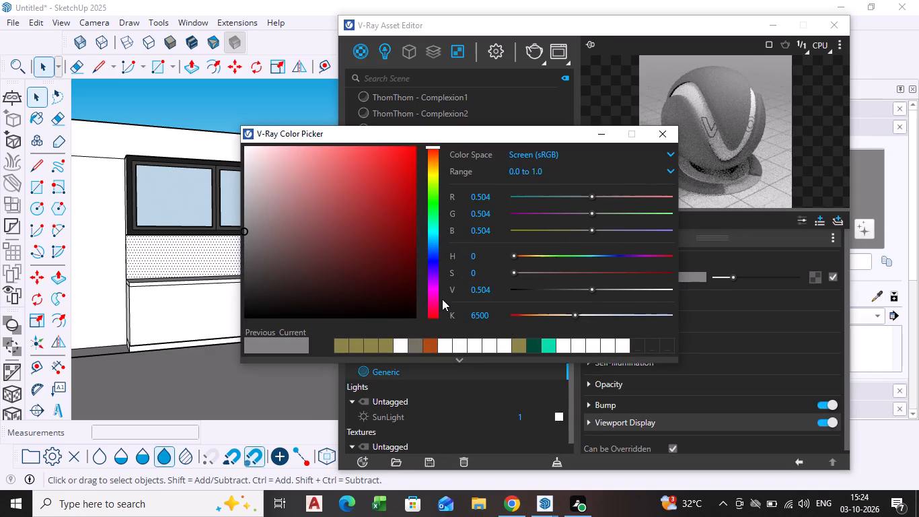
click(435, 291)
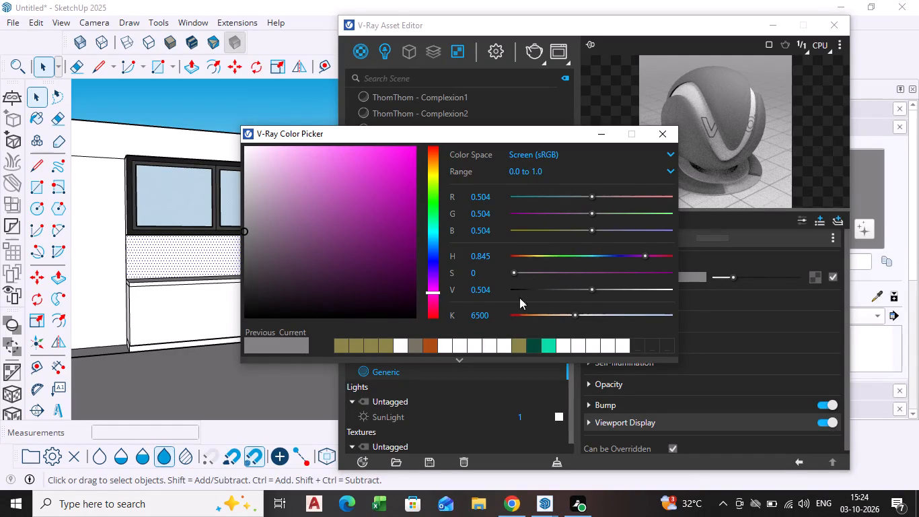
click(435, 286)
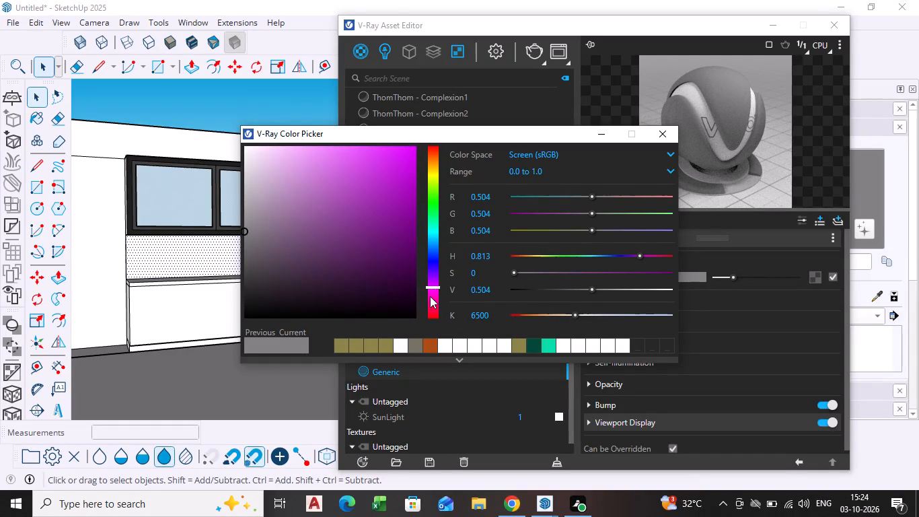
click(432, 295)
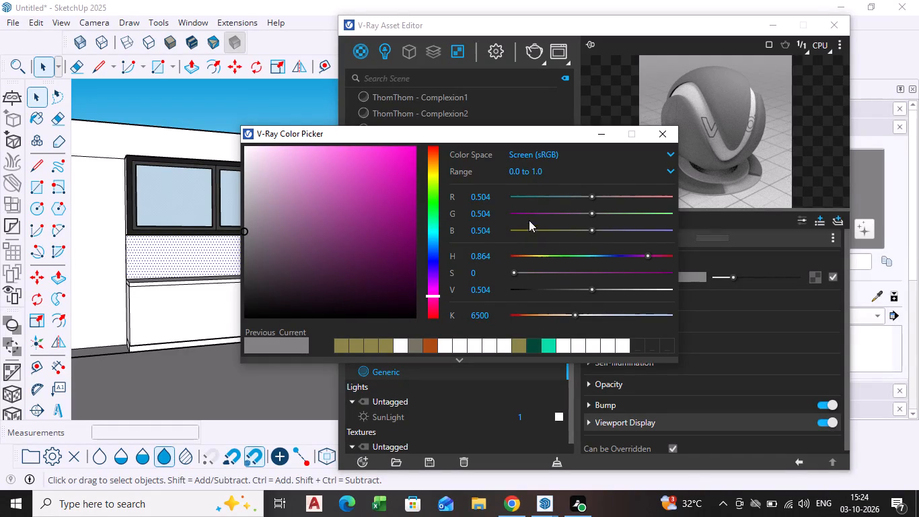
click(642, 254)
scroll(645, 259, up, 4)
click(624, 272)
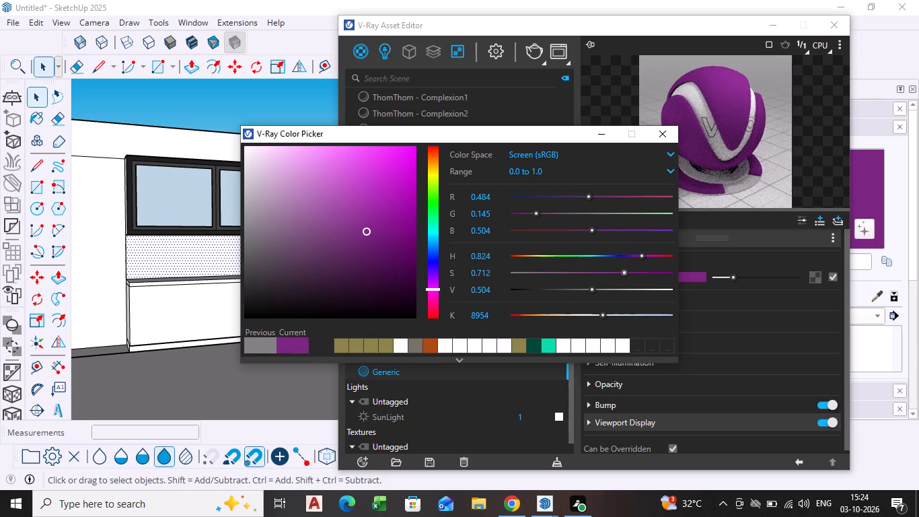
click(431, 296)
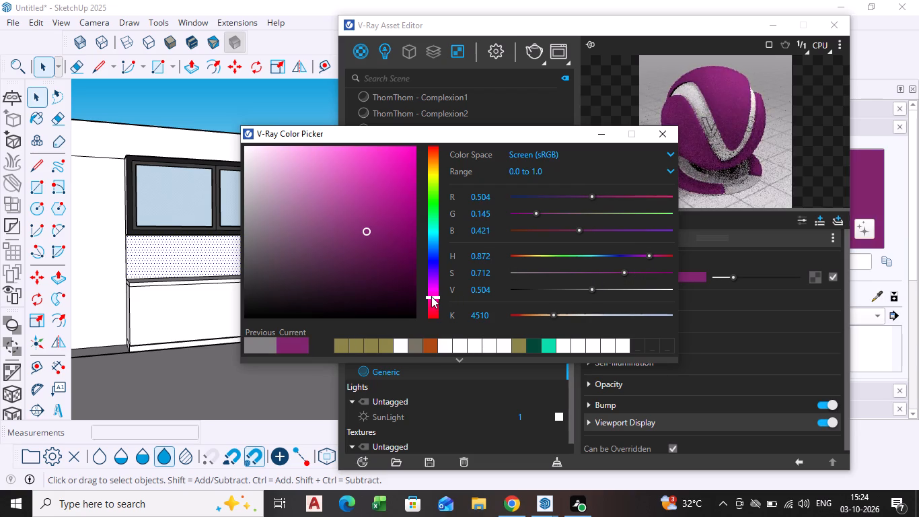
click(432, 302)
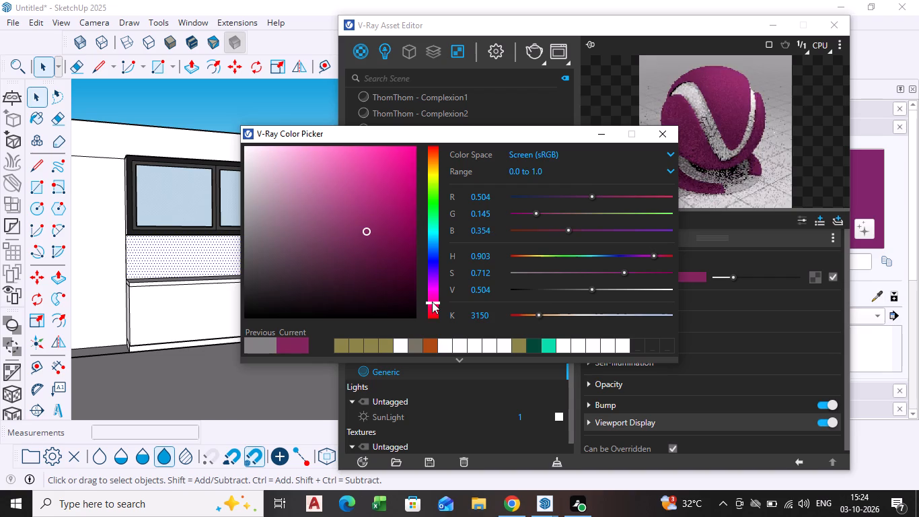
Lighten the Generic material's diffuse color to a soft pink with saturation 0.286 and value 0.909.
click(306, 191)
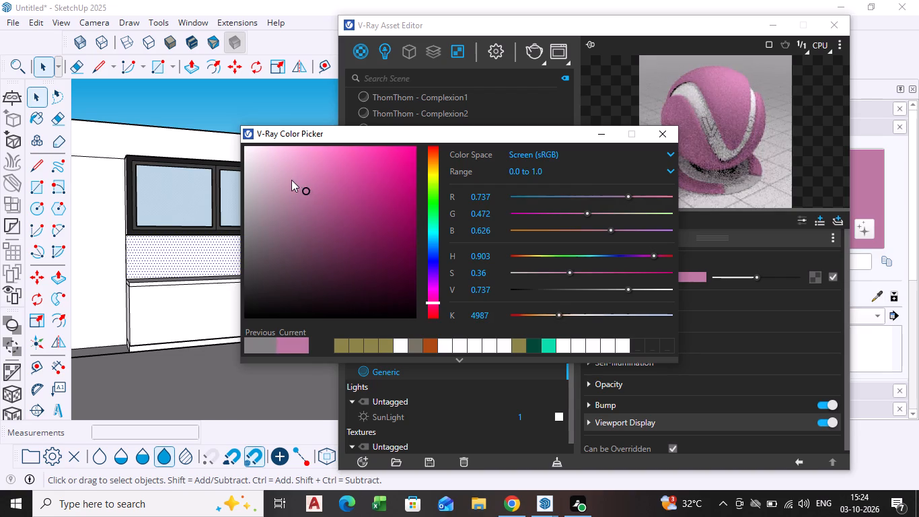
click(290, 180)
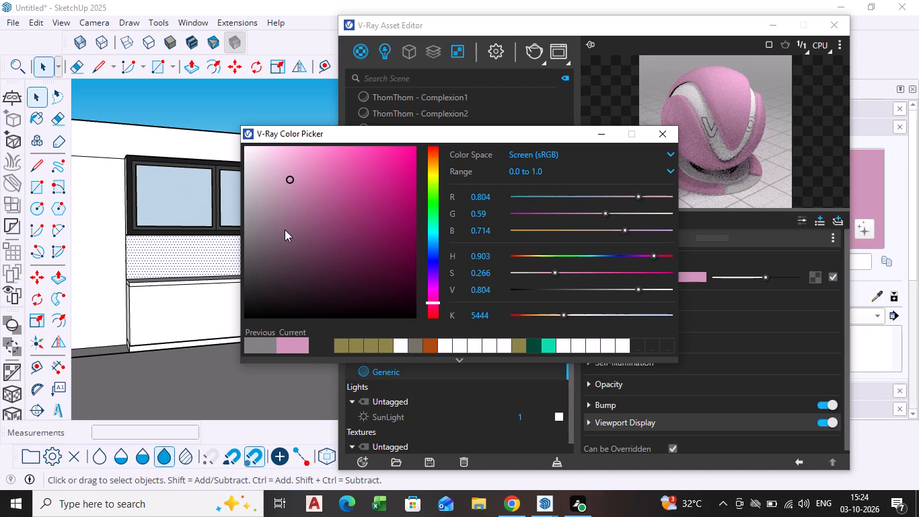
click(284, 195)
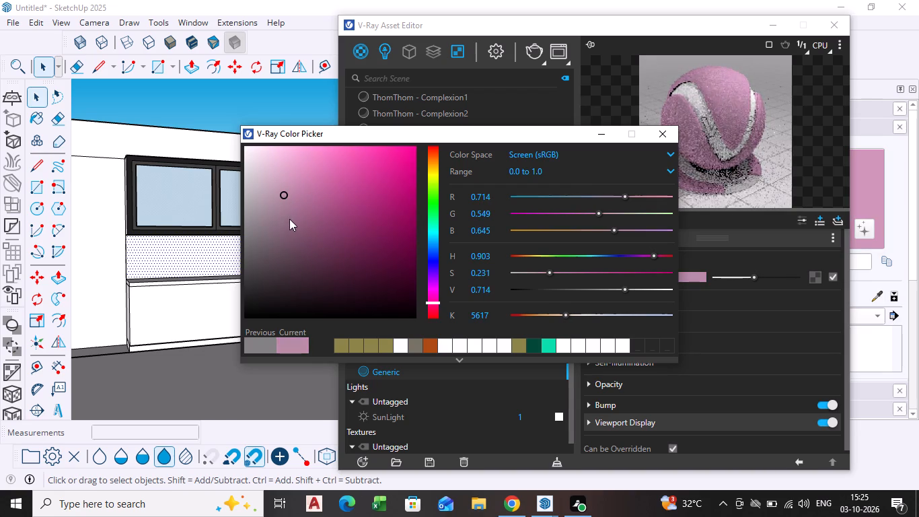
click(292, 166)
click(299, 189)
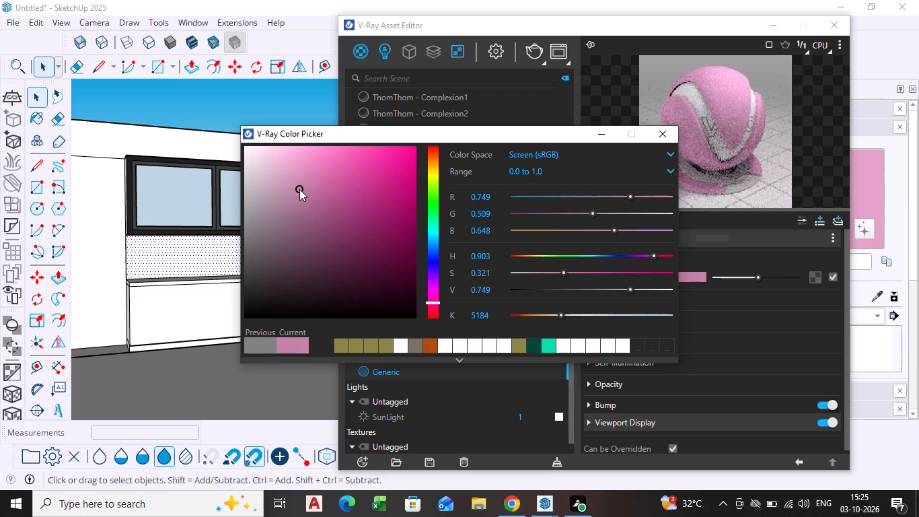
click(296, 201)
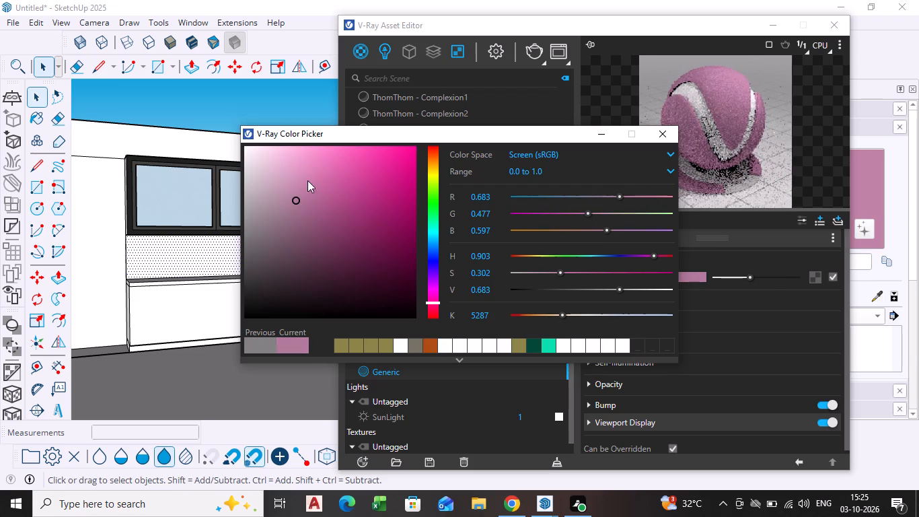
click(297, 174)
click(285, 155)
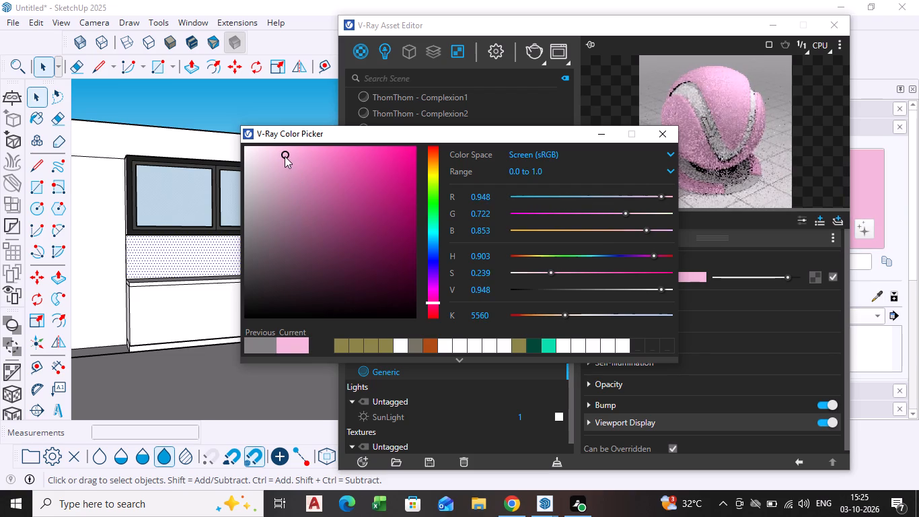
click(293, 162)
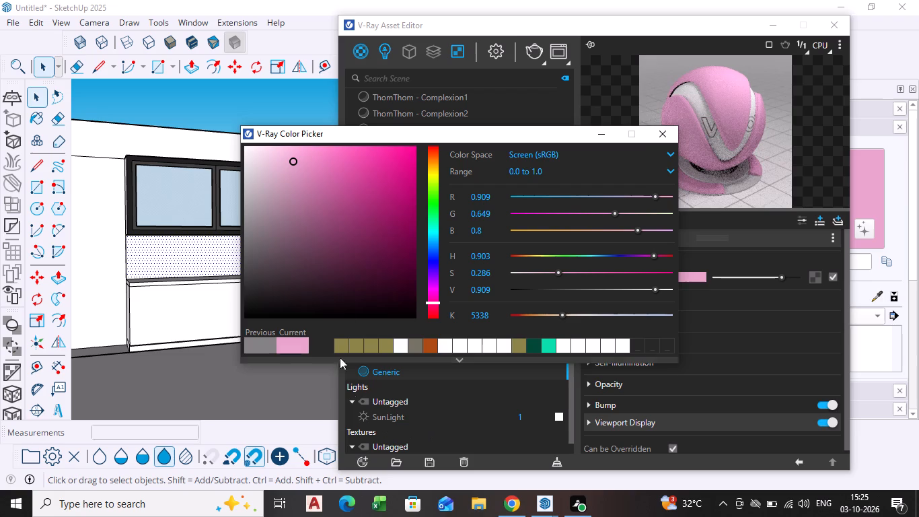
click(666, 133)
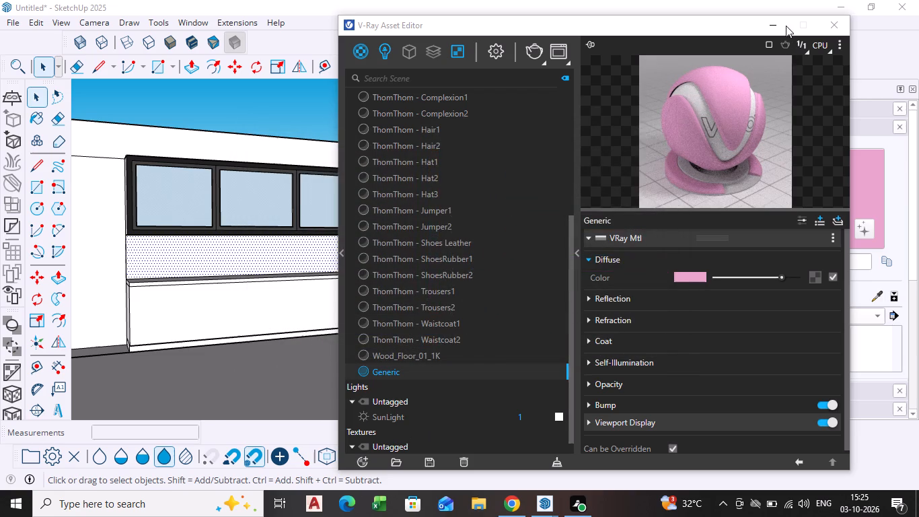
Paint the selected backsplash face with the pink Generic material in the SketchUp model.
click(781, 24)
click(766, 210)
scroll(133, 287, up, 3)
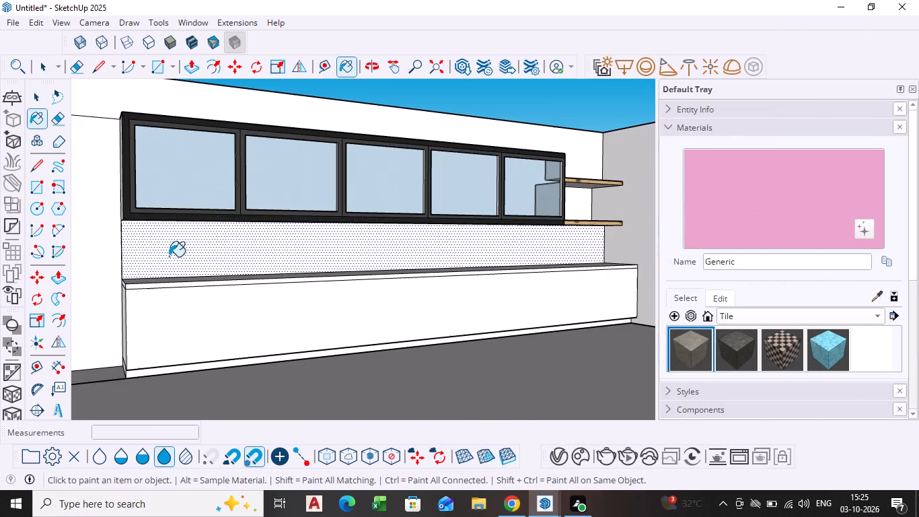
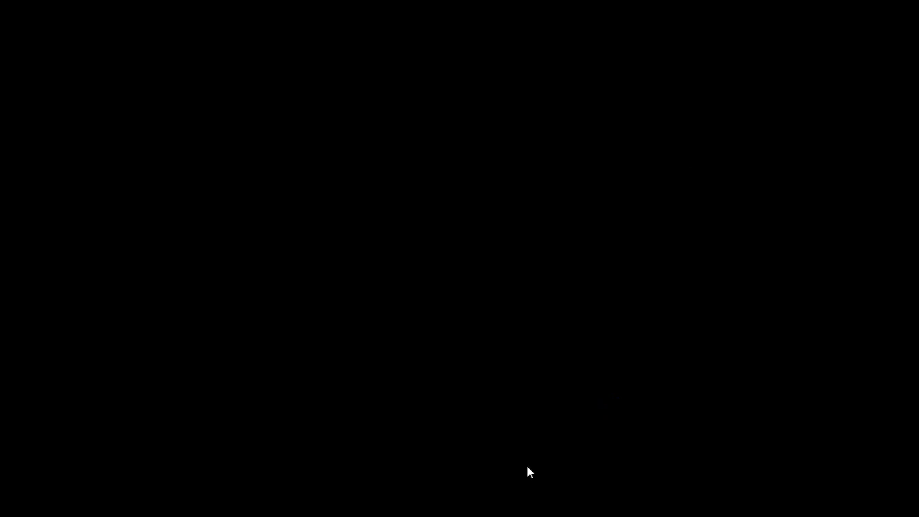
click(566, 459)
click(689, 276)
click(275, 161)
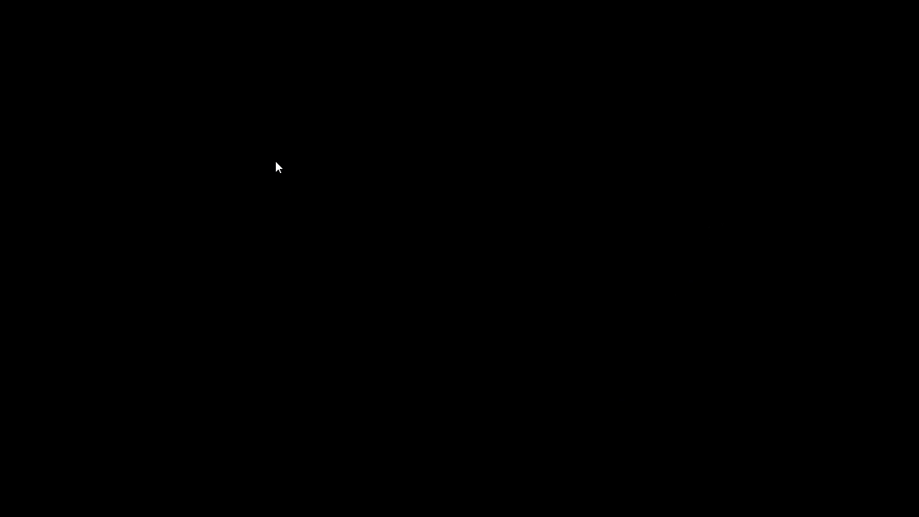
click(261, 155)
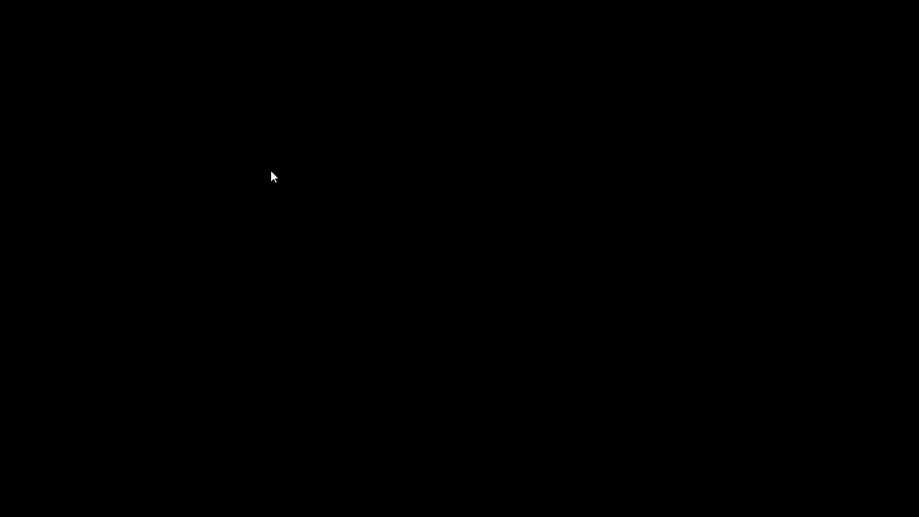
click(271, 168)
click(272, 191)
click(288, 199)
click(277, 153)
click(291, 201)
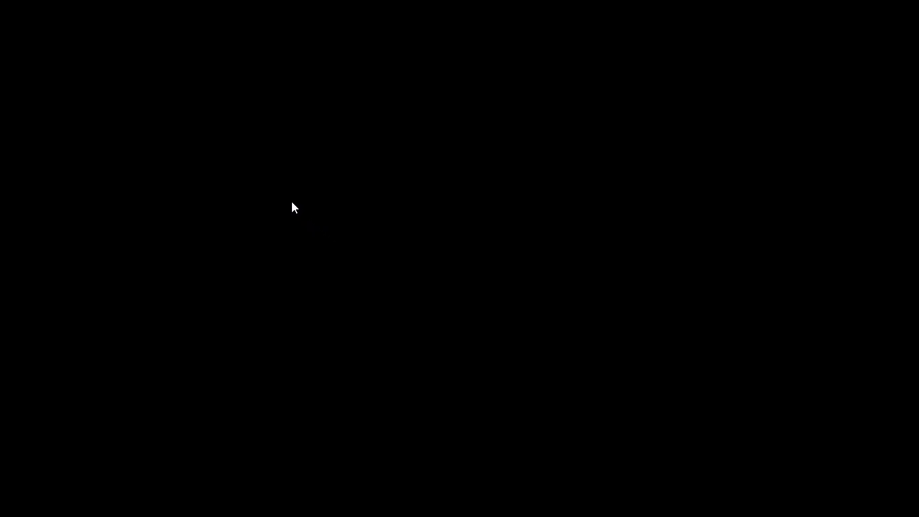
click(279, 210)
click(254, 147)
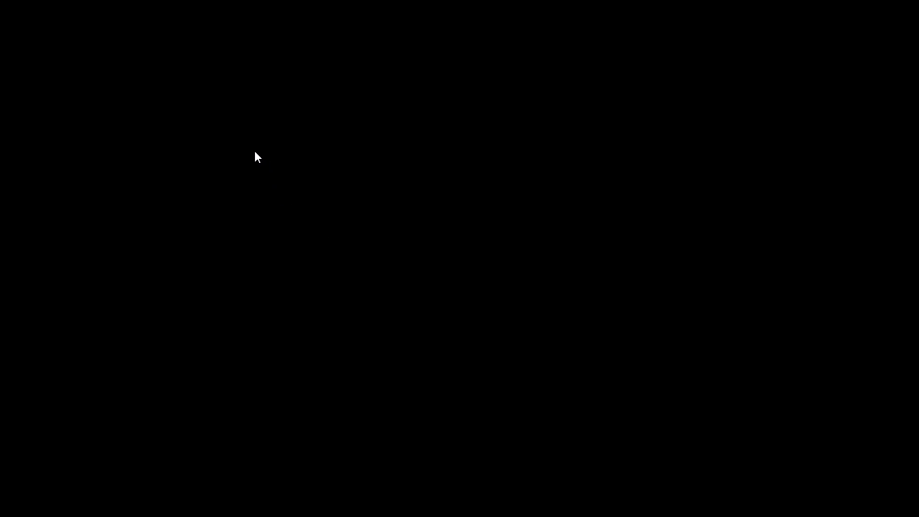
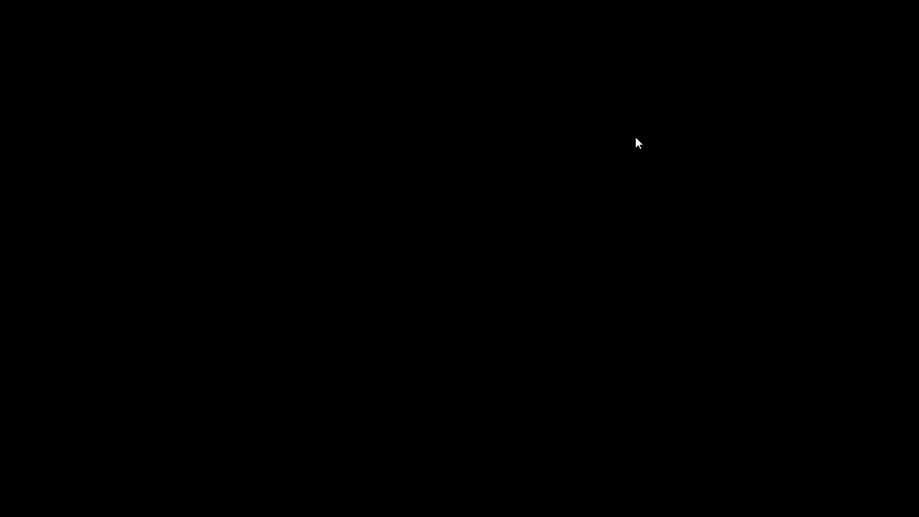
Apply the chosen materials to surfaces of the room model with the Paint Bucket.
click(657, 135)
click(769, 28)
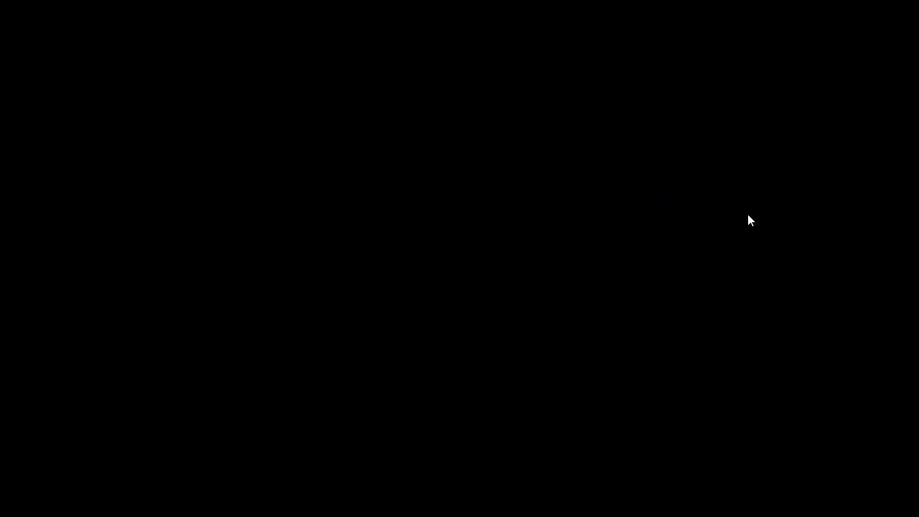
click(751, 203)
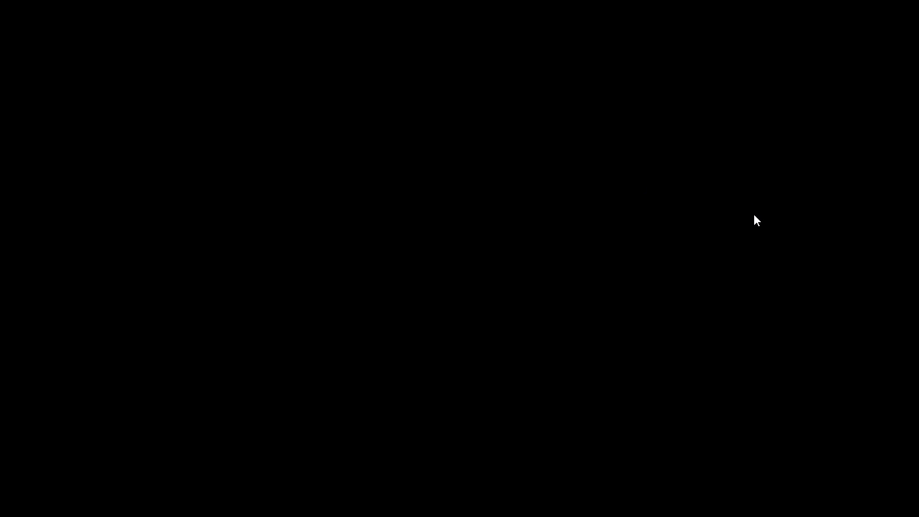
click(770, 211)
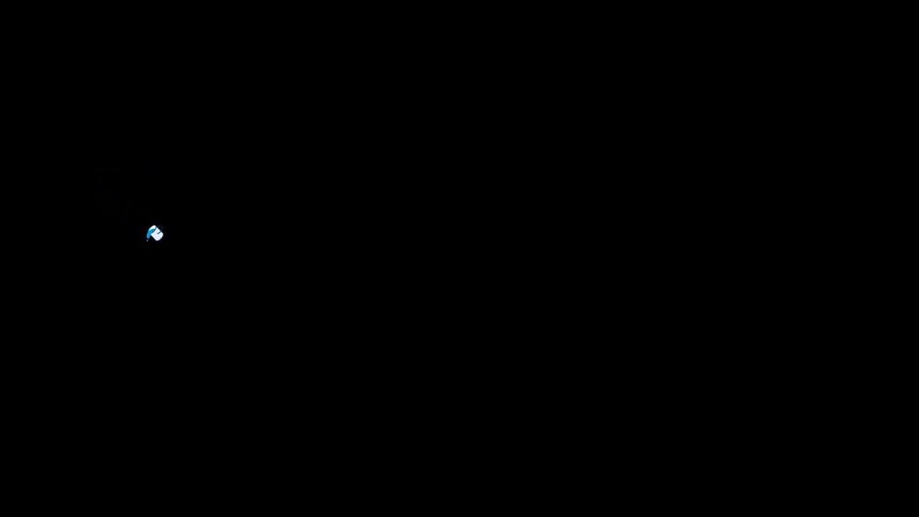
click(152, 246)
scroll(200, 250, up, 9)
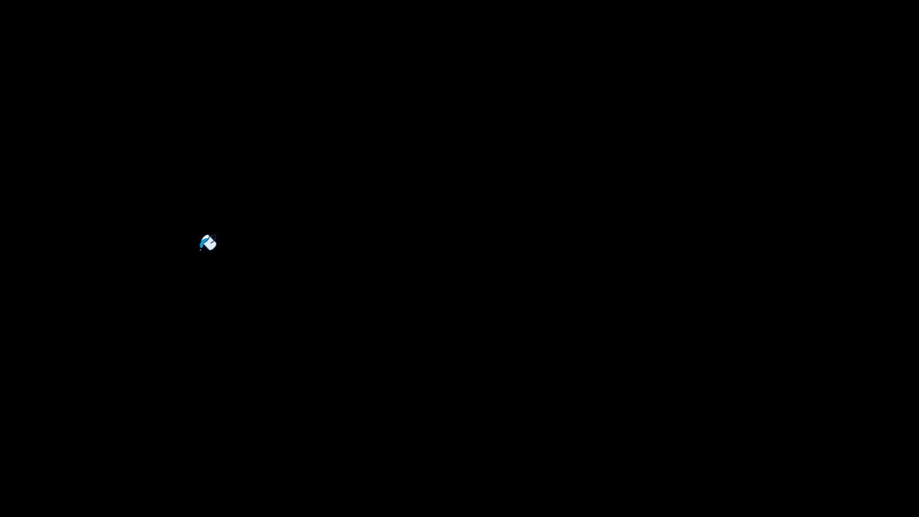
click(336, 244)
double_click(745, 205)
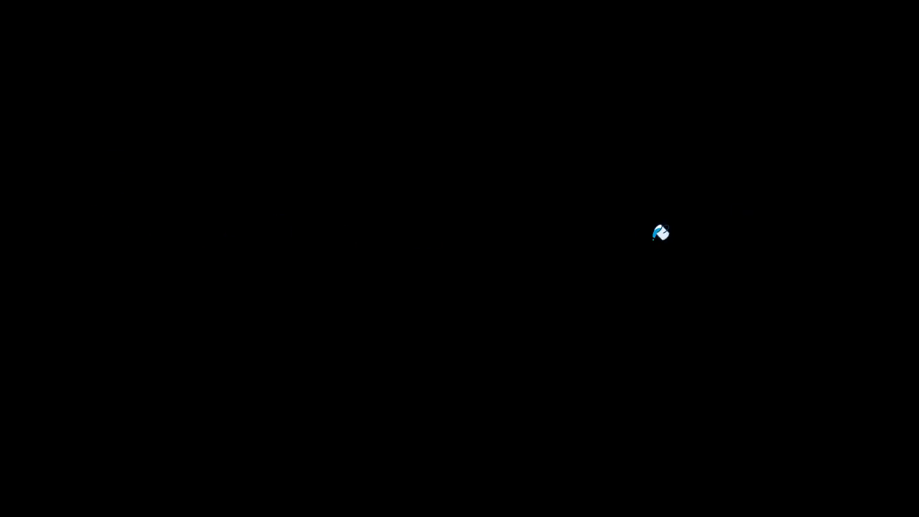
click(540, 242)
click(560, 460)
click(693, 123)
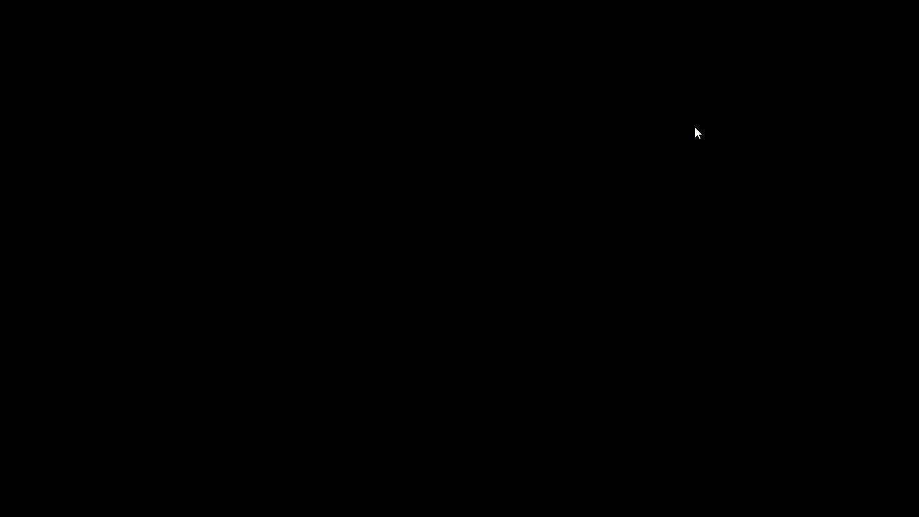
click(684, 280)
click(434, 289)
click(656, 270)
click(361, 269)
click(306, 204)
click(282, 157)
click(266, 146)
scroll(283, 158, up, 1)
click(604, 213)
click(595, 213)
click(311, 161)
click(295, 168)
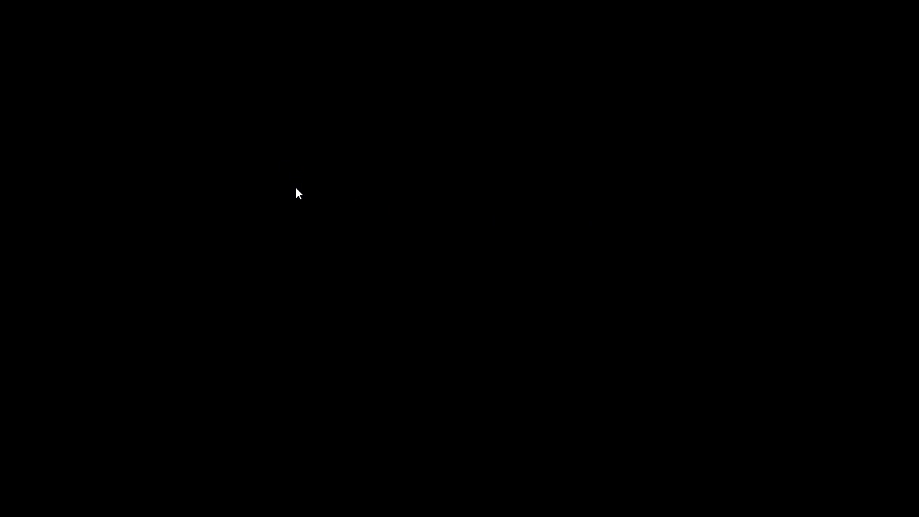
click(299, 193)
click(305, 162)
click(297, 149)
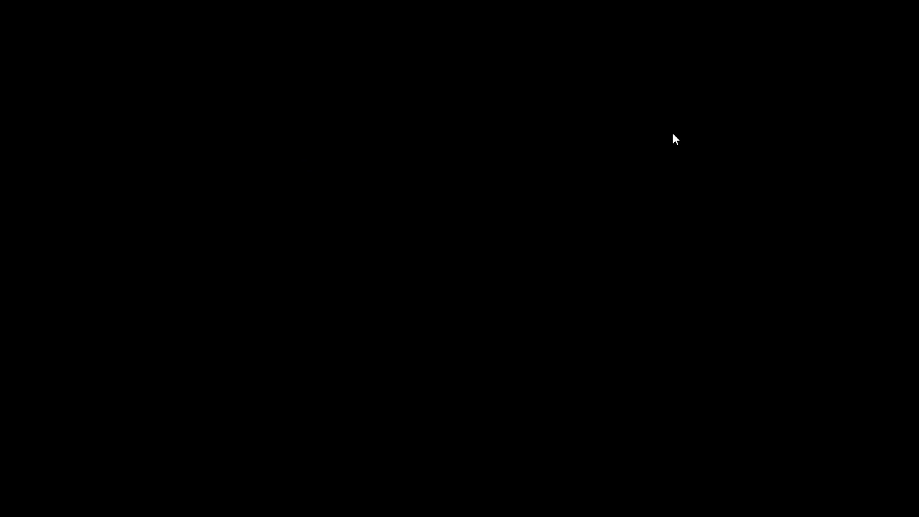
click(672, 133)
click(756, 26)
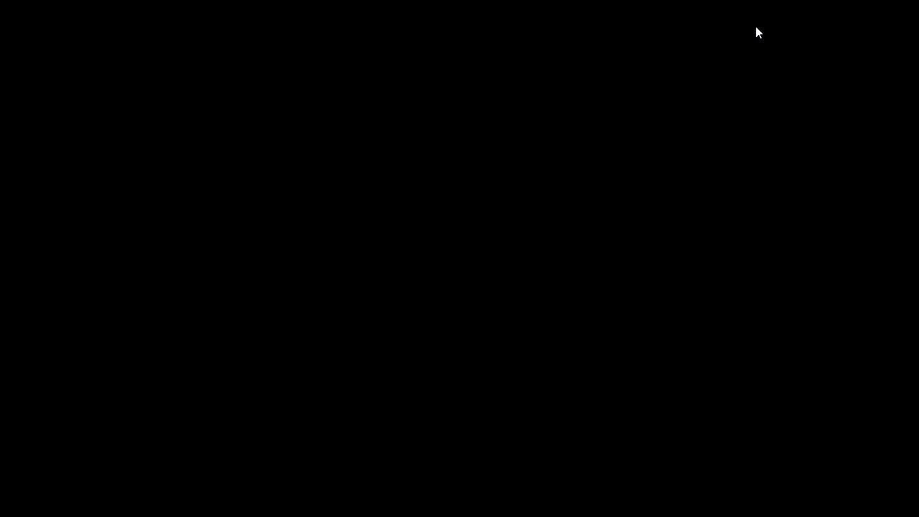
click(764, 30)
Examine the room model from several angles and distances.
scroll(334, 256, down, 10)
key(space)
click(566, 107)
scroll(548, 189, down, 5)
scroll(548, 252, down, 1)
middle_drag(548, 253, 490, 287)
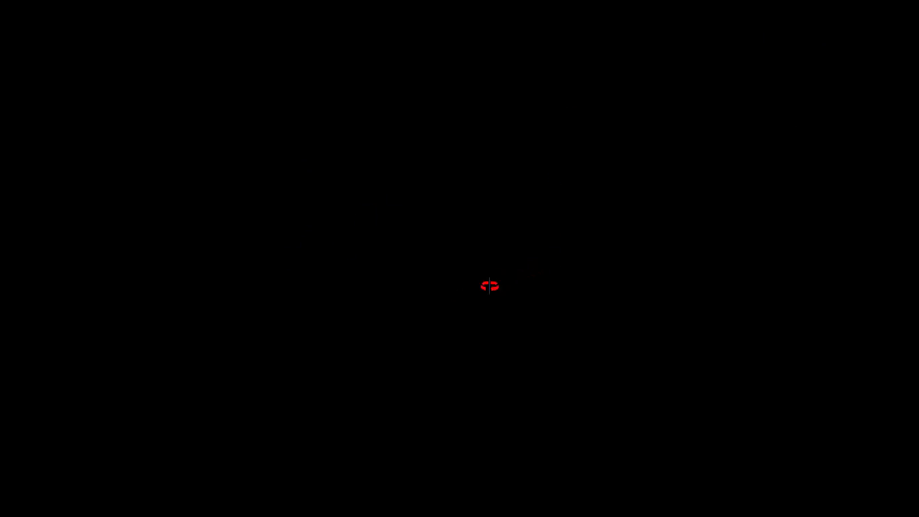
middle_drag(490, 287, 444, 302)
scroll(443, 303, up, 3)
shift+middle_drag(442, 328, 406, 301)
middle_drag(437, 350, 425, 280)
scroll(394, 249, up, 1)
middle_drag(388, 207, 386, 342)
scroll(388, 207, down, 1)
middle_drag(386, 342, 392, 347)
click(429, 59)
scroll(422, 182, up, 9)
shift+middle_drag(433, 215, 190, 253)
middle_drag(200, 286, 213, 247)
middle_drag(213, 247, 221, 227)
shift+middle_drag(180, 244, 383, 175)
middle_drag(377, 205, 377, 198)
middle_drag(377, 198, 381, 174)
shift+middle_drag(389, 177, 288, 233)
middle_drag(287, 236, 302, 237)
scroll(287, 236, down, 1)
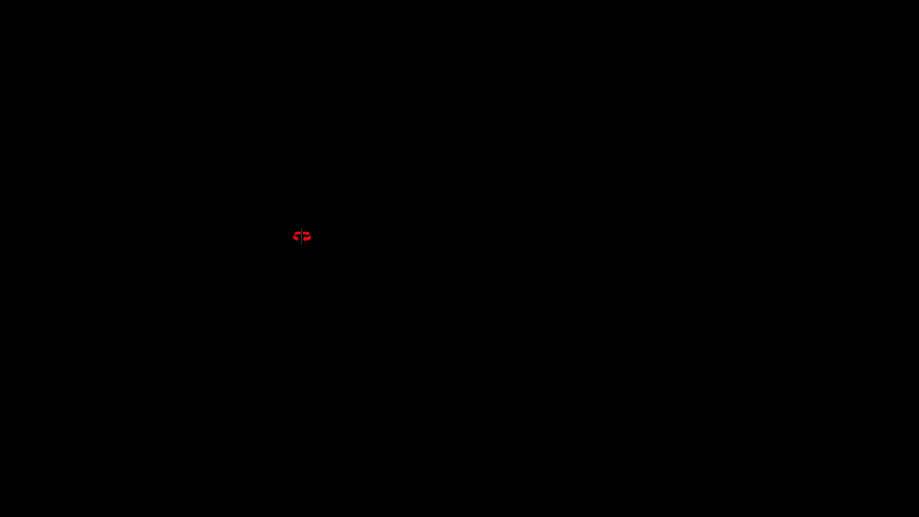
middle_drag(302, 237, 321, 237)
shift+middle_drag(433, 314, 252, 366)
shift+middle_drag(252, 366, 122, 372)
middle_drag(128, 389, 380, 387)
Draw a rectangle on a surface of the room model with the Rectangle tool.
scroll(351, 274, up, 3)
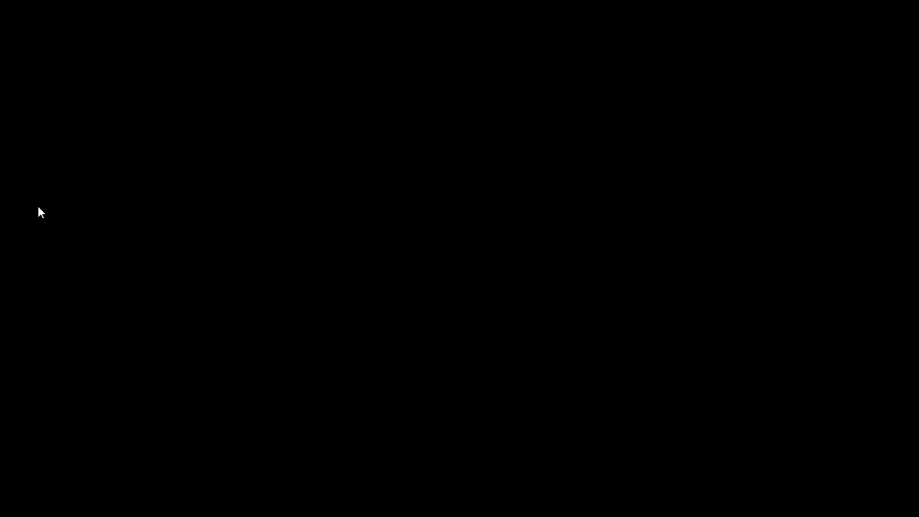
click(32, 195)
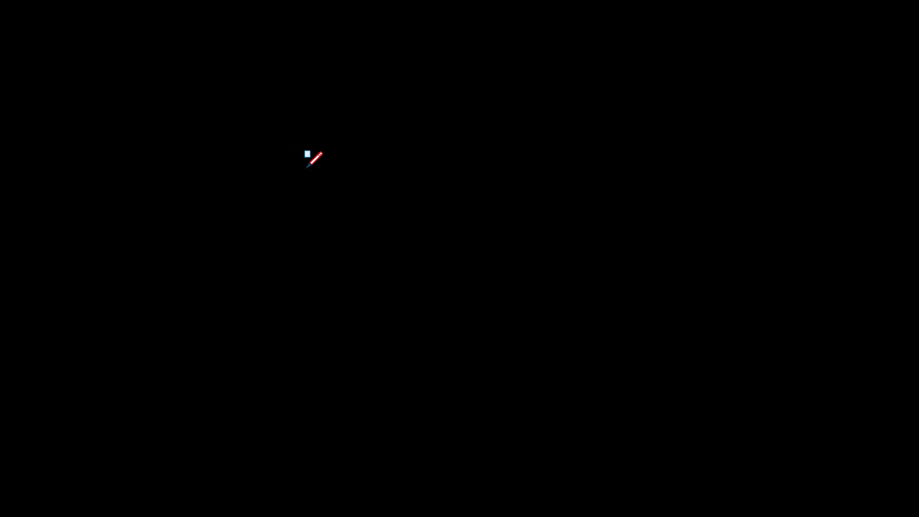
click(311, 167)
click(411, 262)
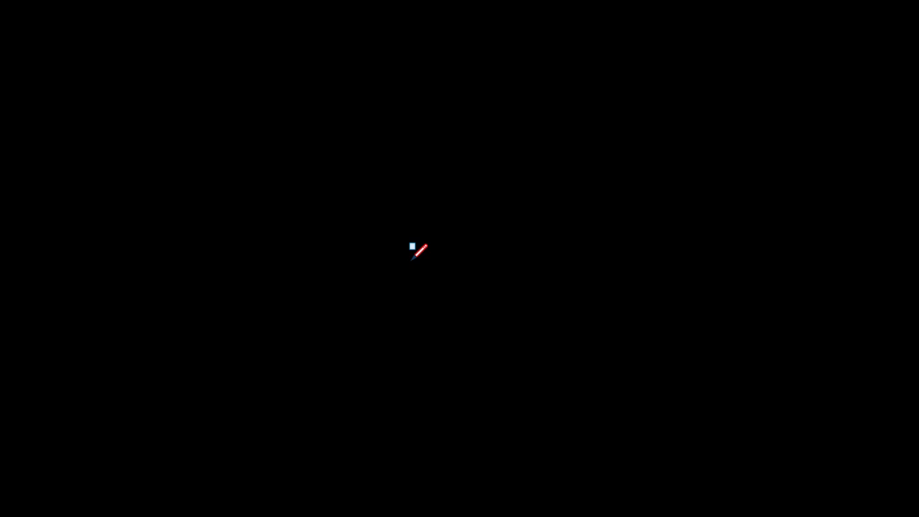
key(space)
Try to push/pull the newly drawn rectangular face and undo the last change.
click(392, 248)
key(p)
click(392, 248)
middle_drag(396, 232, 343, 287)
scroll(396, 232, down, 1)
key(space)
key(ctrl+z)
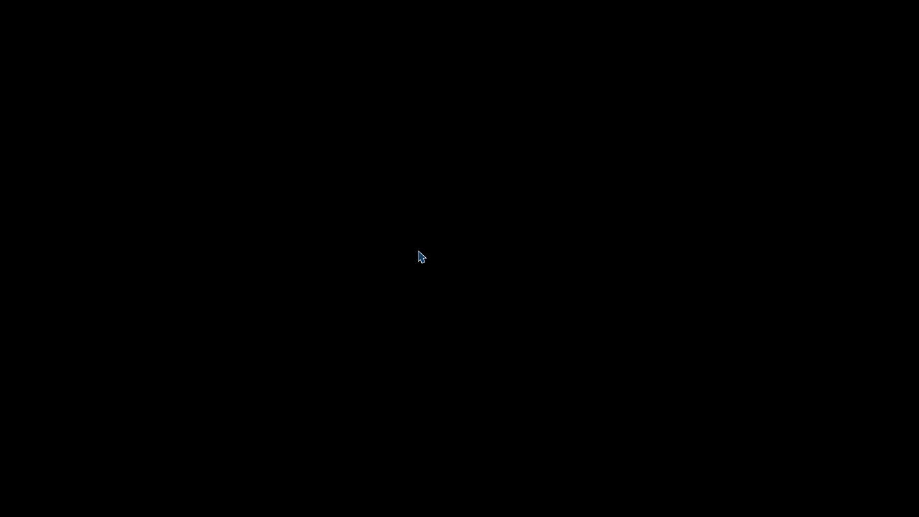
Select a face in the area of the rectangle and reshape it with Push/Pull.
click(418, 250)
key(p)
click(429, 265)
scroll(422, 269, down, 1)
middle_drag(420, 271, 413, 288)
middle_drag(413, 288, 396, 313)
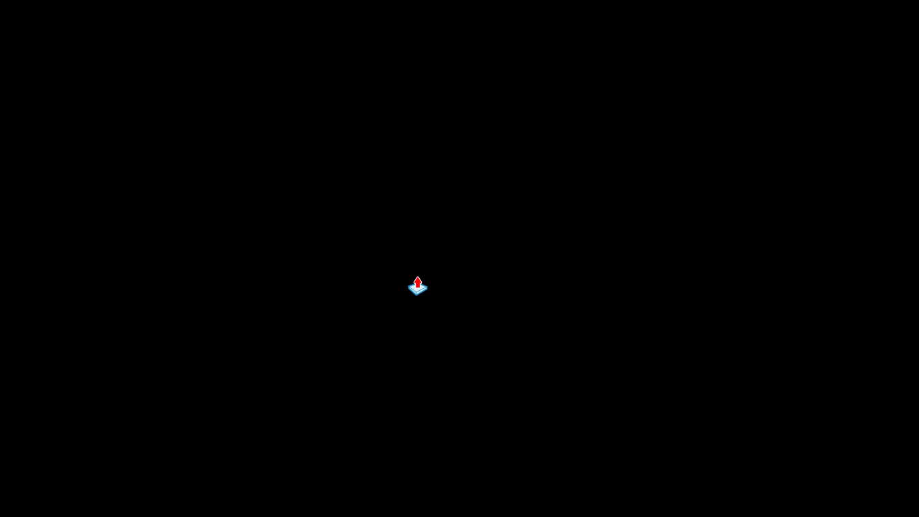
click(422, 267)
key(space)
Draw another rectangle on a surface of the room model with the Rectangle tool.
scroll(403, 313, down, 4)
middle_drag(403, 313, 429, 246)
scroll(403, 313, down, 1)
middle_drag(449, 269, 344, 300)
middle_drag(344, 300, 336, 299)
scroll(355, 271, up, 10)
scroll(392, 267, down, 11)
shift+middle_drag(447, 287, 401, 275)
shift+middle_drag(401, 275, 313, 253)
middle_drag(298, 297, 450, 254)
scroll(401, 250, up, 4)
middle_drag(359, 250, 397, 247)
key(space)
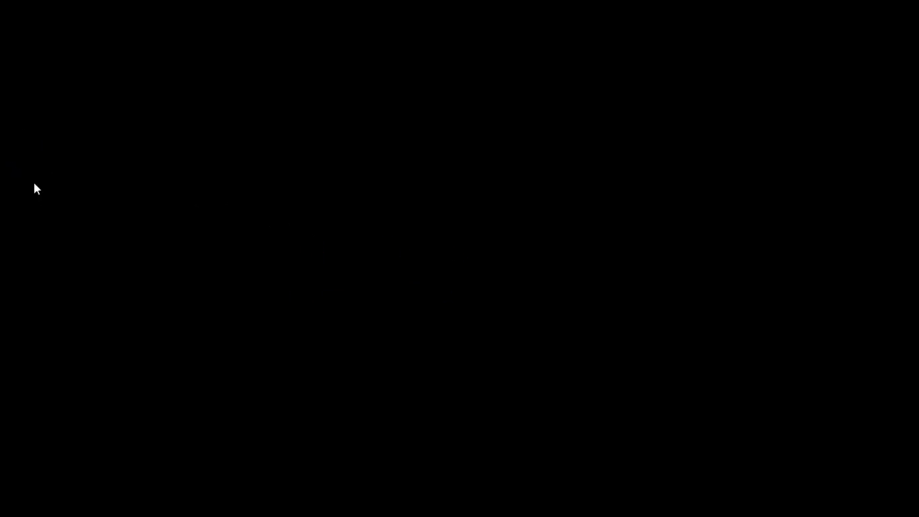
click(37, 188)
scroll(422, 235, up, 2)
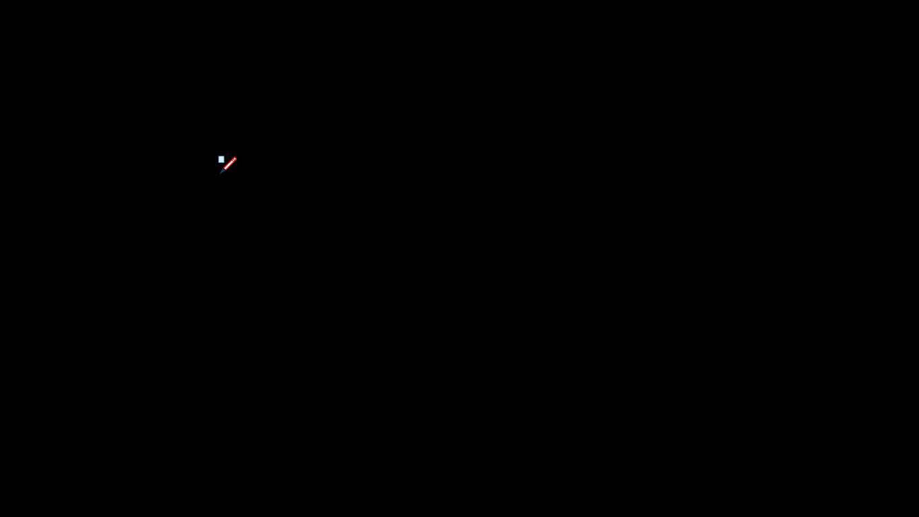
click(209, 173)
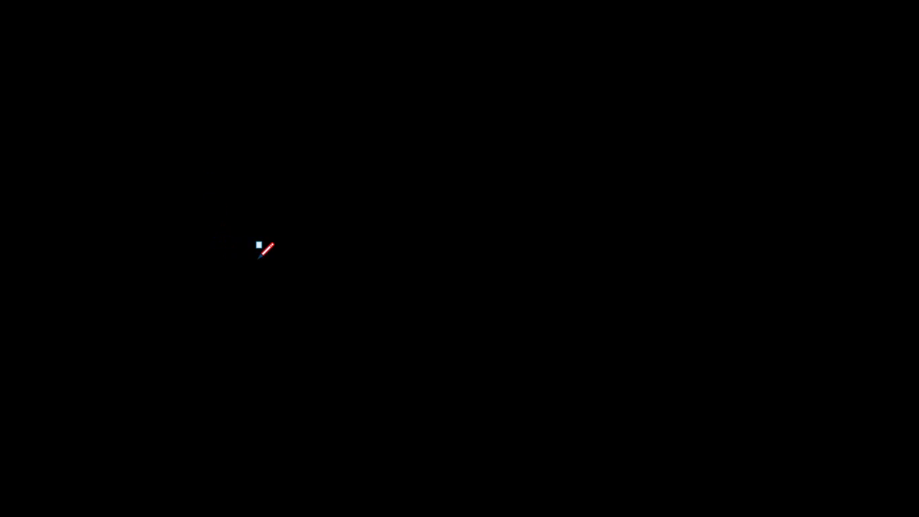
click(316, 267)
key(space)
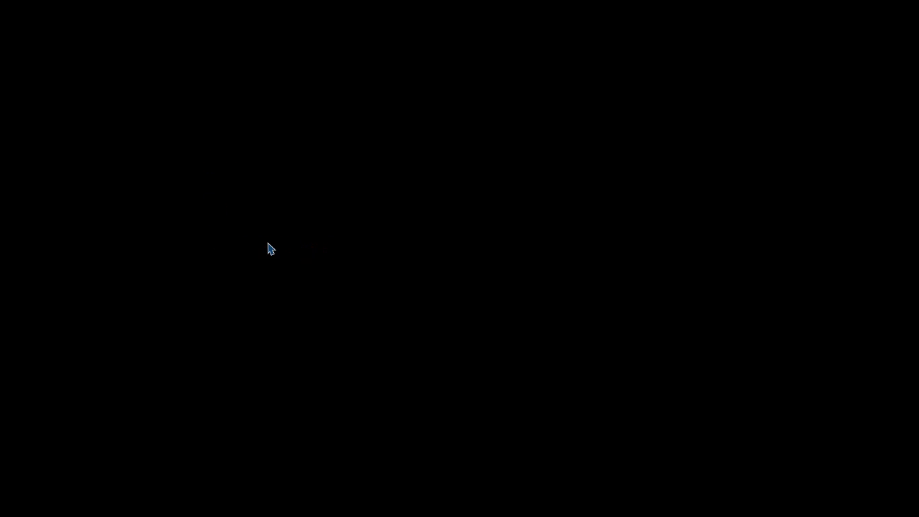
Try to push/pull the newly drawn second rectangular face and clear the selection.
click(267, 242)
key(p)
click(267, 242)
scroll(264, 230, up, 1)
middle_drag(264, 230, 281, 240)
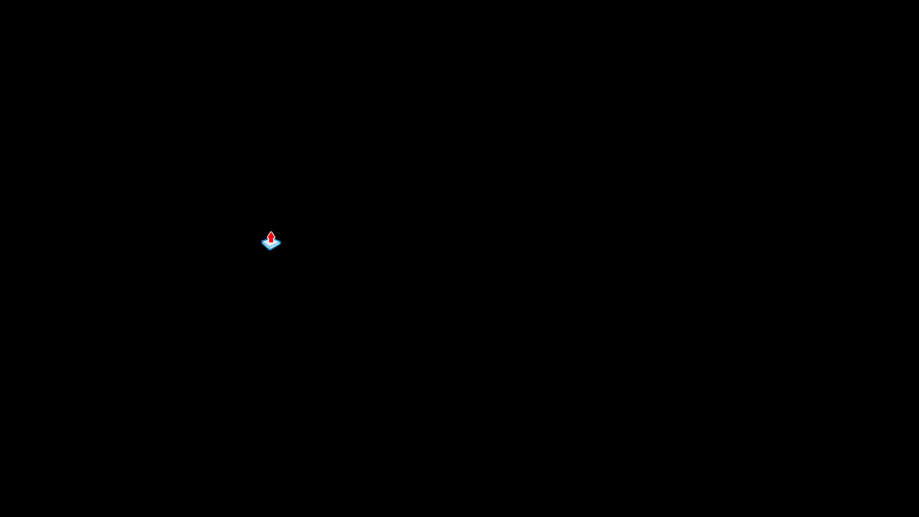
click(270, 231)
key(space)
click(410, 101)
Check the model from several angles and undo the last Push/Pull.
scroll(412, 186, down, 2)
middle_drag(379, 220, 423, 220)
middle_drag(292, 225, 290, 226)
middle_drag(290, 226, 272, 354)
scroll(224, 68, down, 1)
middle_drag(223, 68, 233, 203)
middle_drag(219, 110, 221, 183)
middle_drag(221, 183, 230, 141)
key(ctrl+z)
Select the face again from a new viewing angle, push/pull it, and clear the selection.
scroll(281, 200, down, 2)
shift+middle_drag(281, 215, 250, 302)
middle_drag(250, 302, 264, 203)
middle_drag(251, 246, 253, 209)
click(252, 266)
key(p)
click(252, 266)
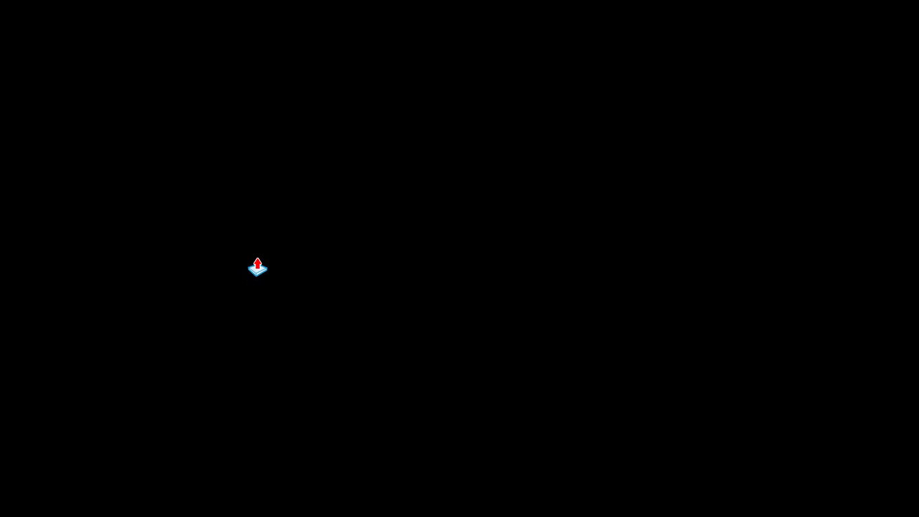
click(256, 257)
key(space)
click(406, 141)
Examine the pushed/pulled area of the room model from different distances and angles.
scroll(318, 312, down, 1)
middle_drag(318, 312, 328, 258)
scroll(266, 289, up, 4)
middle_drag(260, 289, 279, 250)
scroll(246, 299, up, 7)
scroll(239, 301, down, 7)
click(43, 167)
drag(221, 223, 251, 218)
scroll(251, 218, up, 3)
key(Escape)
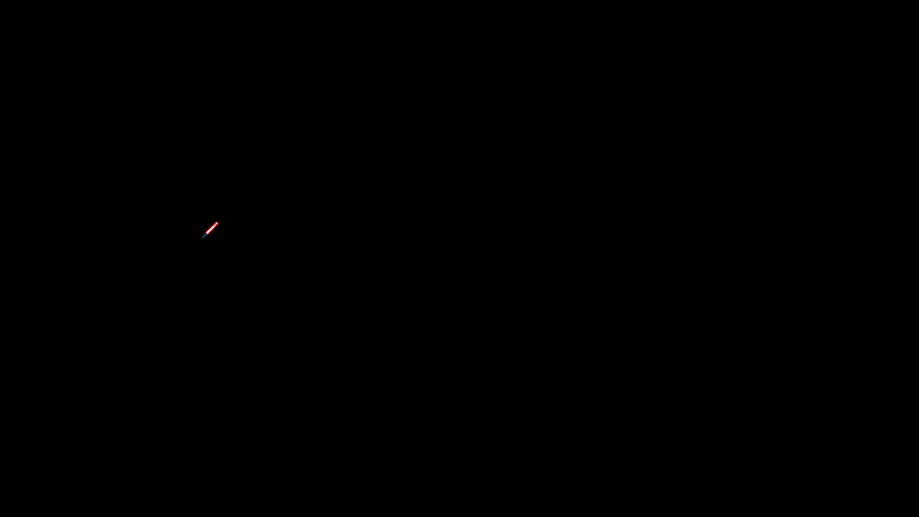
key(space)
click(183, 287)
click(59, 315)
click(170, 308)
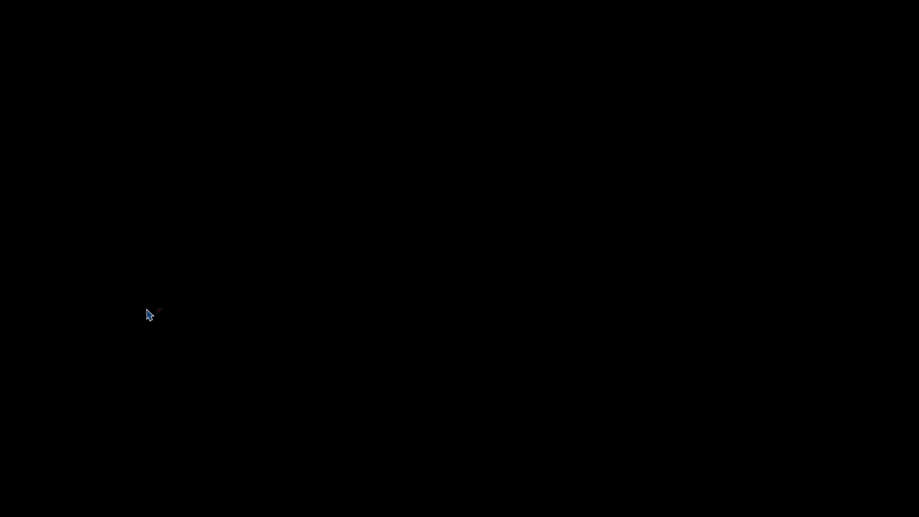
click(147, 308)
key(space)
Draw two new rectangles on the room model with the Rectangle tool.
click(36, 162)
scroll(174, 248, up, 2)
click(34, 191)
scroll(289, 216, up, 2)
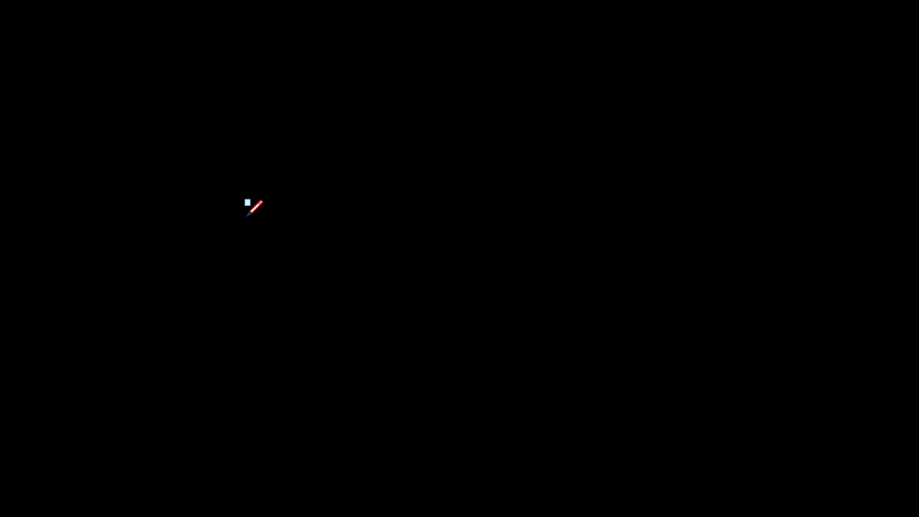
click(246, 218)
scroll(249, 295, down, 6)
shift+middle_drag(254, 322, 230, 287)
scroll(226, 330, up, 4)
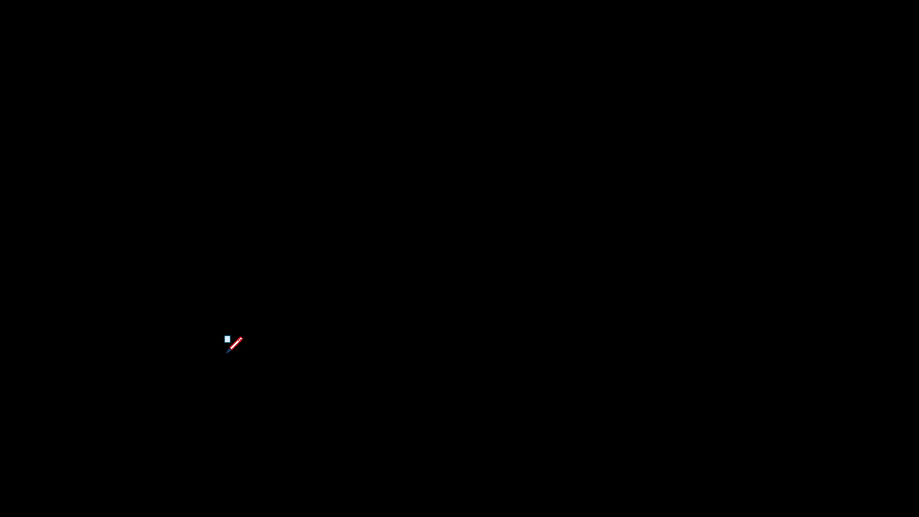
click(223, 354)
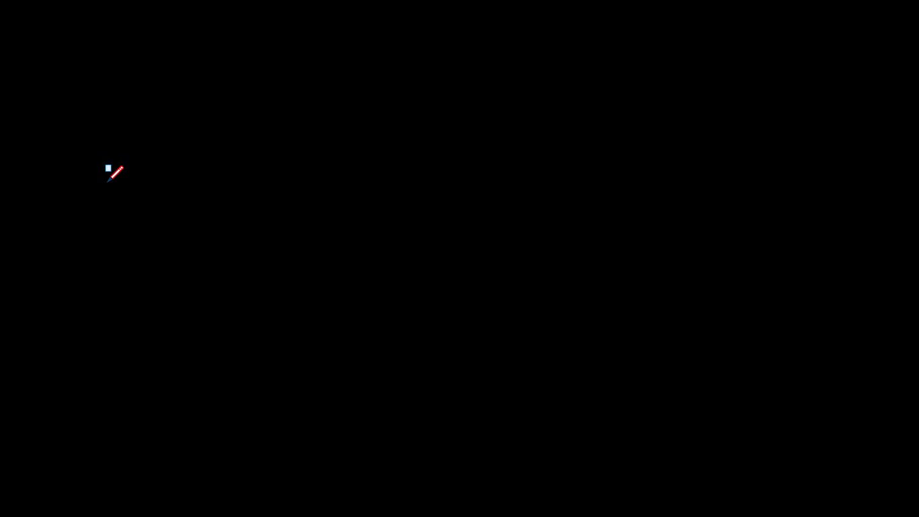
click(105, 191)
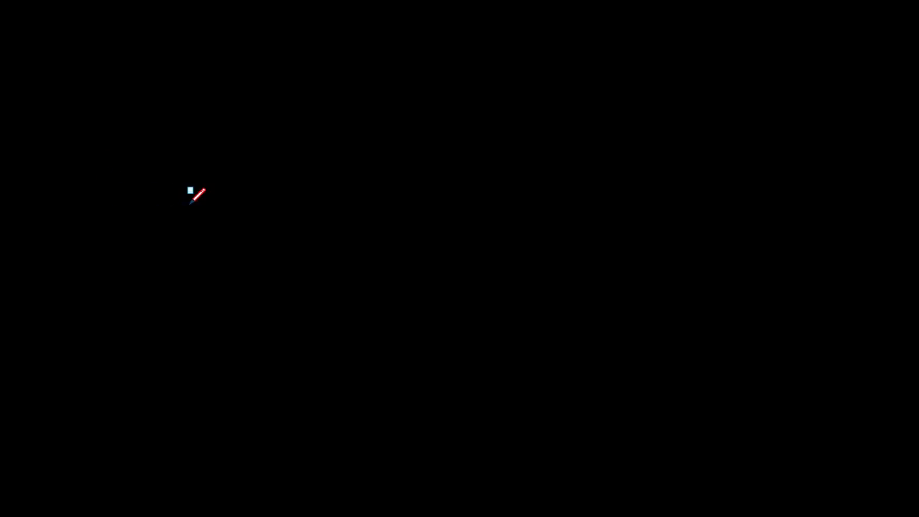
click(219, 207)
key(space)
Select one element of the newly drawn geometry and shift it a short distance with the Move tool.
scroll(215, 240, down, 2)
scroll(153, 200, up, 3)
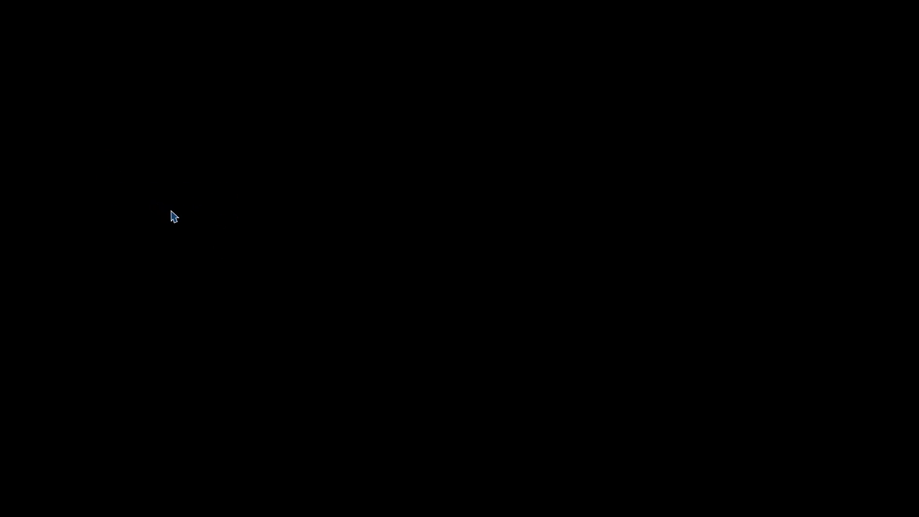
click(171, 209)
key(m)
scroll(171, 209, up, 4)
click(270, 221)
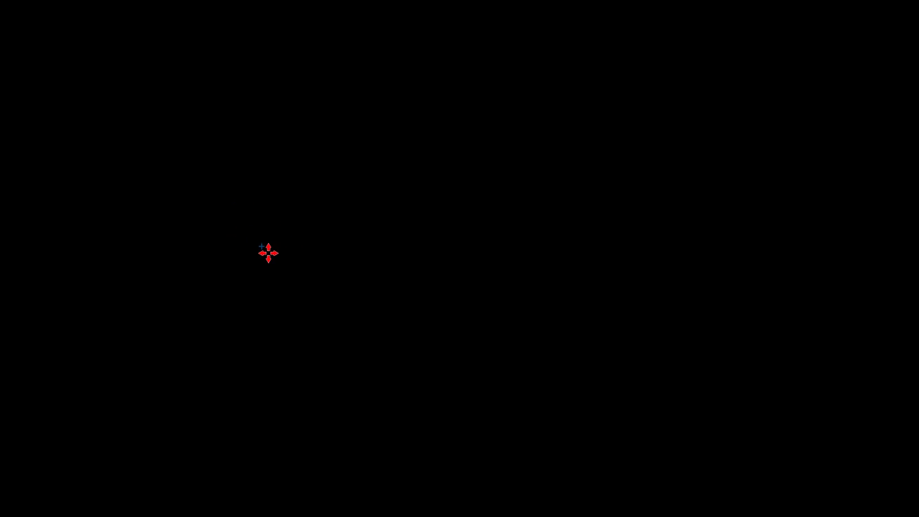
click(268, 263)
Delete two leftover pieces of geometry next to the moved element.
key(space)
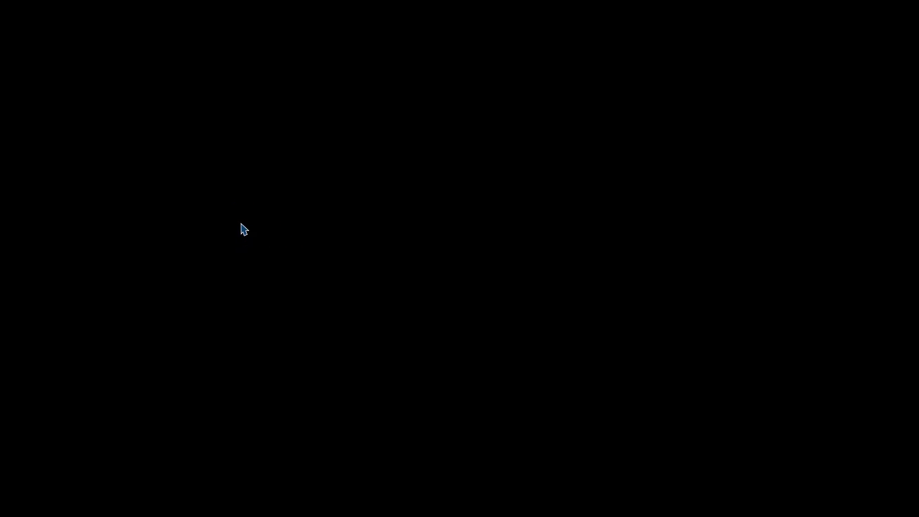
click(241, 220)
key(Delete)
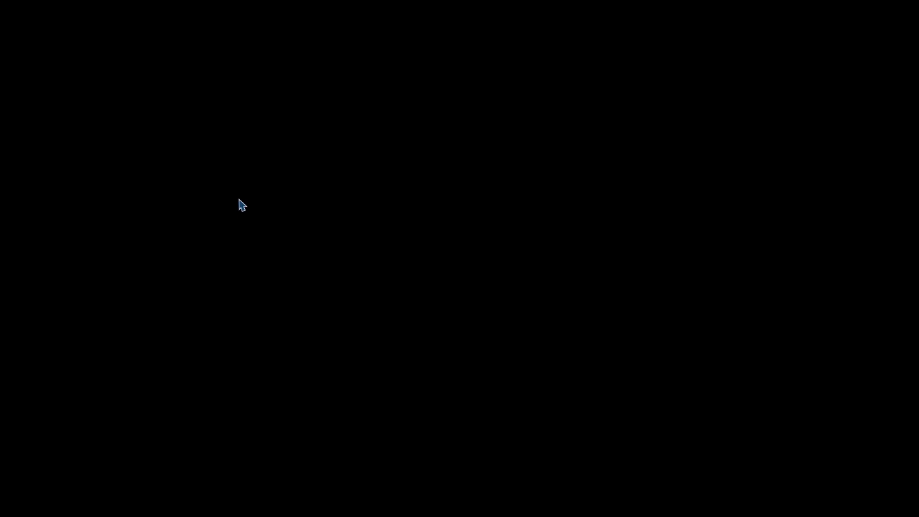
click(238, 199)
key(Delete)
Choose a material and paint it onto surfaces of the newly built part of the room model.
scroll(238, 204, down, 10)
middle_drag(241, 252, 219, 280)
scroll(272, 281, down, 3)
shift+middle_drag(272, 281, 112, 269)
scroll(204, 245, down, 4)
middle_drag(204, 245, 391, 255)
scroll(325, 269, up, 4)
click(790, 320)
click(738, 207)
scroll(303, 268, up, 4)
click(694, 357)
click(782, 347)
click(820, 348)
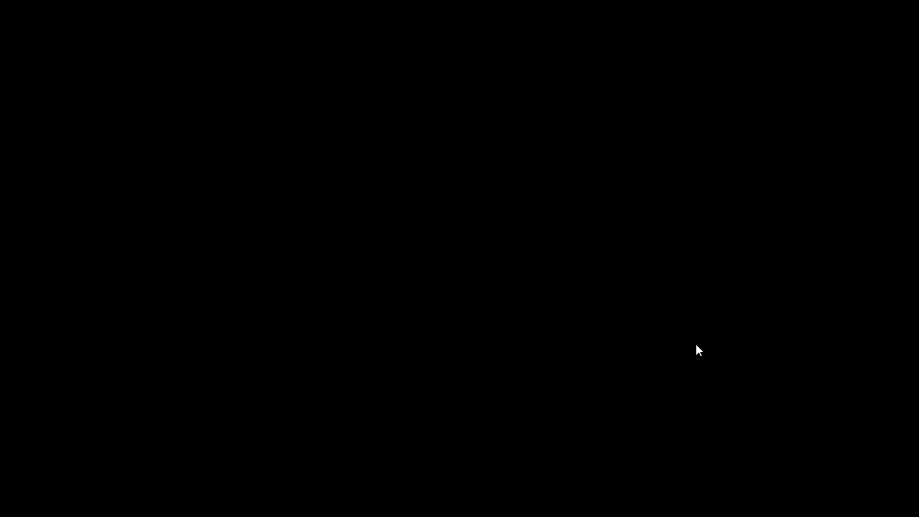
click(695, 344)
scroll(392, 266, up, 2)
click(243, 172)
click(239, 252)
click(315, 246)
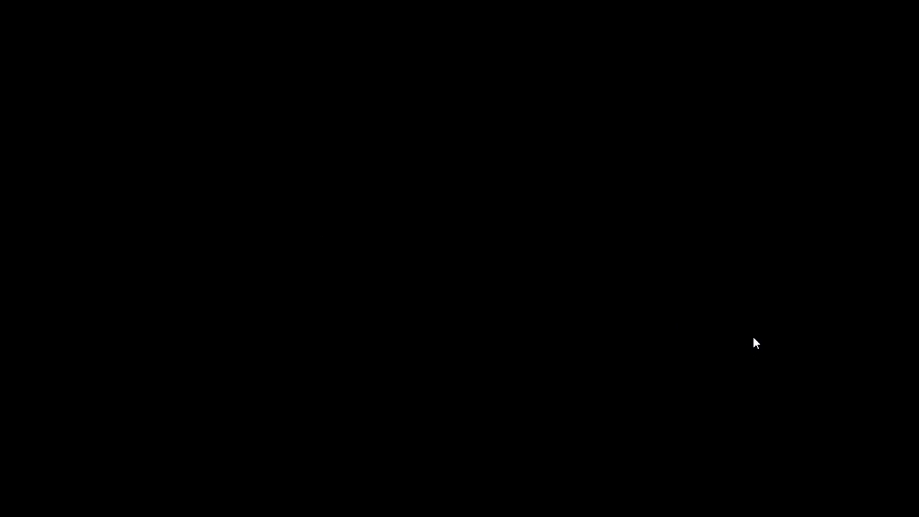
Browse another material collection, pick a material from it and paint four spots on the model.
click(761, 313)
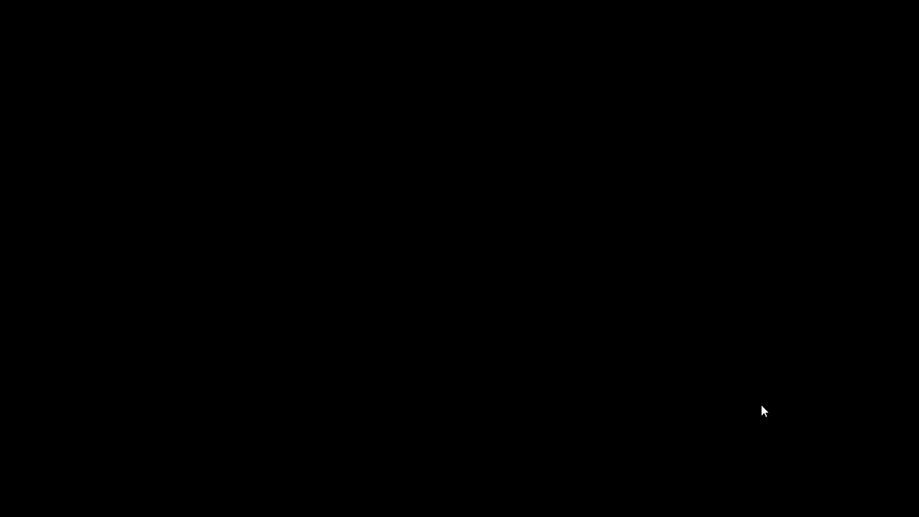
click(760, 396)
scroll(776, 348, down, 17)
scroll(776, 348, down, 11)
scroll(761, 315, up, 2)
scroll(789, 314, down, 1)
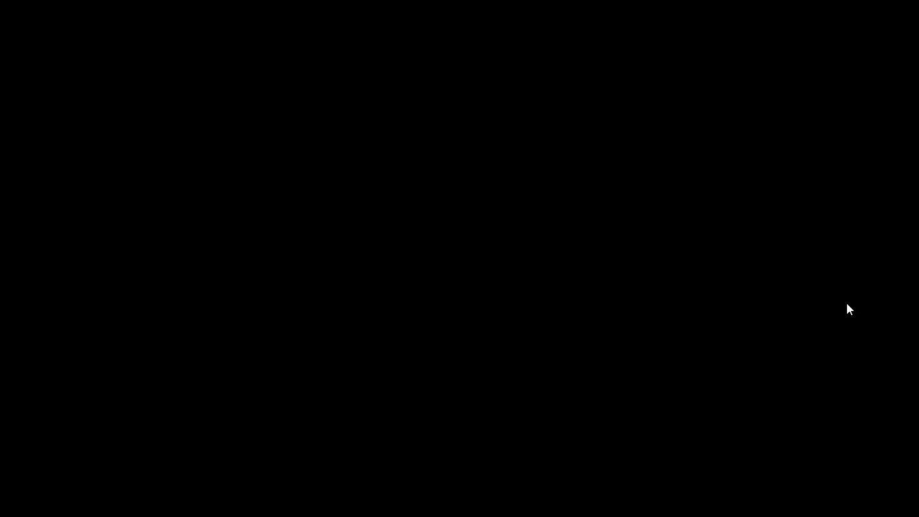
click(842, 303)
scroll(149, 281, up, 2)
click(179, 279)
scroll(188, 245, up, 5)
click(188, 245)
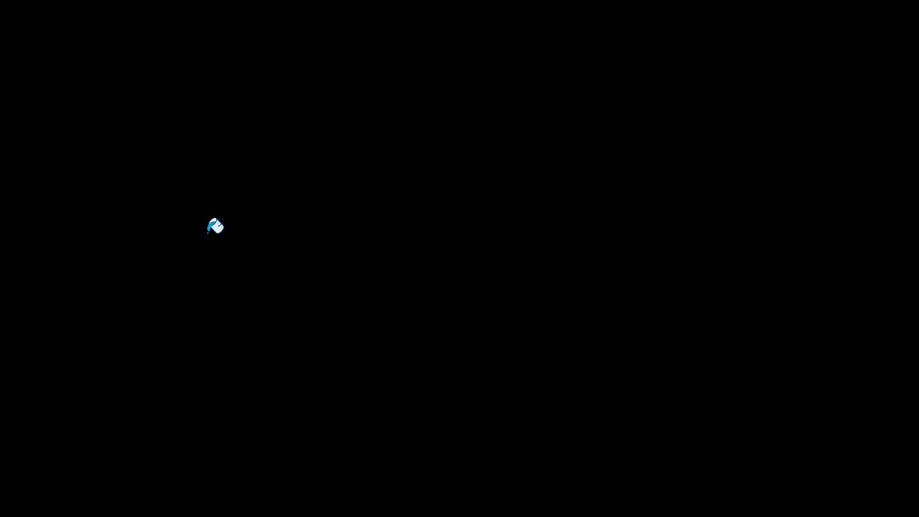
click(298, 174)
click(400, 197)
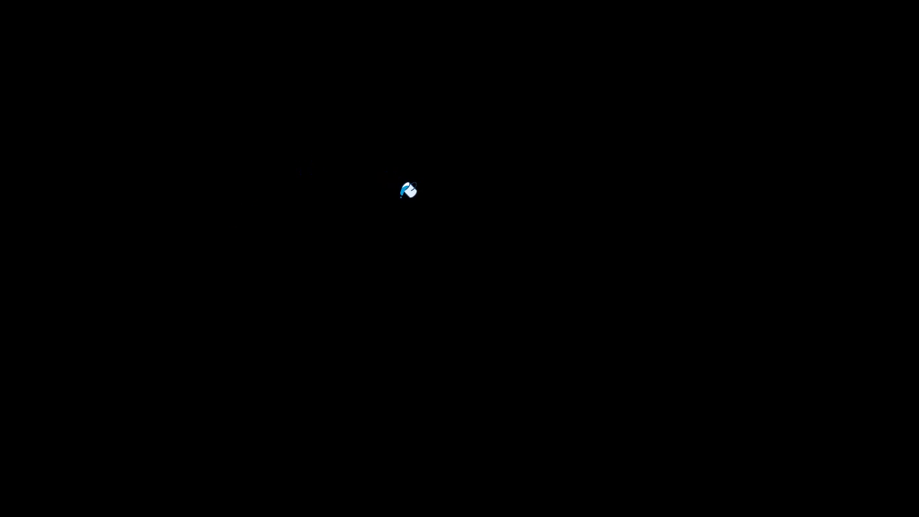
Examine the painted surfaces of the room model from different distances and angles.
scroll(399, 200, down, 20)
scroll(434, 311, down, 3)
middle_drag(433, 312, 328, 343)
middle_drag(328, 343, 319, 343)
key(space)
scroll(328, 269, down, 13)
shift+middle_drag(402, 314, 234, 247)
shift+middle_drag(369, 290, 280, 266)
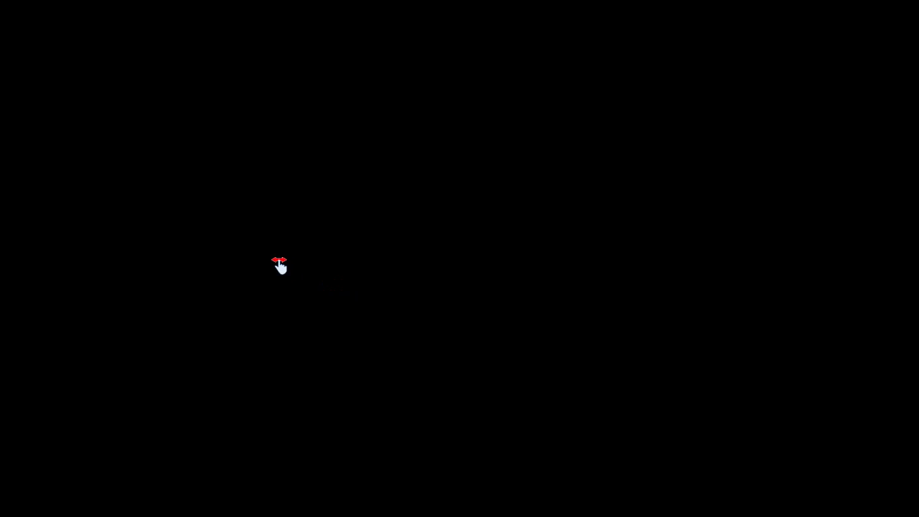
shift+middle_drag(280, 266, 271, 263)
middle_drag(290, 320, 291, 299)
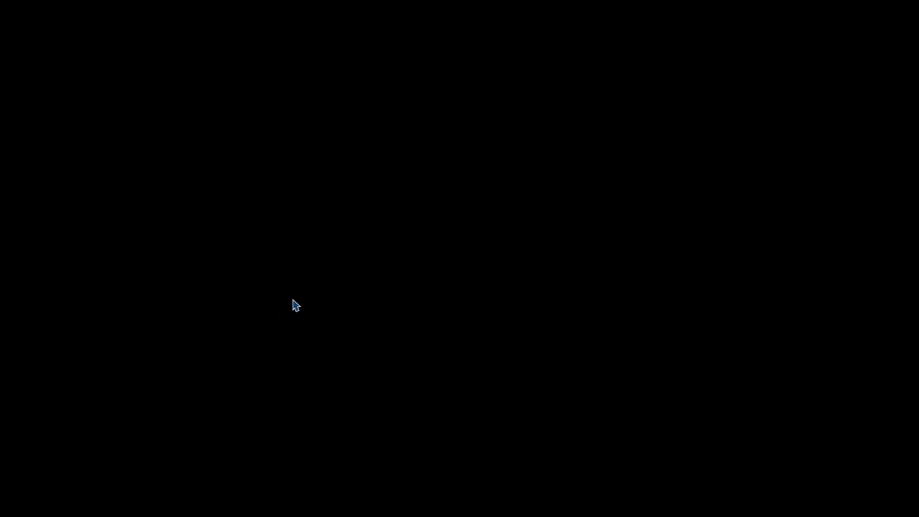
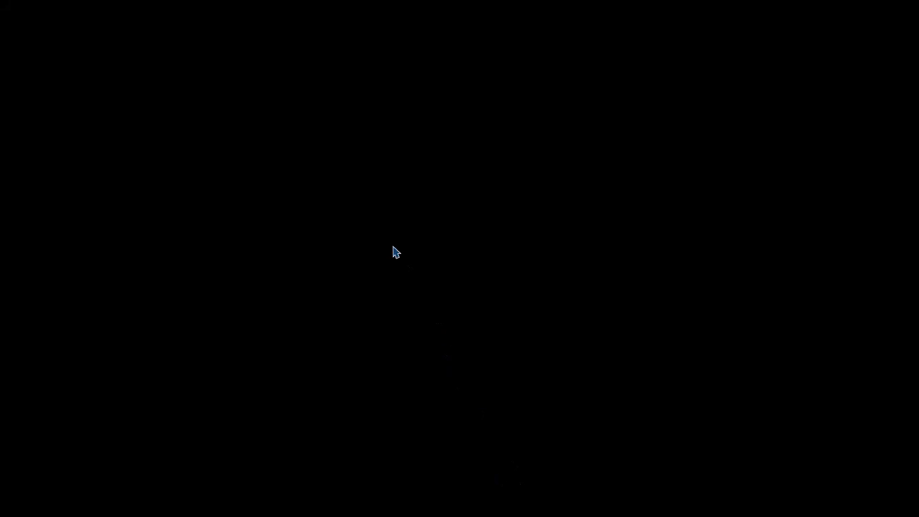
Examine the model from several angles and distances to find where the new edges are needed.
scroll(391, 254, down, 1)
middle_drag(391, 259, 392, 280)
middle_drag(392, 280, 410, 313)
shift+middle_drag(414, 341, 342, 312)
scroll(344, 311, down, 3)
middle_drag(314, 285, 403, 268)
scroll(305, 172, up, 5)
scroll(289, 200, down, 1)
middle_drag(289, 200, 277, 174)
scroll(297, 172, up, 4)
scroll(394, 236, down, 2)
shift+middle_drag(394, 236, 279, 232)
shift+middle_drag(279, 232, 274, 232)
scroll(299, 232, up, 2)
middle_drag(301, 240, 315, 232)
scroll(166, 240, down, 9)
Draw a long straight edge across the model with the Line tool.
shift+middle_drag(129, 307, 137, 303)
shift+middle_drag(137, 303, 215, 303)
scroll(227, 287, up, 10)
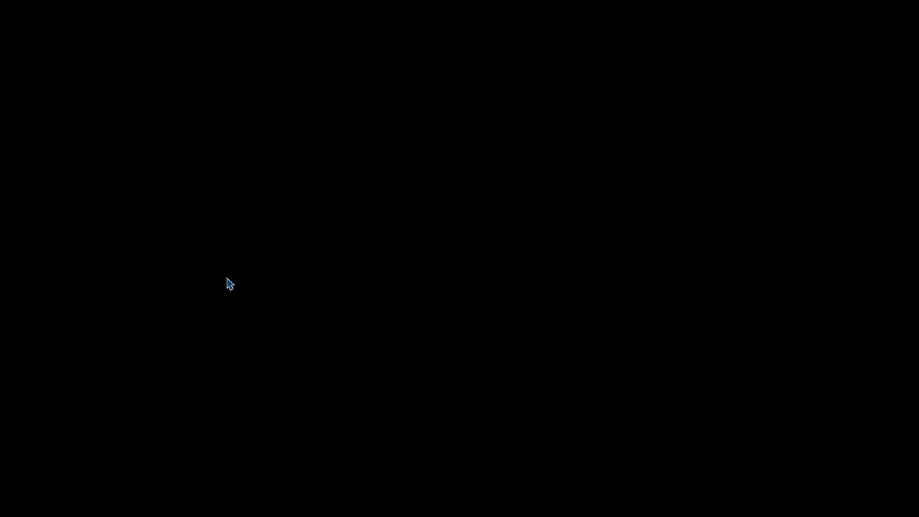
scroll(224, 271, up, 4)
key(l)
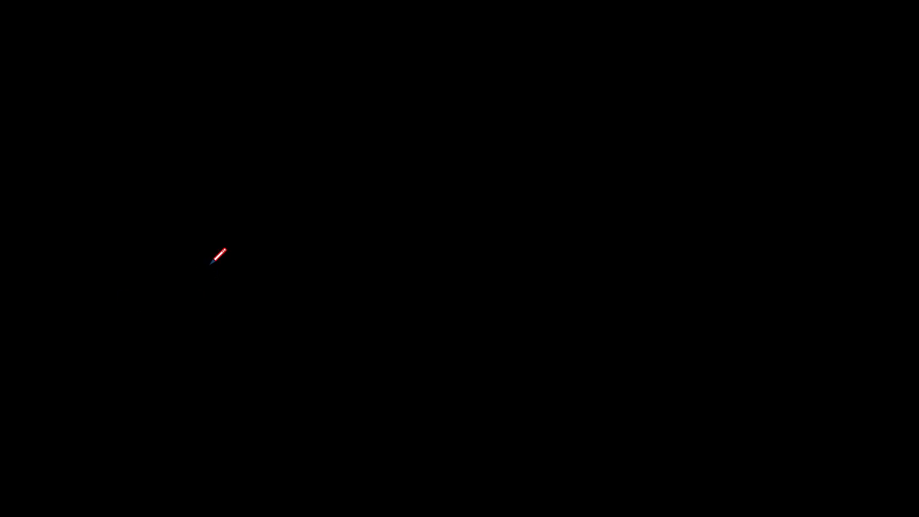
click(210, 266)
scroll(488, 271, down, 5)
shift+middle_drag(488, 271, 281, 271)
scroll(512, 242, down, 1)
shift+middle_drag(513, 249, 408, 254)
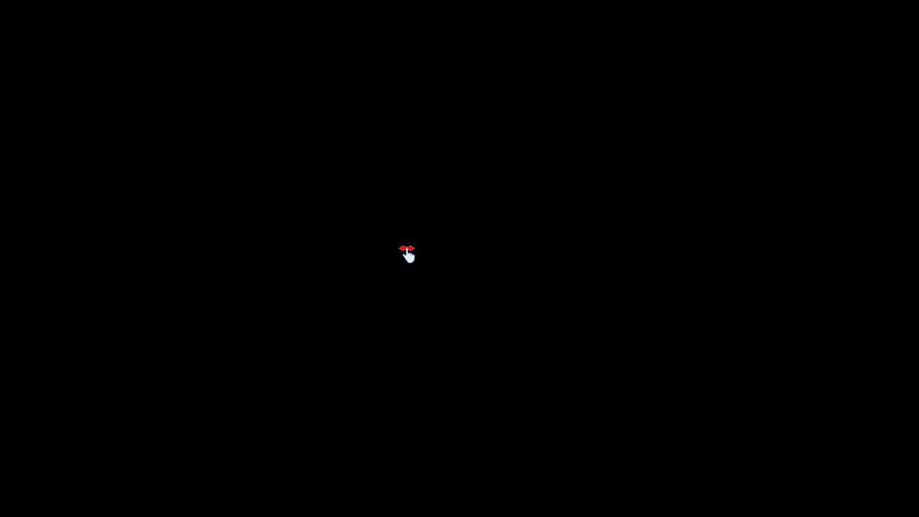
shift+middle_drag(408, 254, 270, 254)
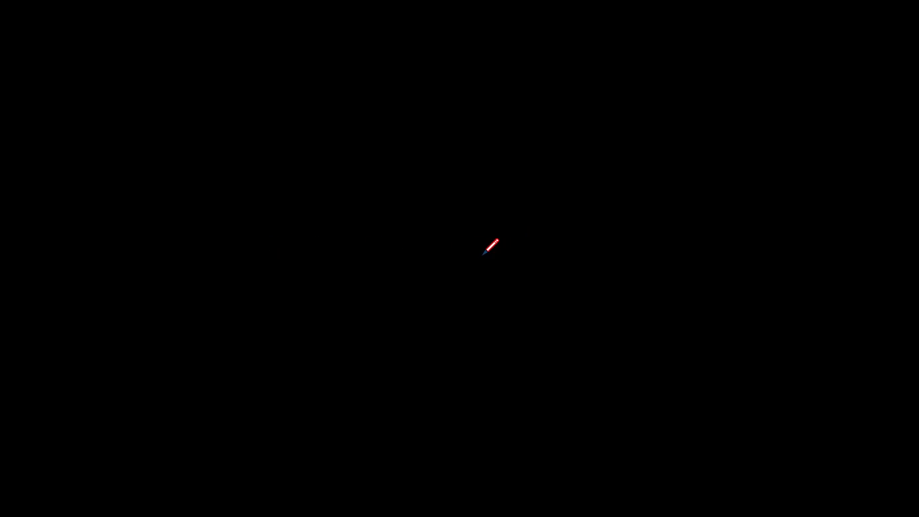
click(482, 256)
Return to the opposite end and add another long edge across the model with the Line tool.
scroll(205, 326, down, 4)
shift+middle_drag(205, 326, 513, 262)
scroll(392, 221, up, 4)
middle_drag(372, 228, 291, 234)
scroll(297, 231, up, 4)
click(301, 224)
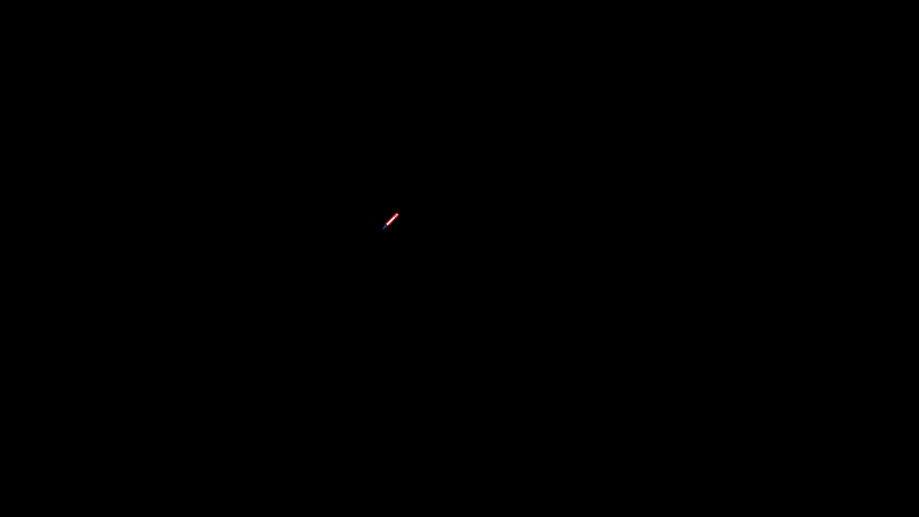
scroll(404, 228, down, 4)
shift+scroll(405, 228, down, 1)
shift+middle_drag(405, 228, 151, 228)
click(514, 242)
key(space)
Draw further edges with the Line tool, running from a new start point through two more points.
scroll(371, 270, down, 5)
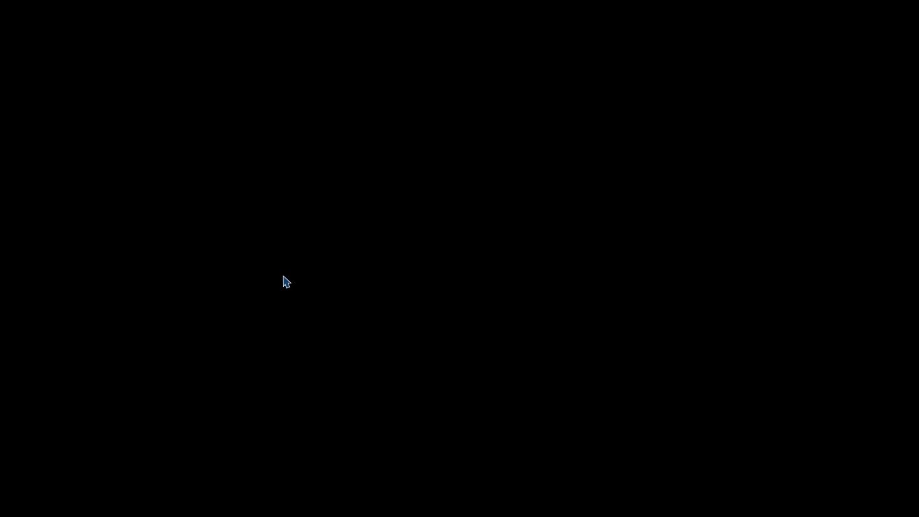
scroll(196, 269, up, 4)
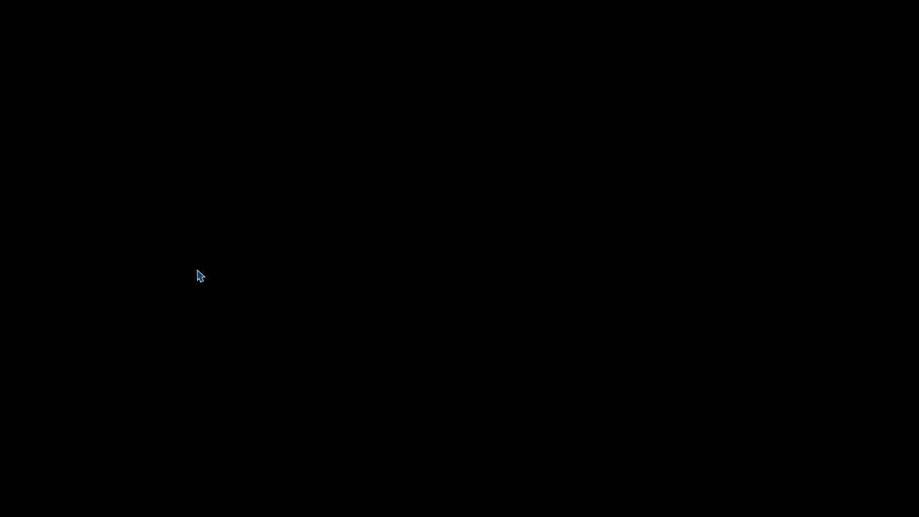
key(l)
click(189, 273)
scroll(366, 264, down, 4)
shift+middle_drag(367, 264, 166, 259)
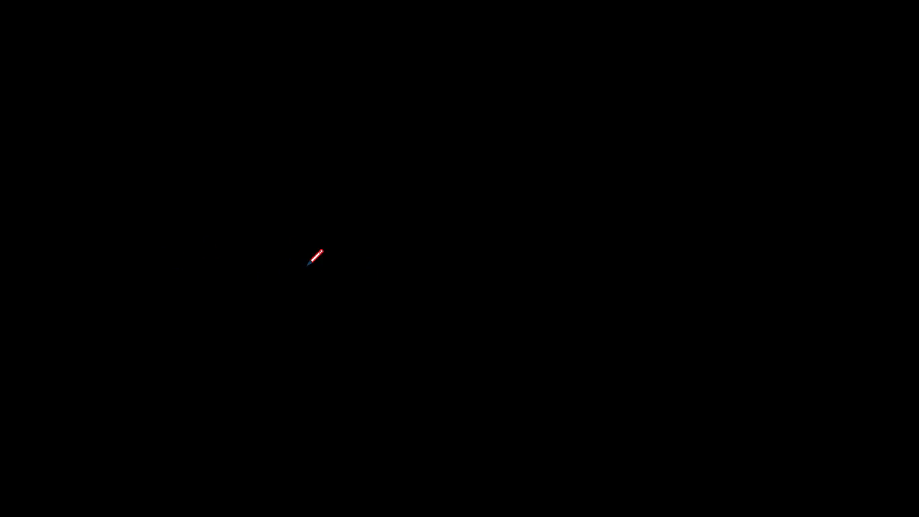
click(307, 277)
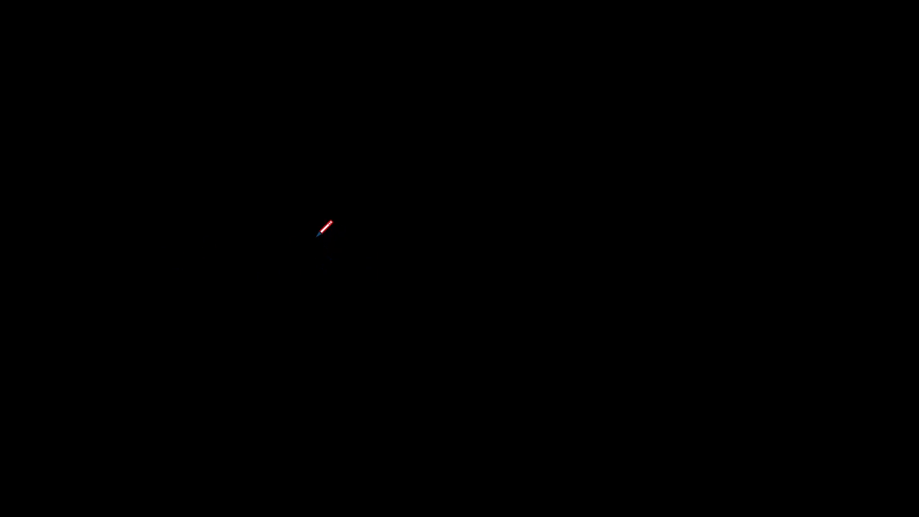
click(316, 238)
key(space)
Draw a short straight edge between two points close to the last drawn edges with the Line tool.
scroll(318, 241, up, 2)
key(l)
scroll(319, 239, up, 4)
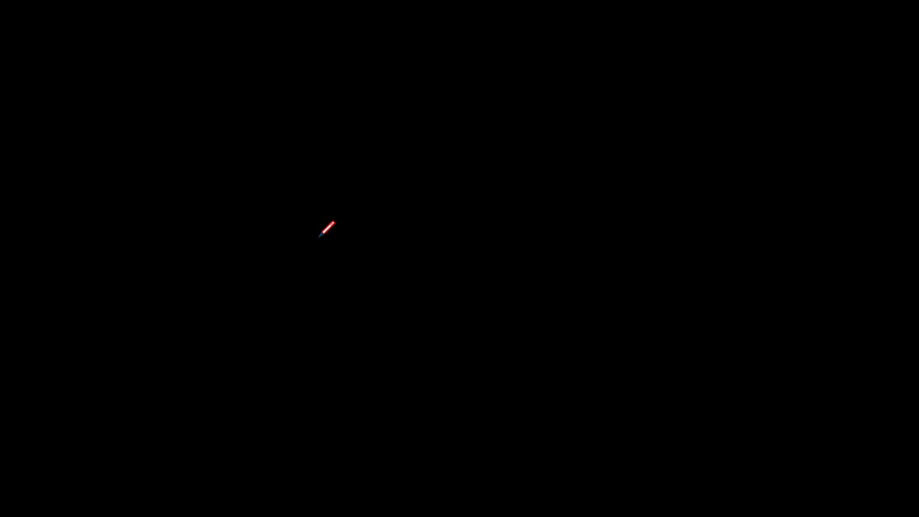
click(314, 239)
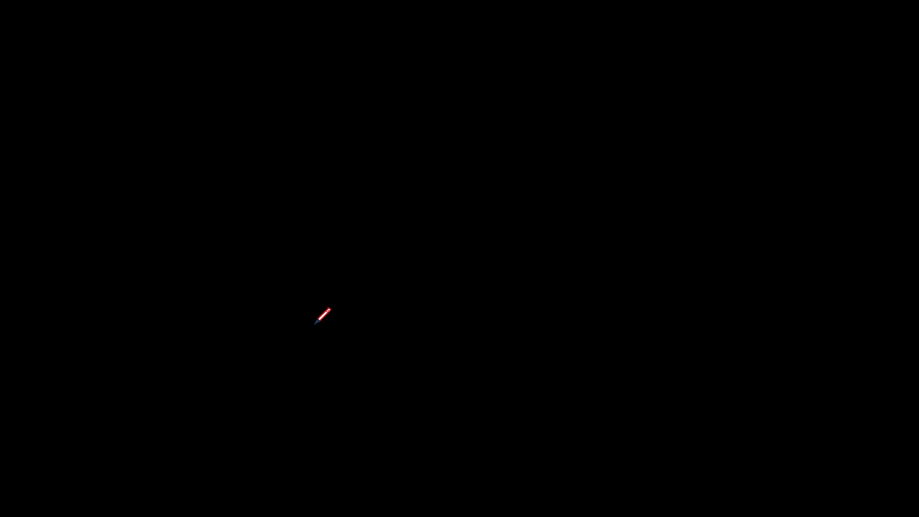
click(314, 330)
key(space)
Select the unneeded geometry beside the short new edge and delete it.
click(376, 232)
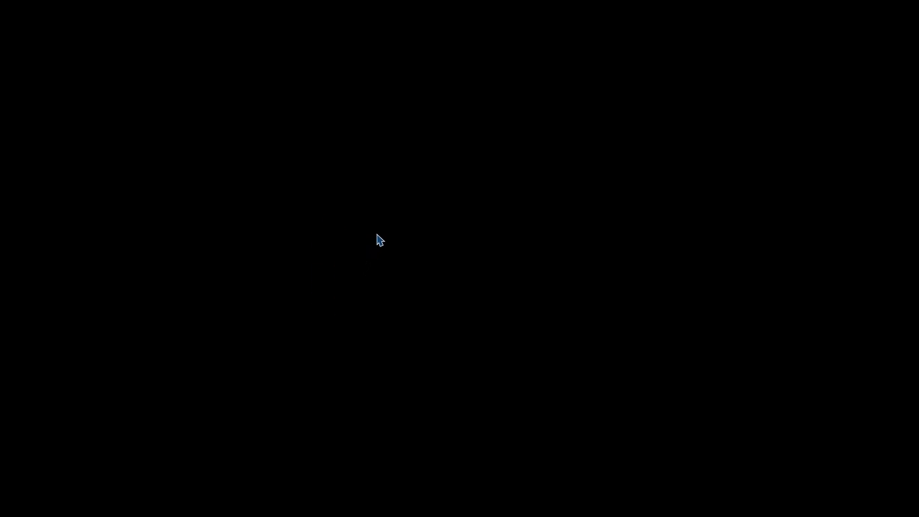
click(376, 236)
key(Delete)
Pick the piece of geometry farther along the model for further editing.
scroll(313, 261, down, 10)
shift+middle_drag(271, 292, 527, 297)
scroll(436, 276, up, 4)
middle_drag(357, 273, 355, 272)
middle_drag(355, 272, 391, 271)
scroll(384, 248, up, 7)
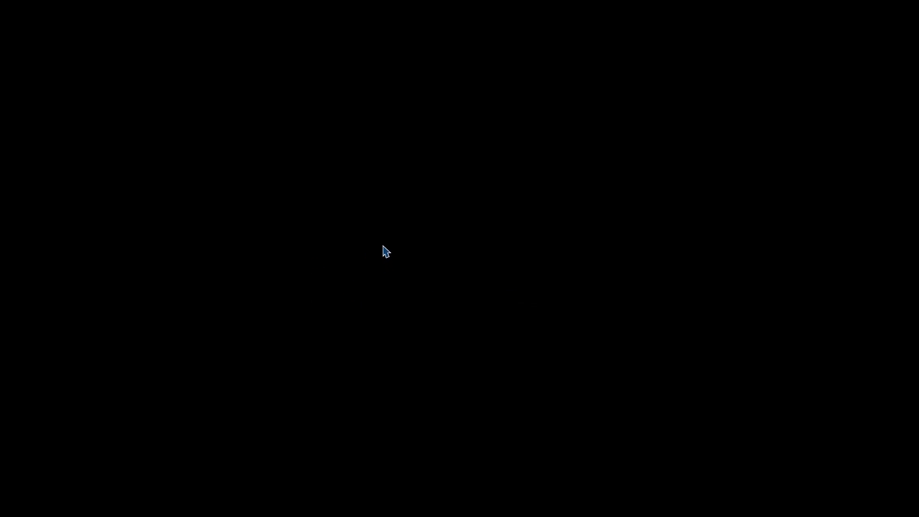
click(381, 232)
click(381, 232)
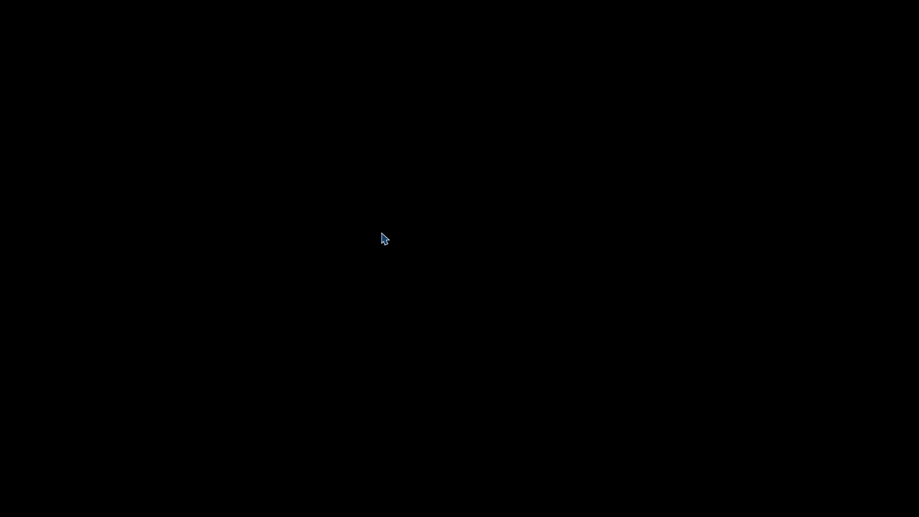
click(381, 234)
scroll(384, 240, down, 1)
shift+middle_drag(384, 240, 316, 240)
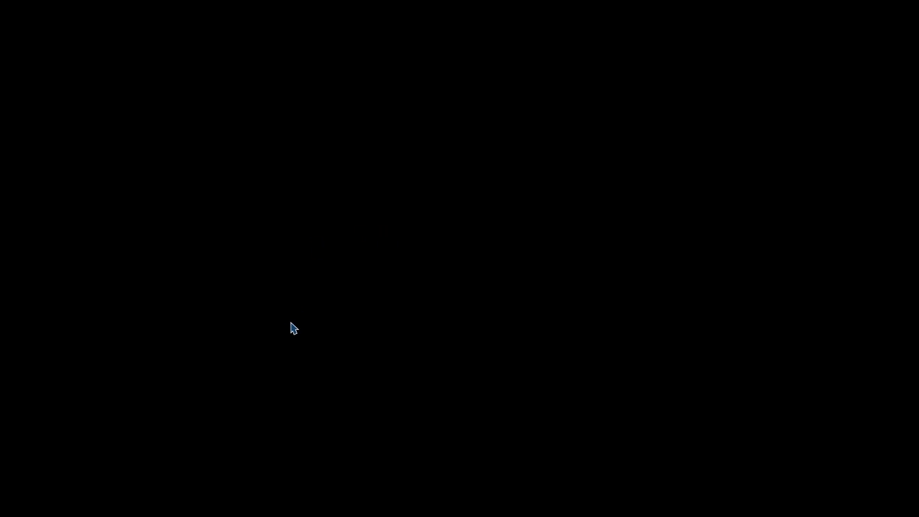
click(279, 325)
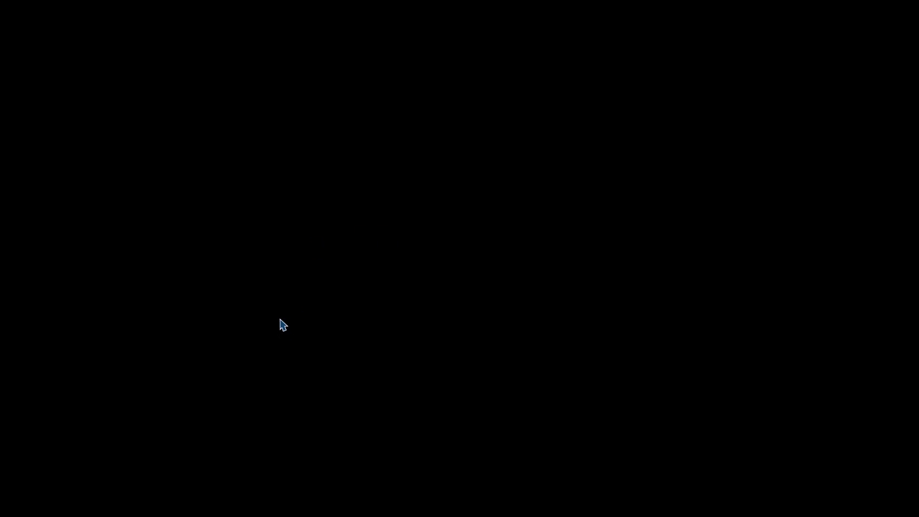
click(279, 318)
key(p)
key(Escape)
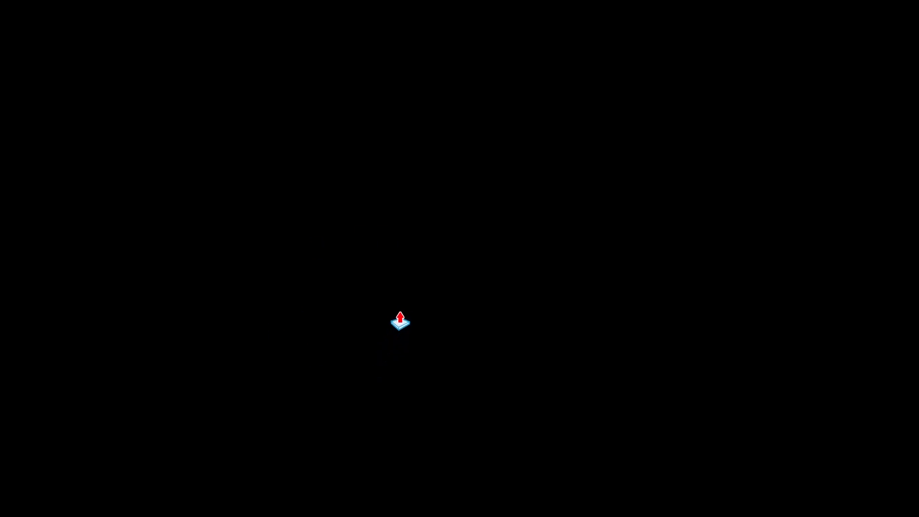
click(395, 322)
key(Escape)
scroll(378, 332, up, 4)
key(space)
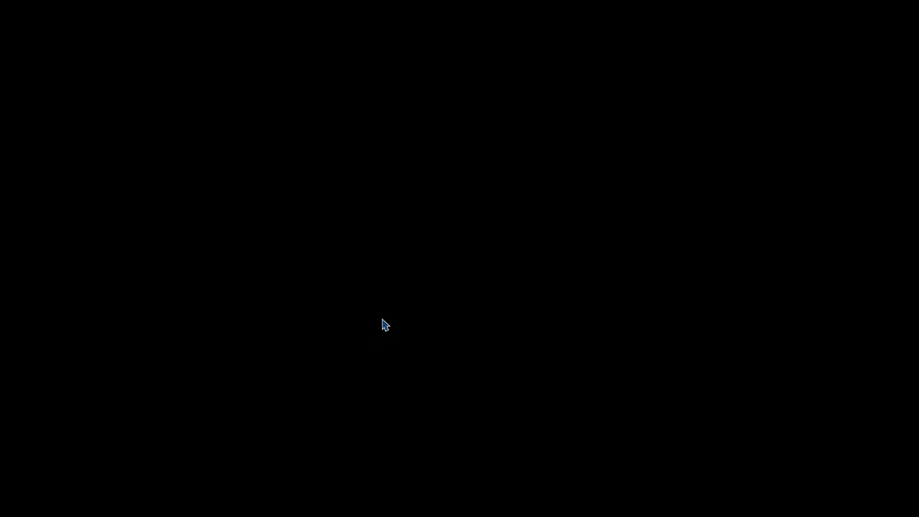
Draw a short straight edge between two closely spaced points with the Line tool.
click(381, 318)
scroll(381, 318, down, 6)
scroll(121, 254, up, 13)
key(l)
scroll(180, 209, up, 1)
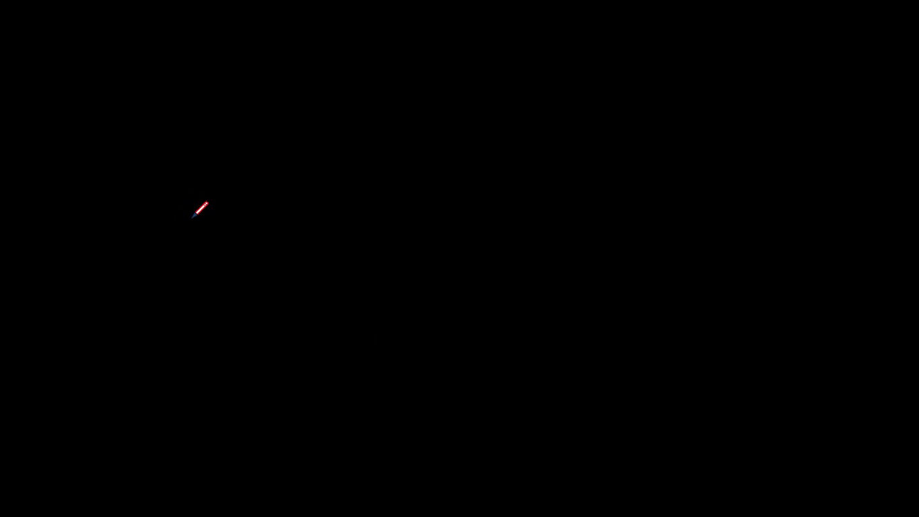
click(192, 219)
click(190, 232)
Draw two short dividing edges, one above the other, at the opposite end of the model with the Line tool.
scroll(219, 289, down, 2)
shift+middle_drag(215, 289, 21, 163)
scroll(298, 242, down, 5)
shift+scroll(480, 292, down, 3)
shift+middle_drag(480, 292, 0, 279)
scroll(418, 228, up, 4)
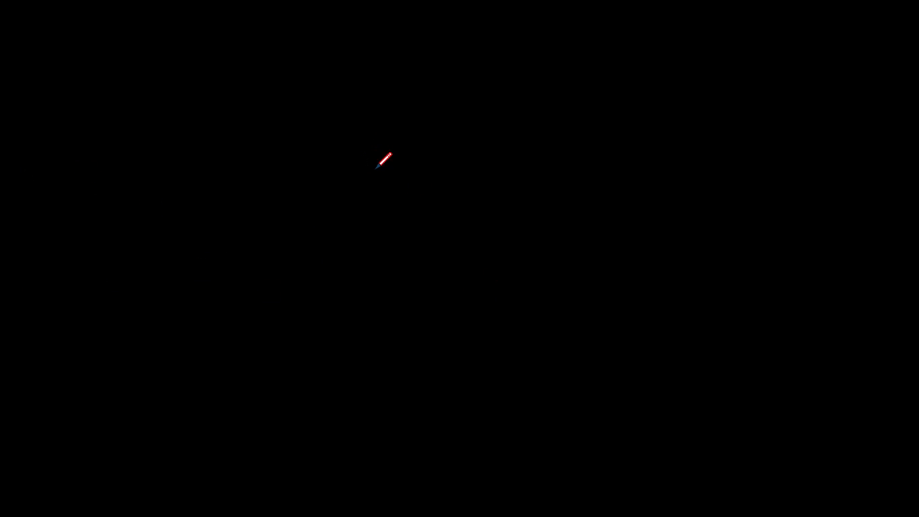
click(375, 170)
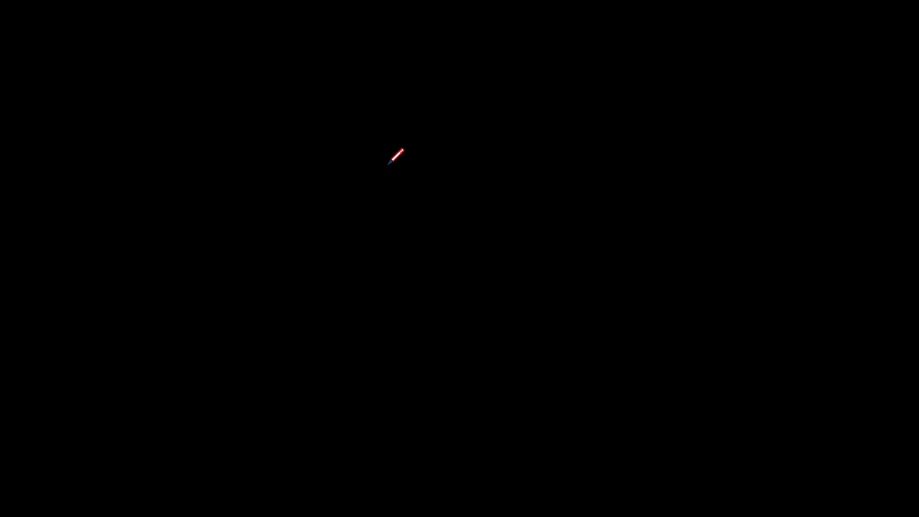
click(388, 166)
click(374, 314)
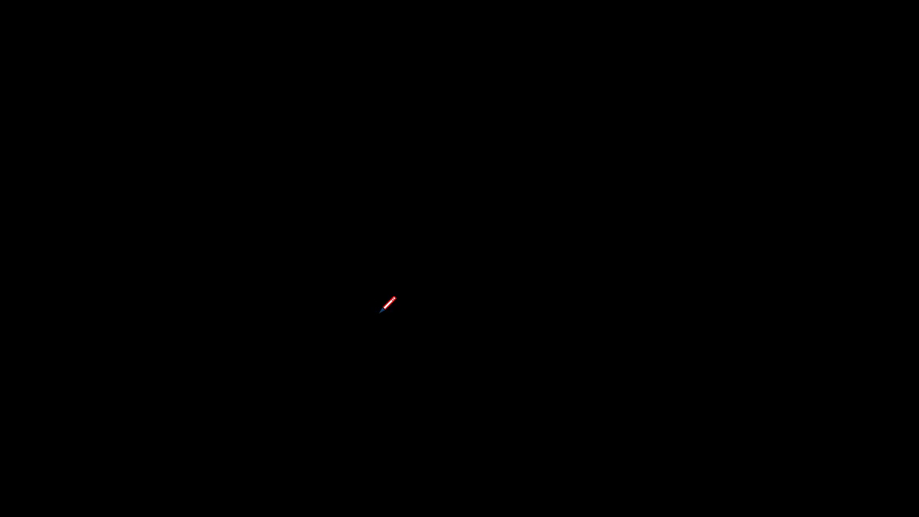
click(388, 313)
key(space)
Push/Pull the selected face farther back along the model by a distance of 22.
scroll(303, 282, down, 8)
shift+middle_drag(301, 282, 523, 283)
shift+middle_drag(523, 283, 525, 283)
scroll(233, 274, up, 4)
click(235, 306)
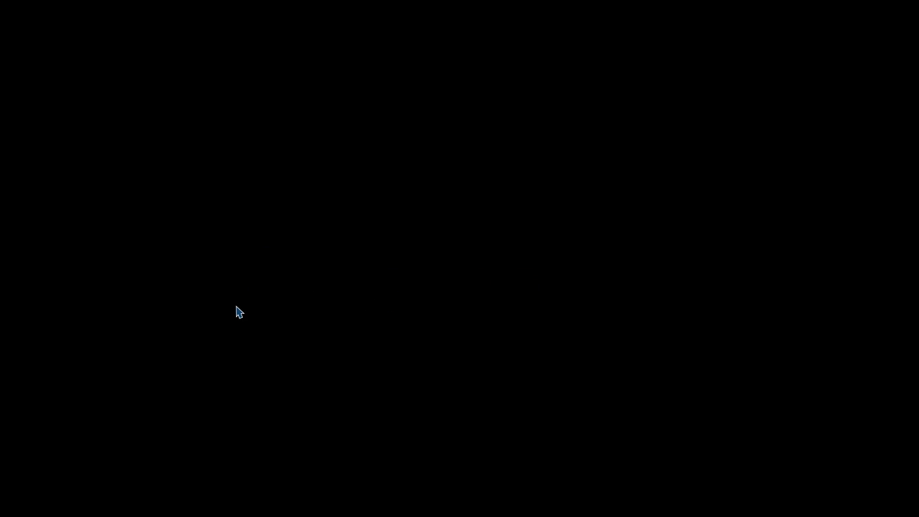
key(p)
click(235, 306)
text(22)
key(Return)
Push/Pull the face near the 22-unit extrusion freehand to a picked point.
scroll(217, 324, down, 12)
middle_drag(217, 324, 217, 326)
middle_drag(217, 326, 249, 339)
click(181, 300)
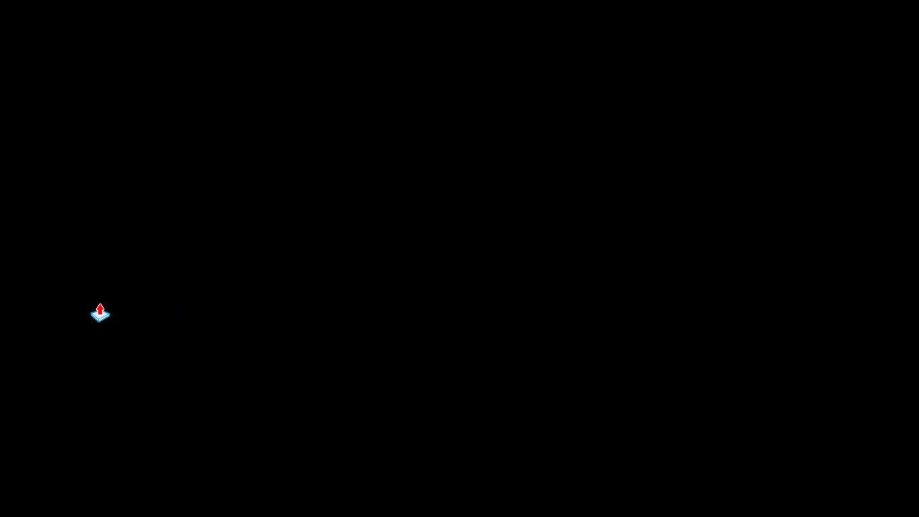
click(99, 303)
Push/Pull a further face in the same area by a distance of 4.
scroll(125, 307, down, 2)
middle_drag(125, 307, 226, 329)
scroll(226, 329, up, 5)
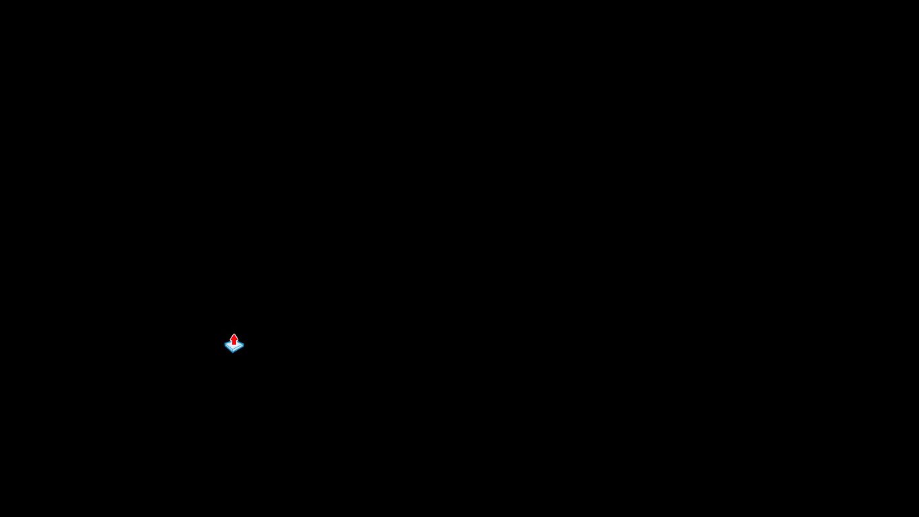
click(235, 334)
key(4)
key(Return)
Push/Pull another face elsewhere on the model freehand by a short distance.
scroll(246, 340, down, 1)
middle_drag(245, 341, 200, 298)
scroll(246, 340, down, 1)
middle_drag(352, 367, 317, 283)
middle_drag(317, 283, 319, 359)
scroll(315, 284, down, 1)
scroll(320, 349, up, 9)
middle_drag(327, 320, 316, 312)
middle_drag(316, 312, 334, 339)
scroll(320, 337, down, 4)
shift+middle_drag(320, 337, 509, 333)
scroll(274, 347, down, 1)
middle_drag(274, 347, 256, 371)
scroll(195, 257, up, 4)
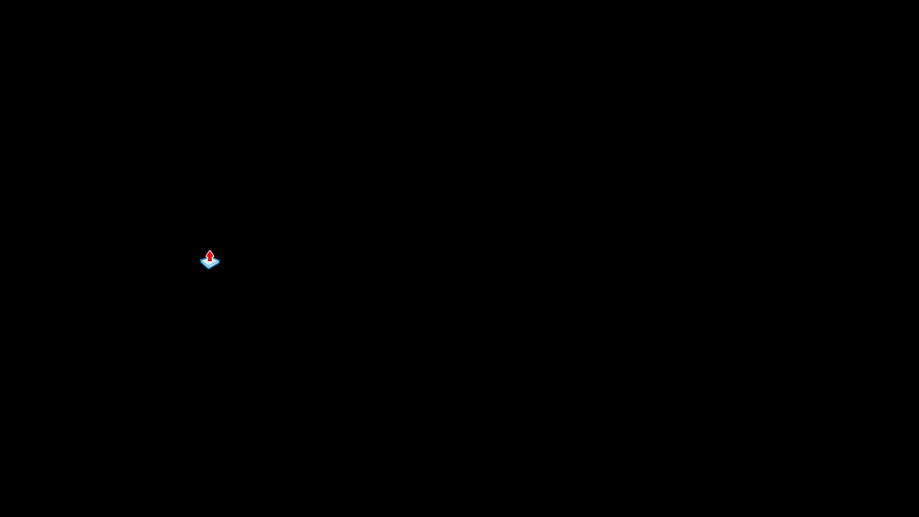
click(206, 255)
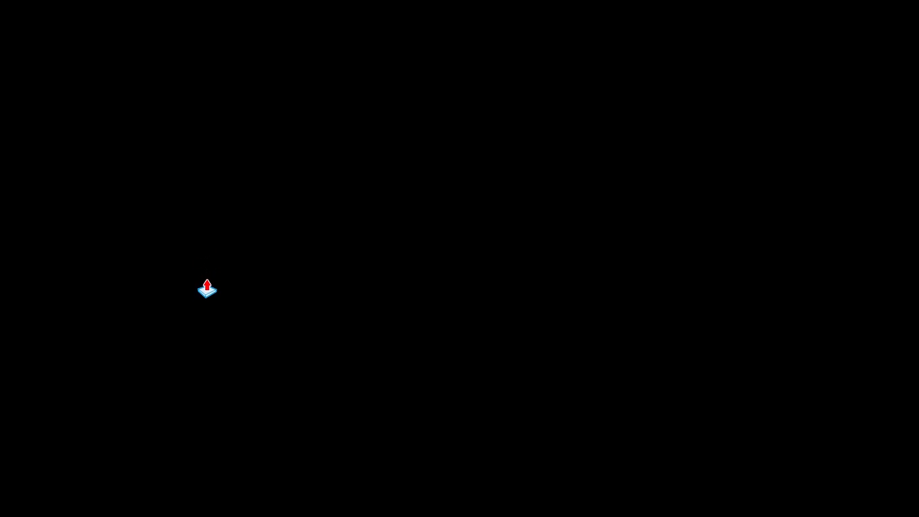
click(207, 290)
Draw connected edges on the model with the Line tool, joining three picked points.
scroll(240, 317, down, 5)
middle_drag(246, 326, 75, 283)
middle_drag(75, 283, 28, 273)
scroll(433, 271, down, 1)
middle_drag(433, 271, 250, 275)
scroll(248, 287, down, 3)
middle_drag(246, 287, 396, 300)
middle_drag(390, 343, 537, 366)
middle_drag(537, 366, 568, 356)
scroll(427, 261, up, 3)
key(space)
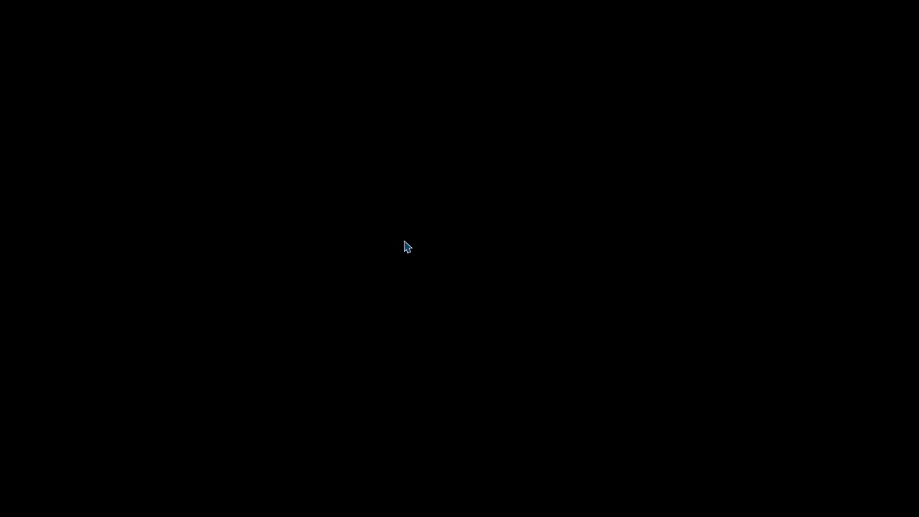
shift+middle_drag(376, 238, 351, 241)
shift+middle_drag(351, 241, 328, 260)
scroll(148, 224, up, 2)
middle_drag(139, 223, 118, 151)
scroll(150, 201, up, 5)
middle_drag(150, 201, 150, 174)
key(l)
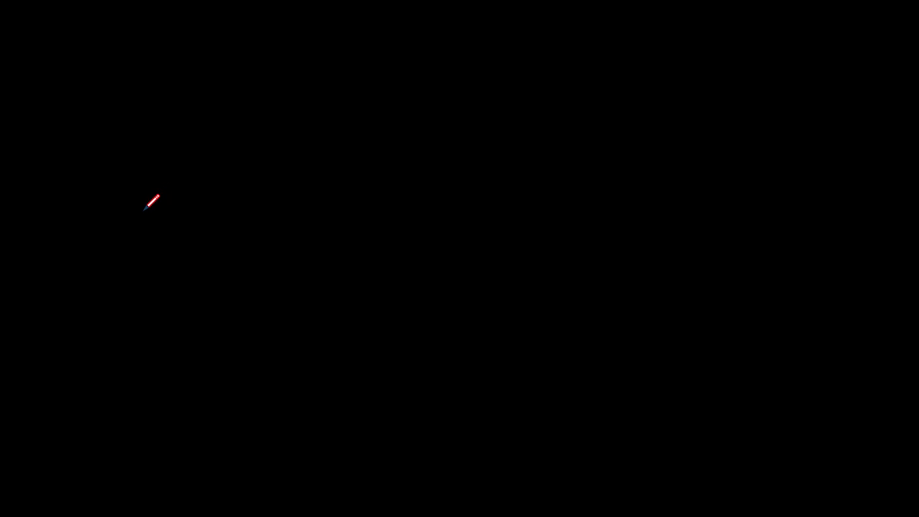
click(140, 209)
scroll(549, 211, down, 5)
shift+middle_drag(550, 211, 274, 217)
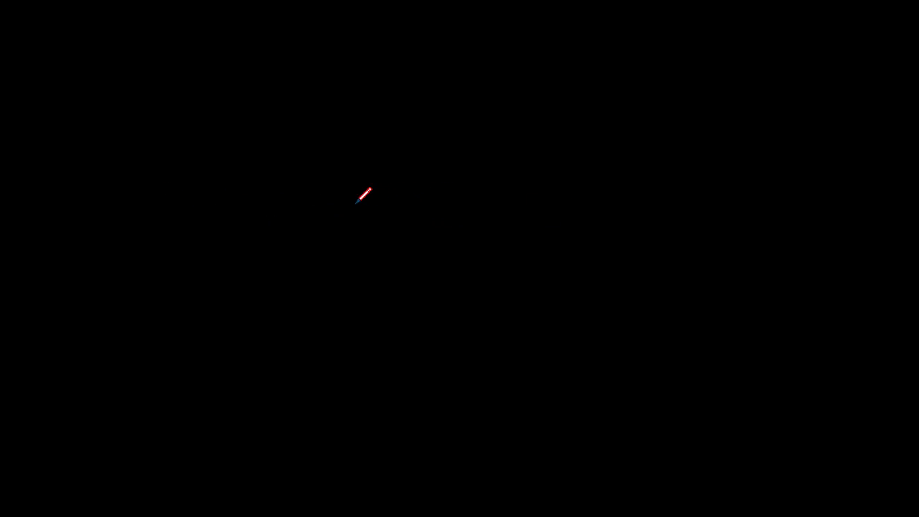
click(304, 205)
middle_drag(298, 257, 356, 392)
scroll(305, 287, up, 4)
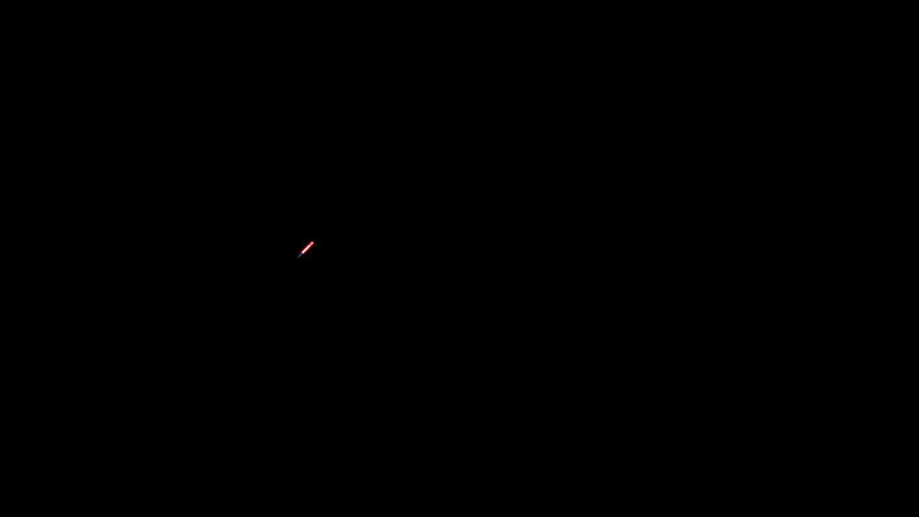
click(305, 255)
key(v)
scroll(297, 257, down, 11)
shift+middle_drag(280, 291, 351, 313)
key(space)
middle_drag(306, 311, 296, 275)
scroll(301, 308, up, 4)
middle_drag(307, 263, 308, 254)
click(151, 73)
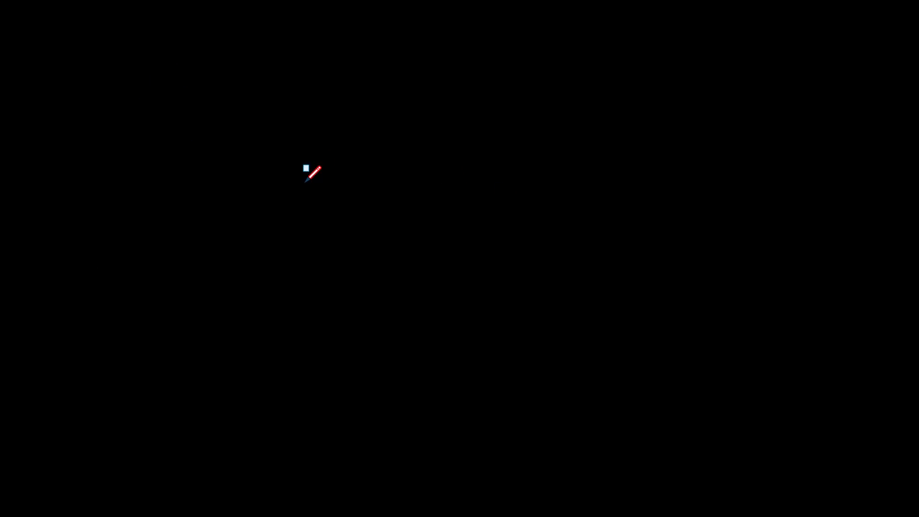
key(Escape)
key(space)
Push/Pull a face in another area of the model freehand to a picked point.
scroll(340, 229, down, 5)
scroll(391, 271, down, 2)
shift+middle_drag(316, 258, 270, 259)
middle_drag(398, 300, 290, 276)
scroll(494, 320, up, 3)
middle_drag(483, 319, 365, 320)
scroll(368, 315, up, 5)
click(422, 316)
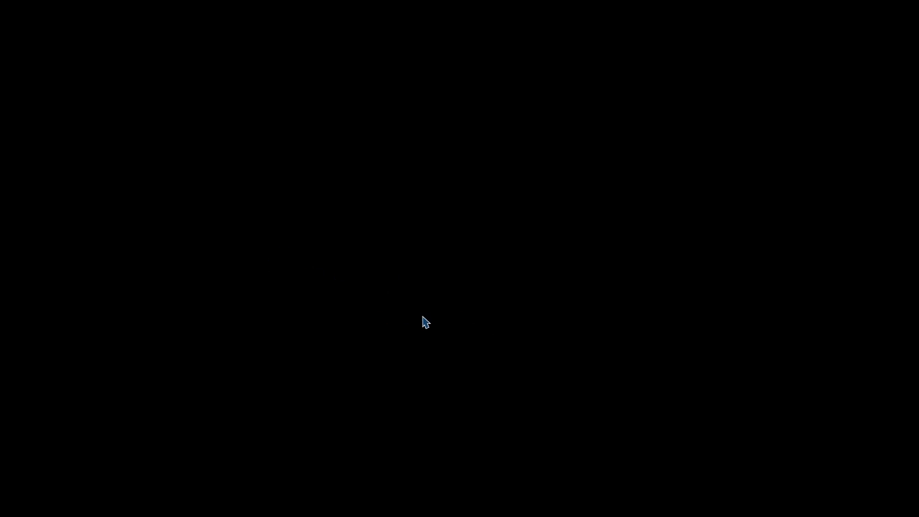
key(p)
click(422, 316)
click(311, 219)
Repeat the last Push/Pull distance on another face of the model.
middle_drag(314, 255, 489, 214)
middle_drag(585, 250, 344, 279)
scroll(404, 247, up, 9)
key(space)
double_click(476, 268)
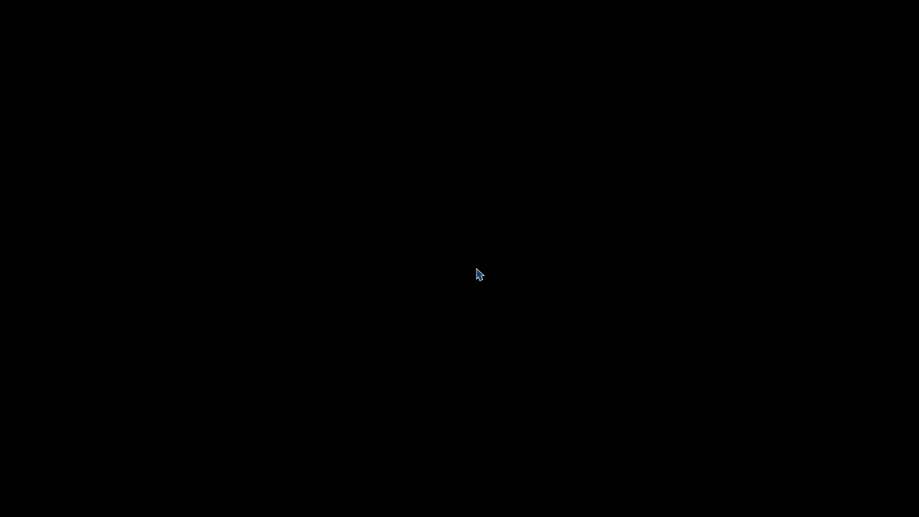
key(p)
double_click(476, 268)
Apply the same Push/Pull distance again to a further face seen from a different angle.
middle_drag(430, 280, 373, 170)
middle_drag(373, 170, 353, 225)
scroll(371, 168, down, 1)
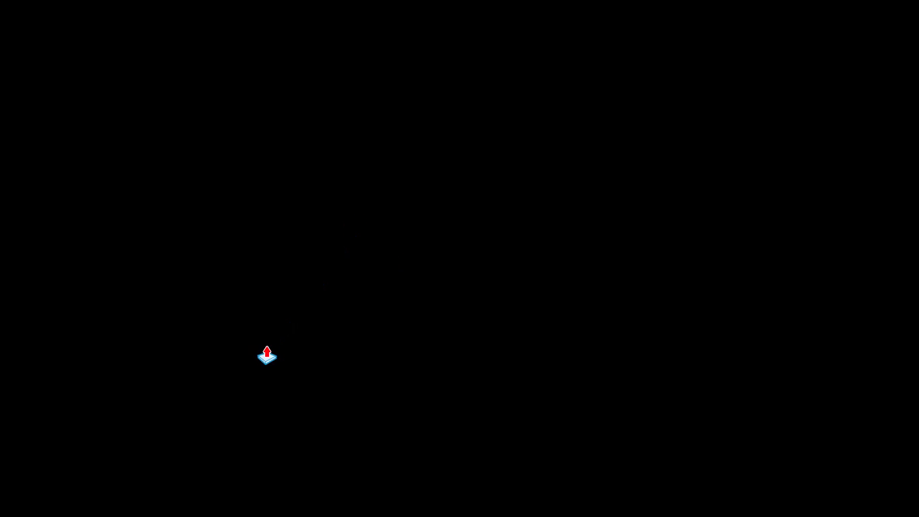
double_click(266, 345)
Push/Pull another face freehand by a short distance to a picked point.
middle_drag(266, 345, 569, 380)
scroll(362, 351, up, 4)
click(283, 337)
click(256, 300)
Select one more face on the model and Push/Pull it freehand to a picked point.
scroll(296, 307, down, 3)
middle_drag(297, 308, 326, 338)
scroll(314, 149, up, 5)
scroll(260, 227, up, 5)
key(space)
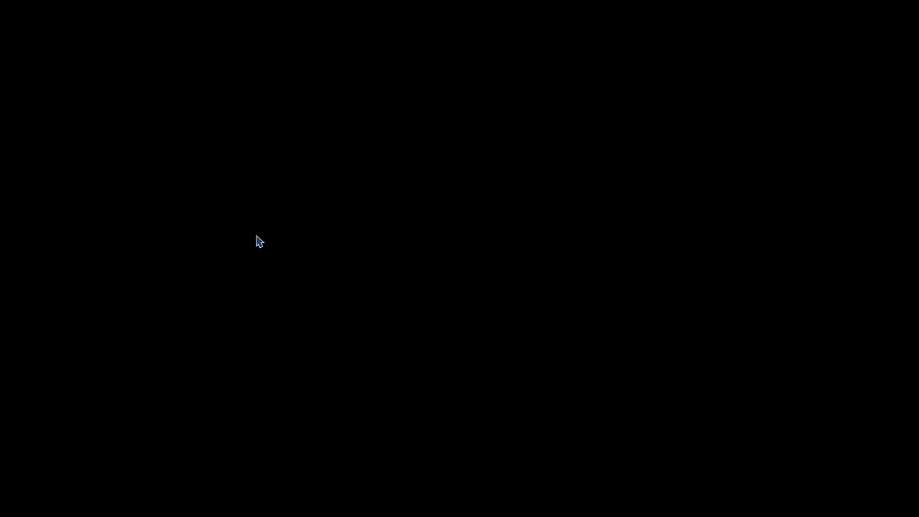
click(256, 235)
key(p)
click(256, 235)
click(185, 291)
scroll(302, 254, down, 11)
key(space)
scroll(351, 303, up, 4)
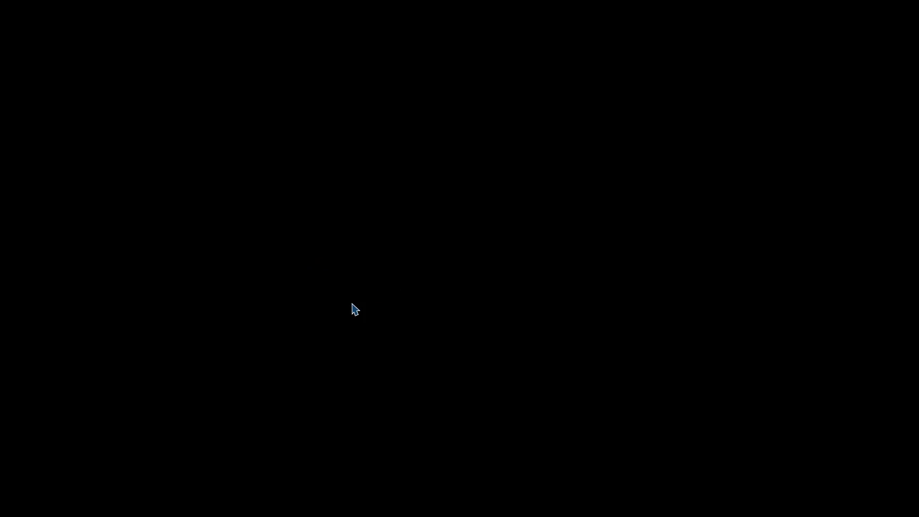
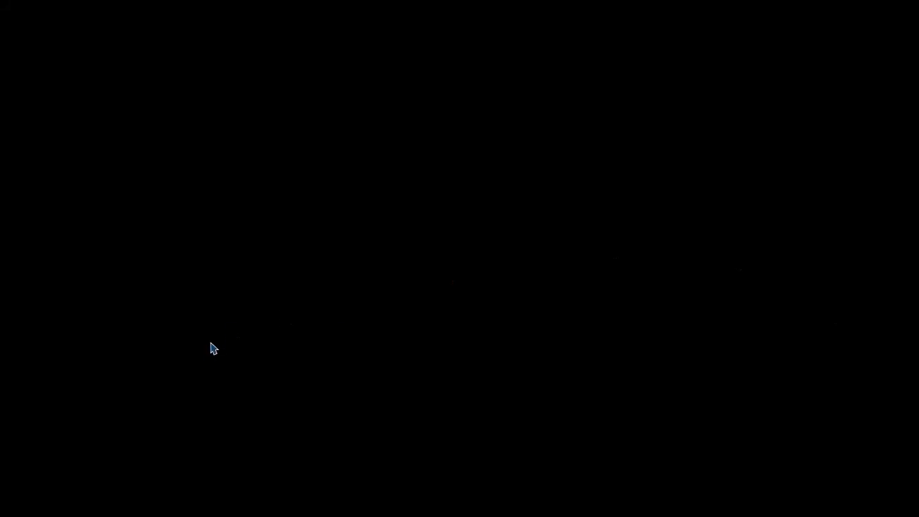
Examine the reshaped model from several angles and distances.
scroll(368, 306, down, 10)
middle_drag(316, 372, 364, 310)
scroll(316, 302, down, 4)
shift+middle_drag(315, 302, 415, 311)
shift+middle_drag(415, 311, 402, 308)
scroll(406, 312, down, 1)
middle_drag(406, 312, 388, 355)
scroll(421, 304, up, 2)
middle_drag(425, 304, 367, 308)
Delete three unneeded pieces of geometry from the model, one at a time.
middle_drag(396, 306, 408, 356)
middle_drag(408, 356, 389, 313)
scroll(462, 350, up, 2)
middle_click(461, 308)
click(507, 257)
key(Delete)
click(631, 304)
key(Delete)
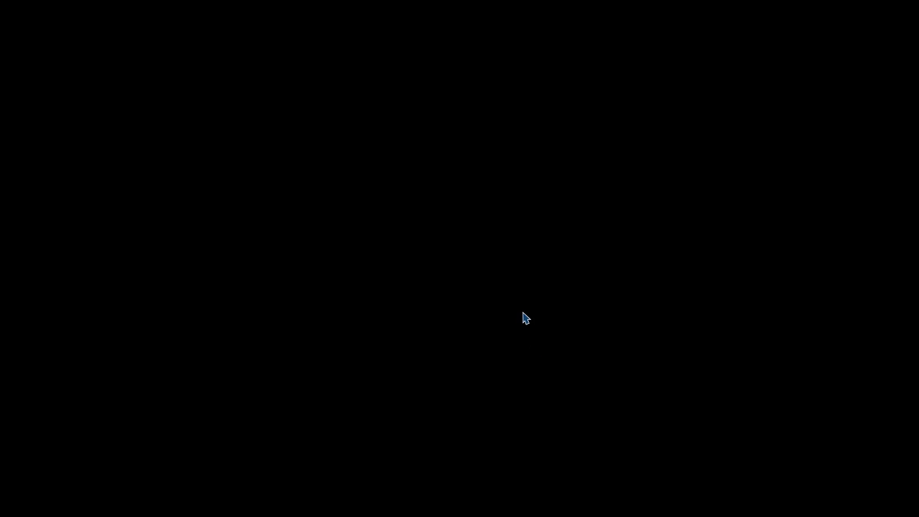
click(521, 314)
key(Delete)
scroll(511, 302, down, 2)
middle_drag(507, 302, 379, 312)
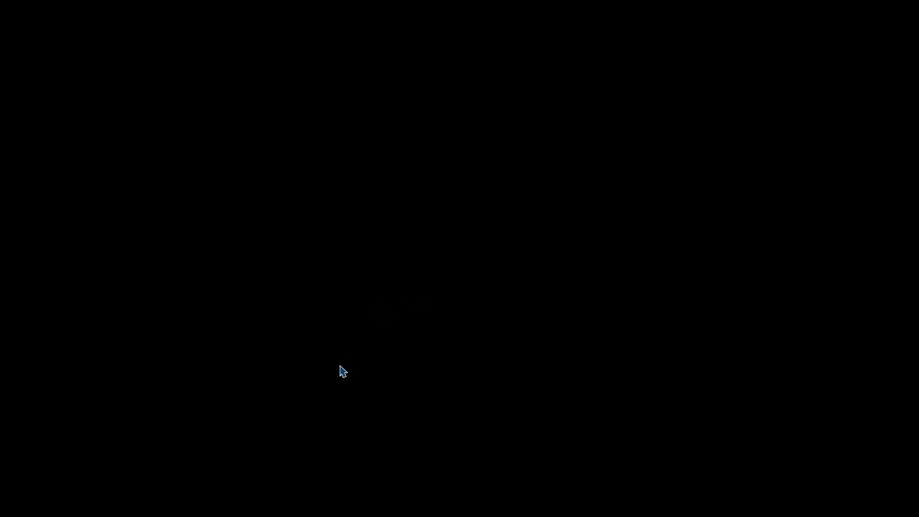
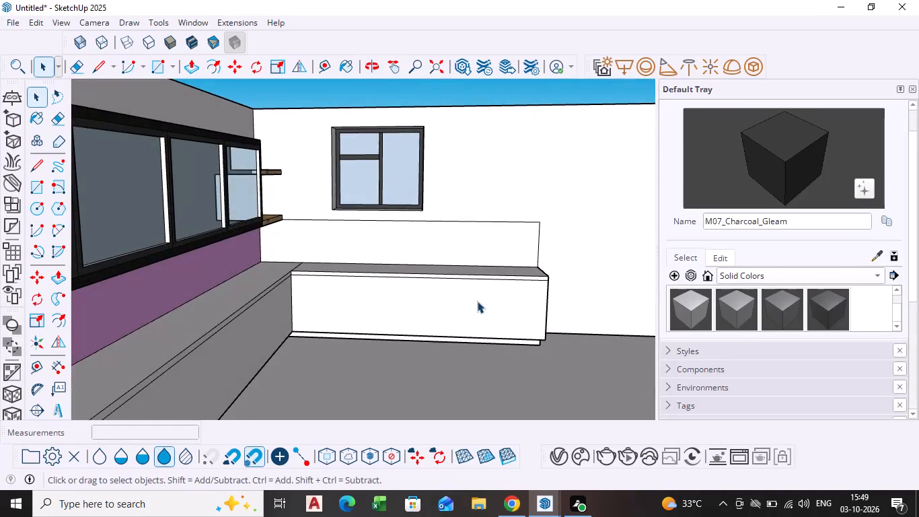
Examine the counters, wall cabinets and window wall of the room from farther away and several angles.
scroll(477, 301, down, 5)
middle_drag(558, 325, 507, 314)
scroll(556, 325, down, 1)
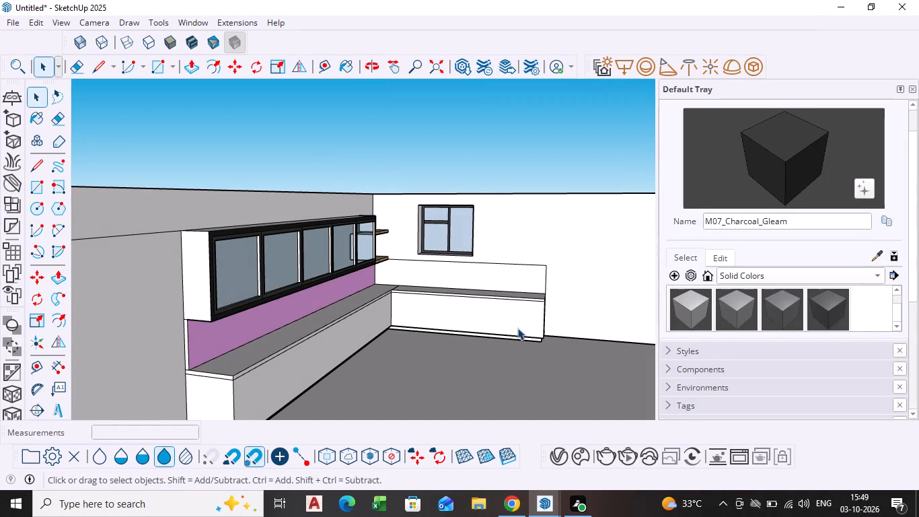
scroll(550, 354, down, 3)
shift+middle_drag(540, 352, 431, 314)
middle_drag(443, 322, 452, 322)
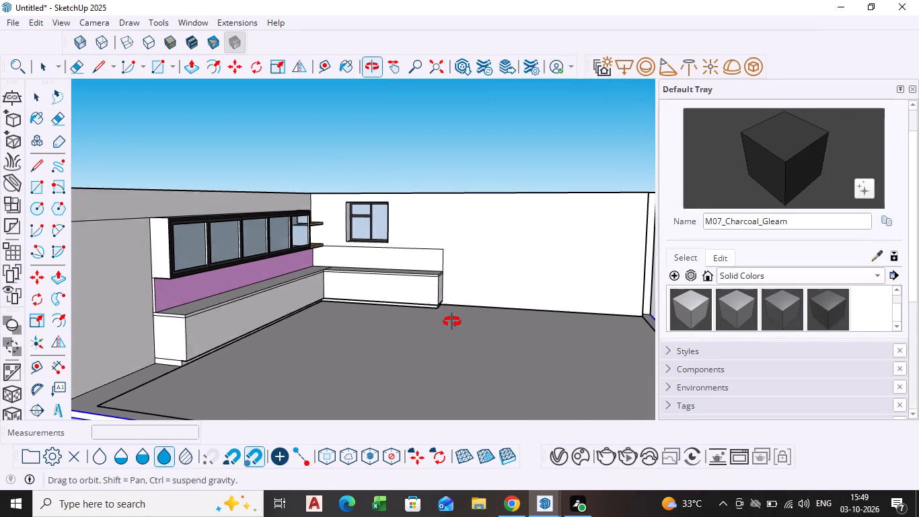
middle_drag(452, 322, 455, 322)
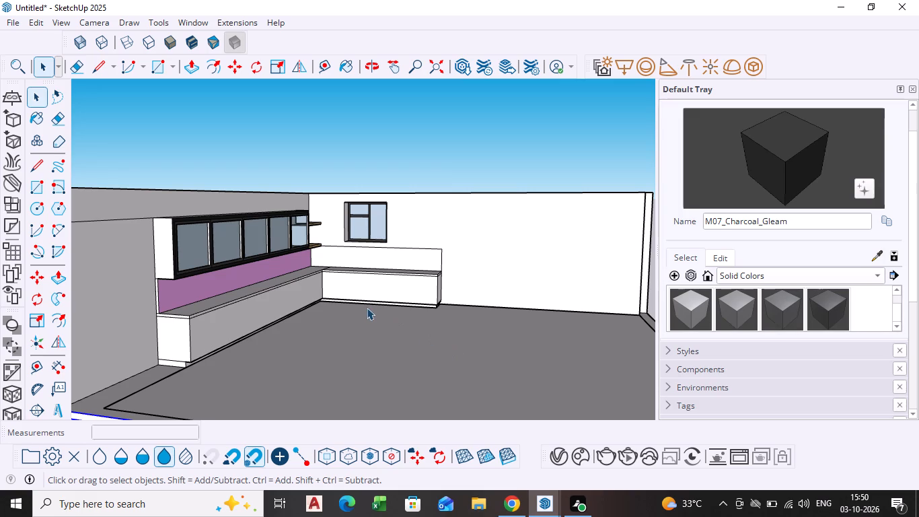
middle_drag(453, 320, 497, 314)
Draw a rectangle about 5' 10" wide and 9' 8" high on the window wall, rising from the floor just beyond the counter's free end.
scroll(476, 277, up, 3)
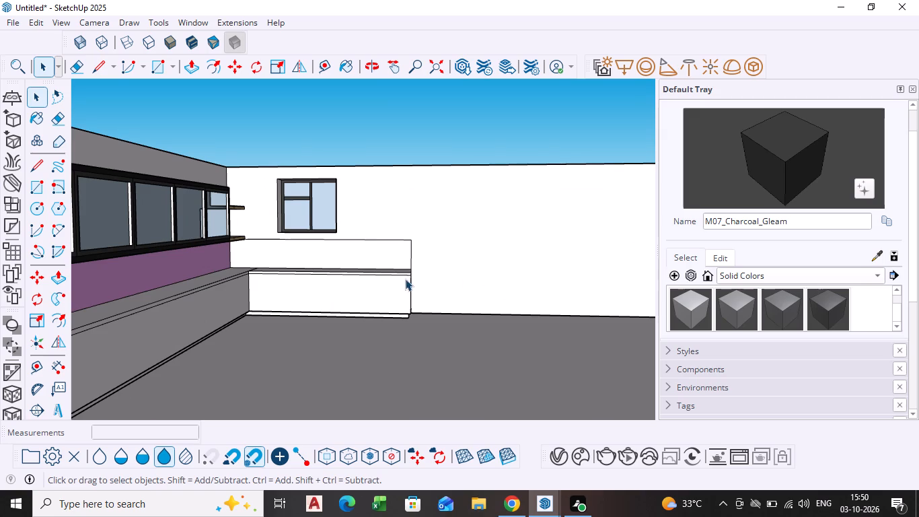
middle_drag(420, 296, 377, 294)
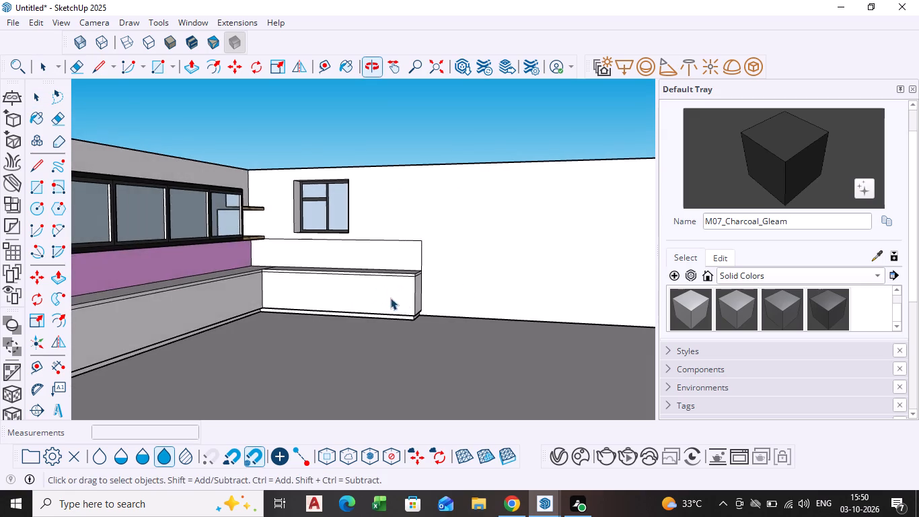
scroll(411, 302, up, 4)
middle_drag(435, 308, 415, 308)
middle_drag(419, 312, 429, 312)
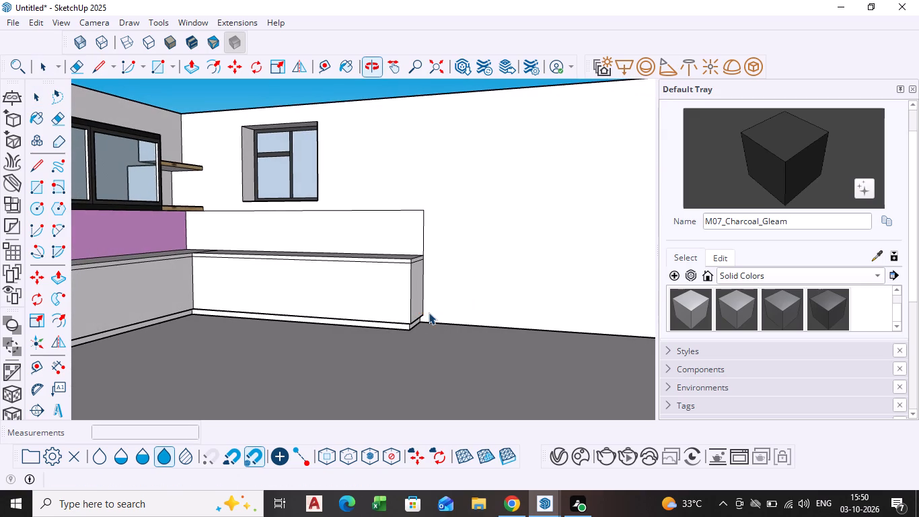
key(r)
scroll(434, 314, up, 3)
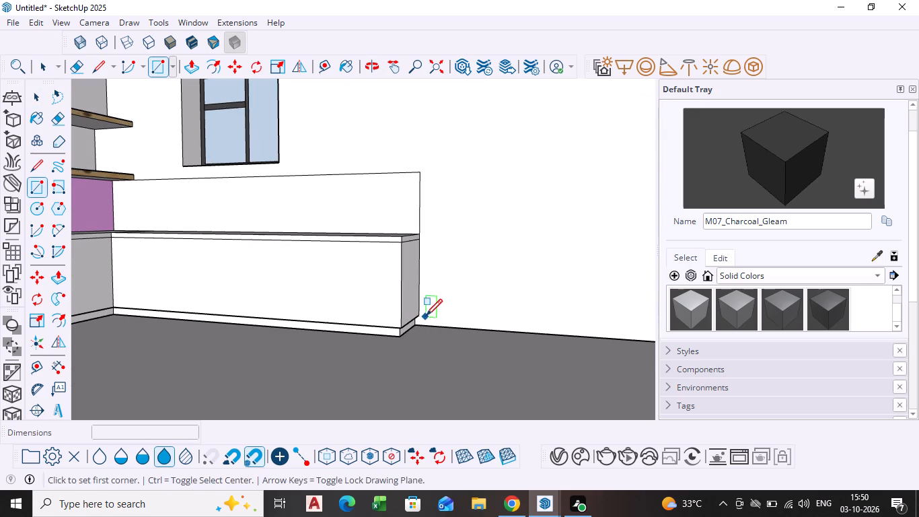
click(425, 325)
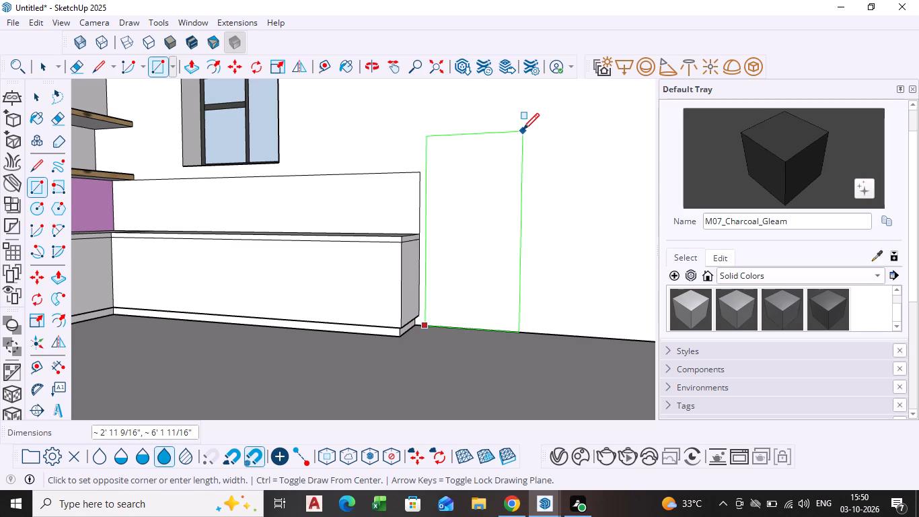
scroll(523, 131, down, 2)
shift+middle_drag(523, 131, 517, 190)
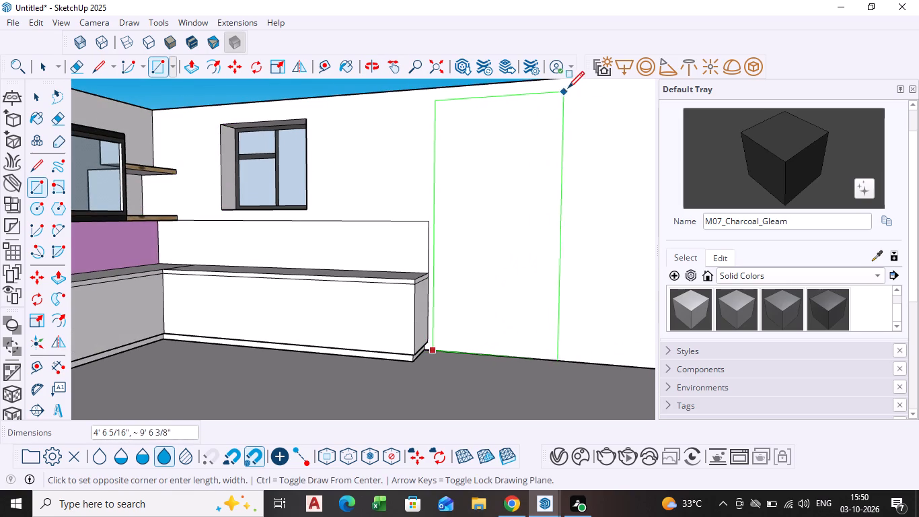
scroll(589, 87, down, 3)
shift+middle_drag(589, 87, 534, 88)
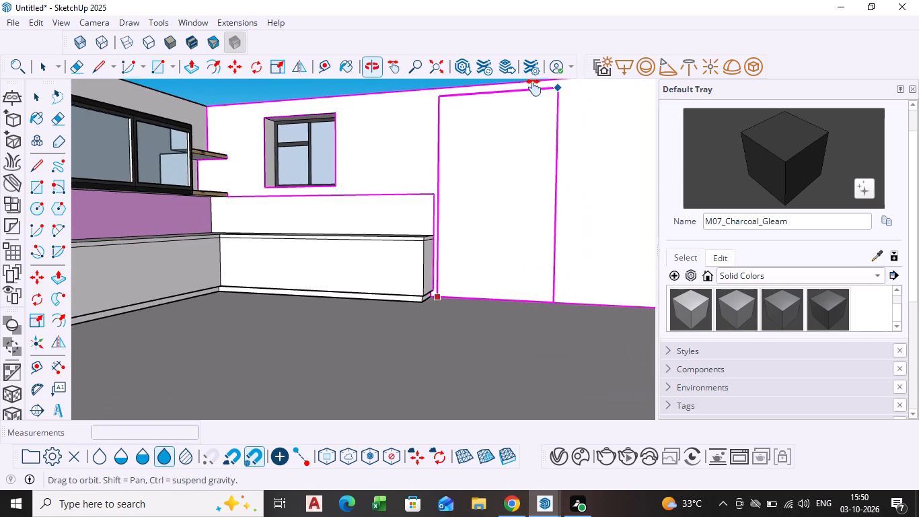
shift+middle_drag(534, 88, 455, 88)
middle_drag(462, 105, 499, 141)
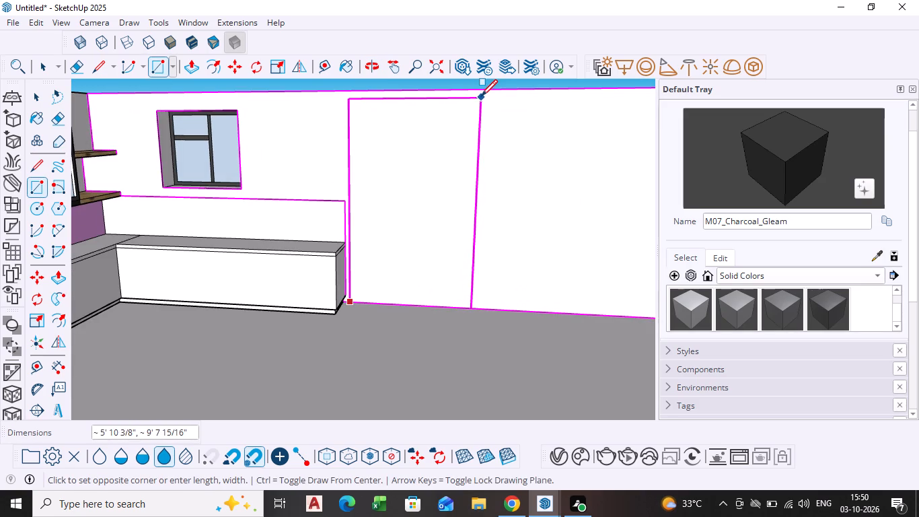
click(480, 98)
key(space)
Push the end face of the window-wall counter's base cabinet inward 11 1/8", away from the tall rectangle.
scroll(324, 265, down, 1)
middle_click(323, 265)
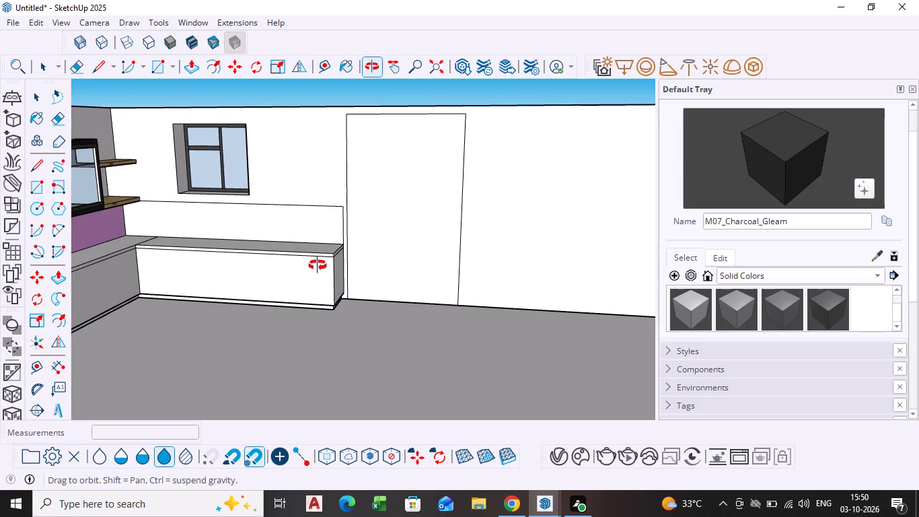
middle_drag(335, 283, 248, 258)
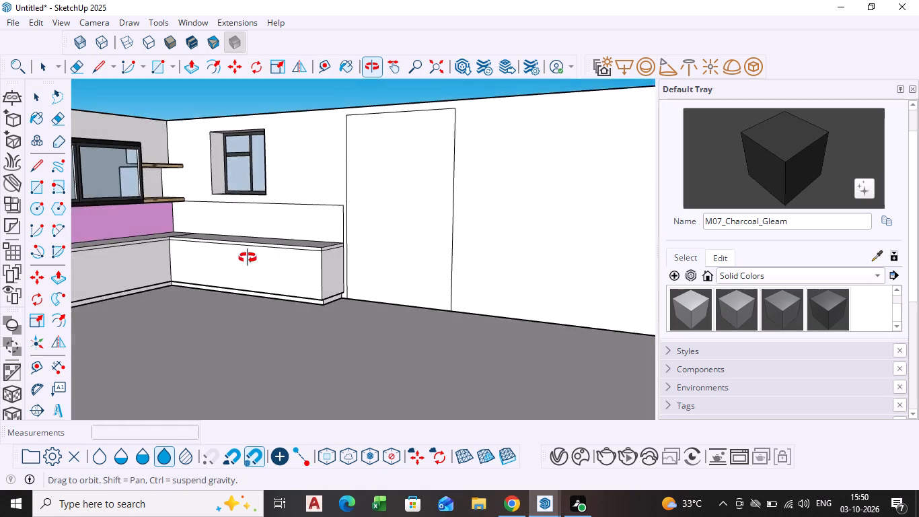
middle_drag(248, 258, 245, 258)
scroll(268, 252, up, 8)
middle_drag(355, 263, 325, 273)
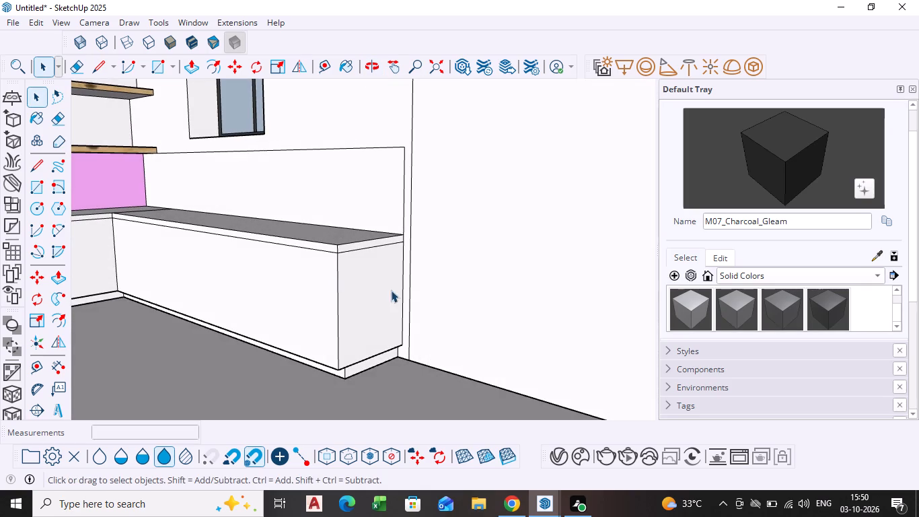
click(353, 289)
key(p)
click(353, 289)
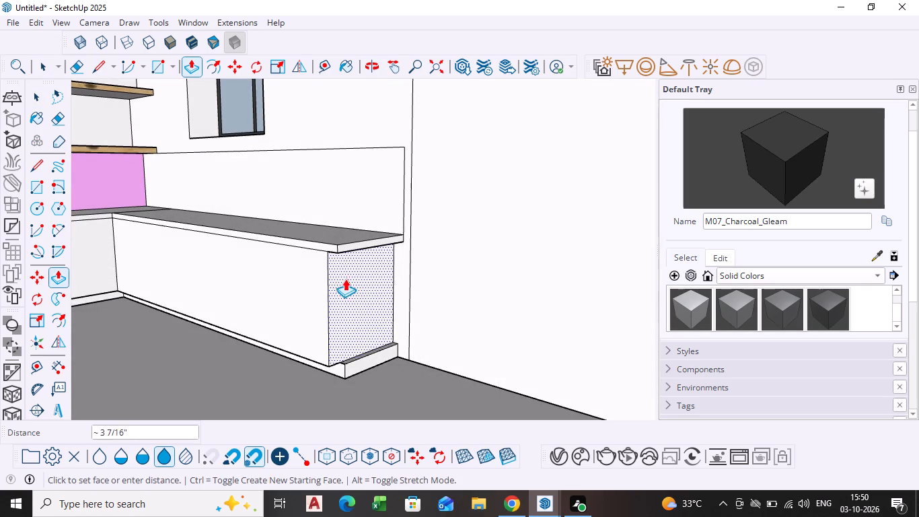
click(327, 260)
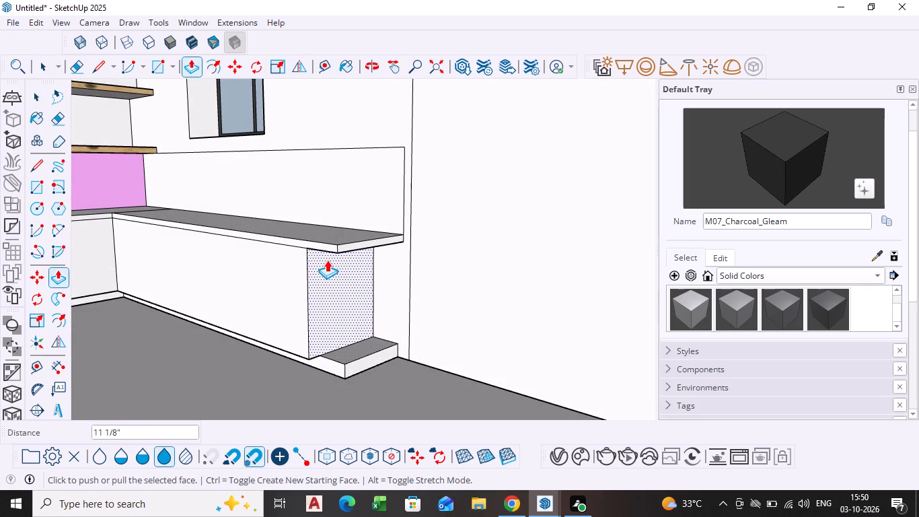
Repeat the same Push/Pull distance on the countertop's end face and the plinth's end face.
scroll(357, 246, up, 3)
key(space)
click(357, 246)
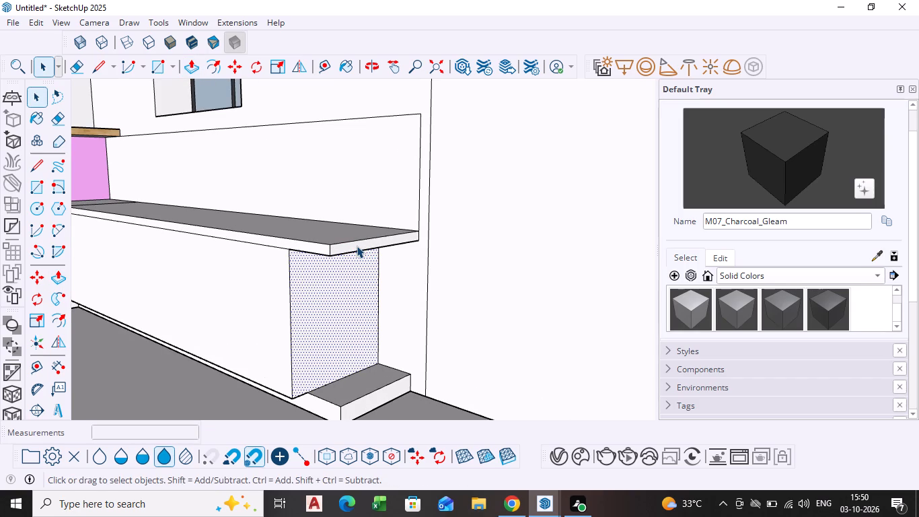
key(p)
double_click(357, 246)
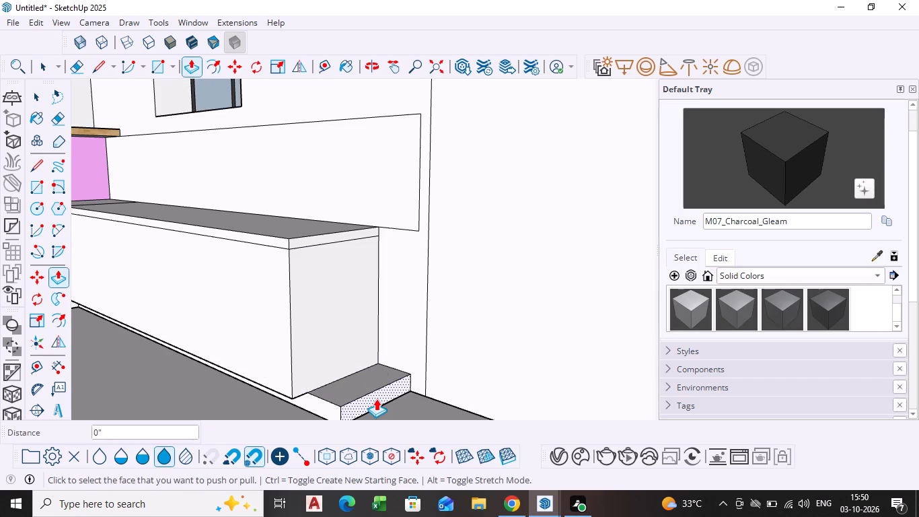
double_click(376, 399)
scroll(375, 397, down, 1)
middle_drag(375, 397, 521, 376)
scroll(521, 376, down, 4)
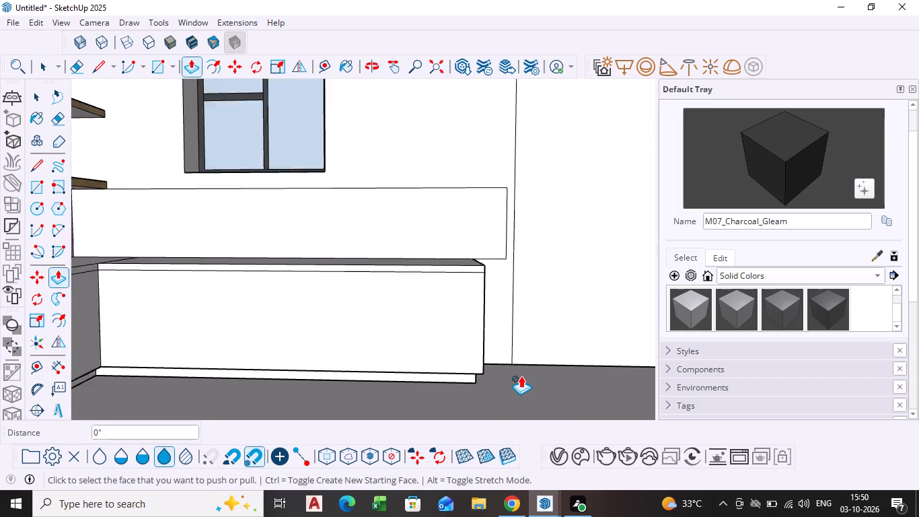
key(space)
Move the backsplash outline's vertical end edge about 10 7/8" along the wall to line up with the shortened countertop.
scroll(507, 367, down, 5)
shift+middle_drag(481, 363, 416, 363)
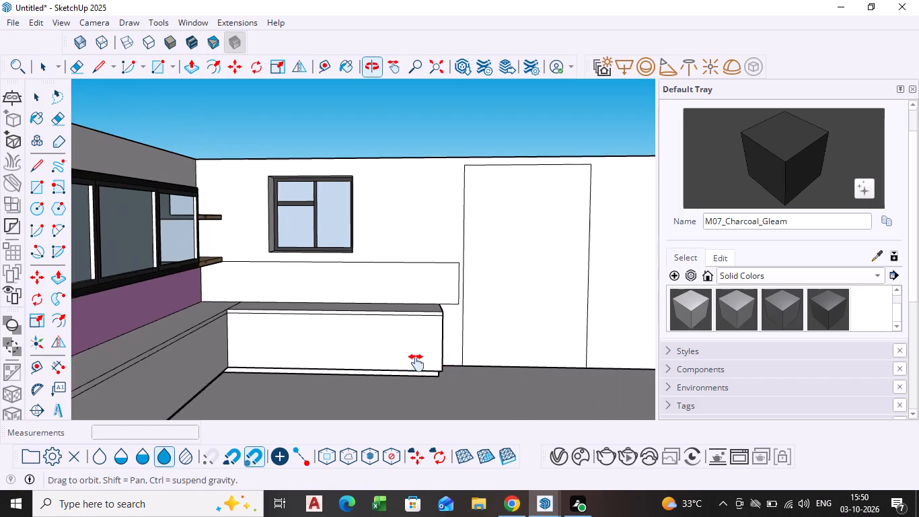
shift+middle_drag(416, 363, 353, 363)
scroll(381, 291, up, 5)
click(393, 276)
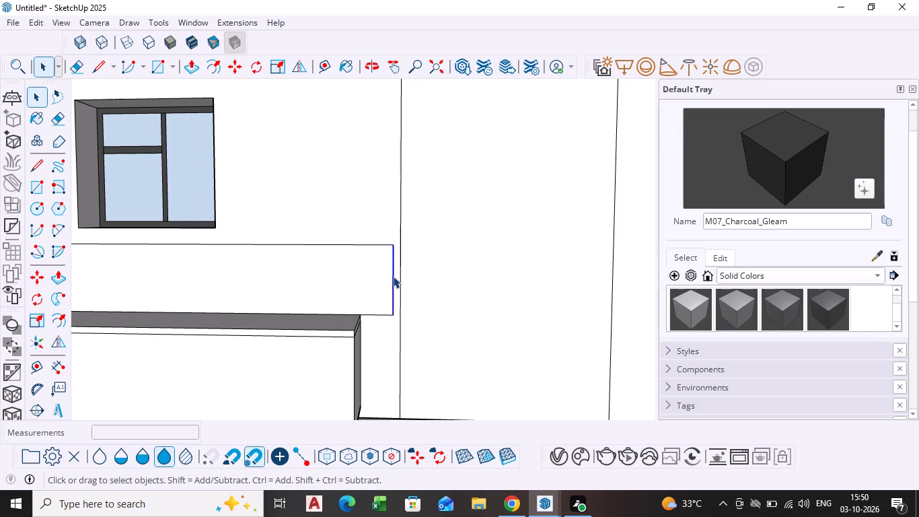
key(m)
click(393, 276)
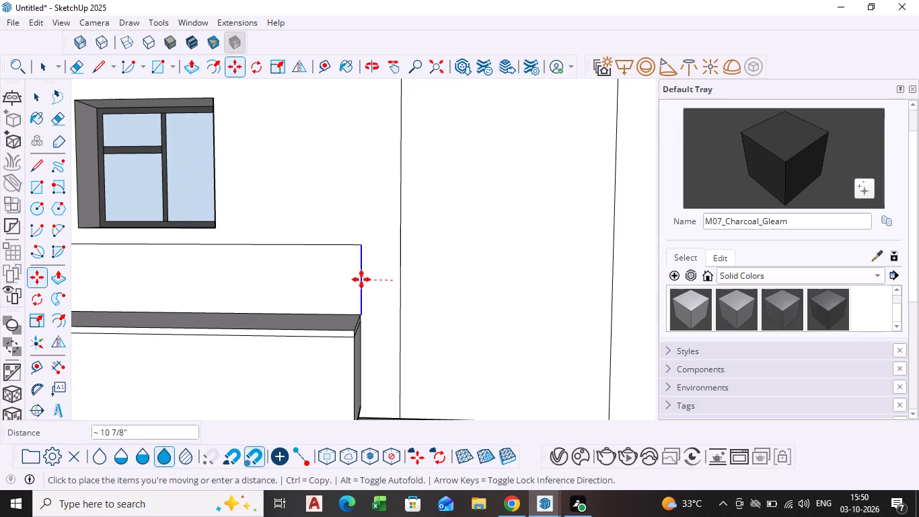
click(361, 279)
key(space)
Pull the tall wall rectangle out 2' 2" into the room, level with the counter's front face.
click(433, 277)
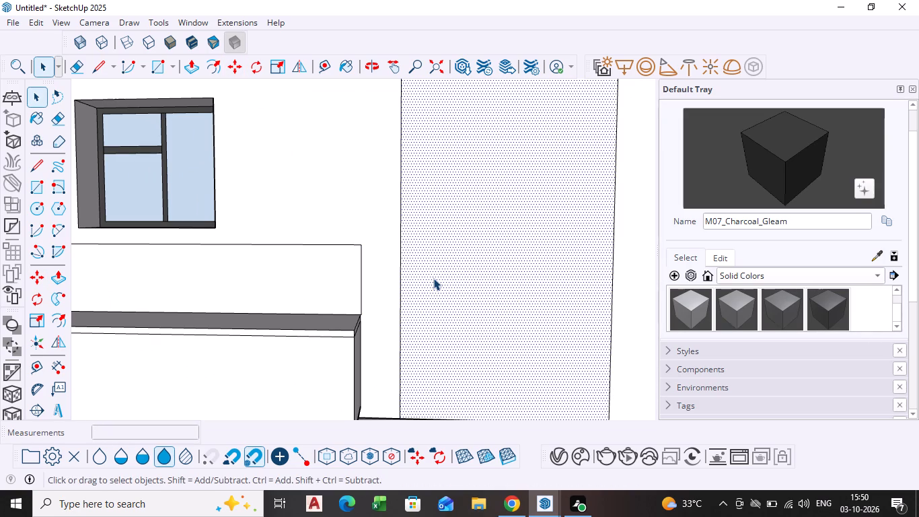
key(p)
click(435, 281)
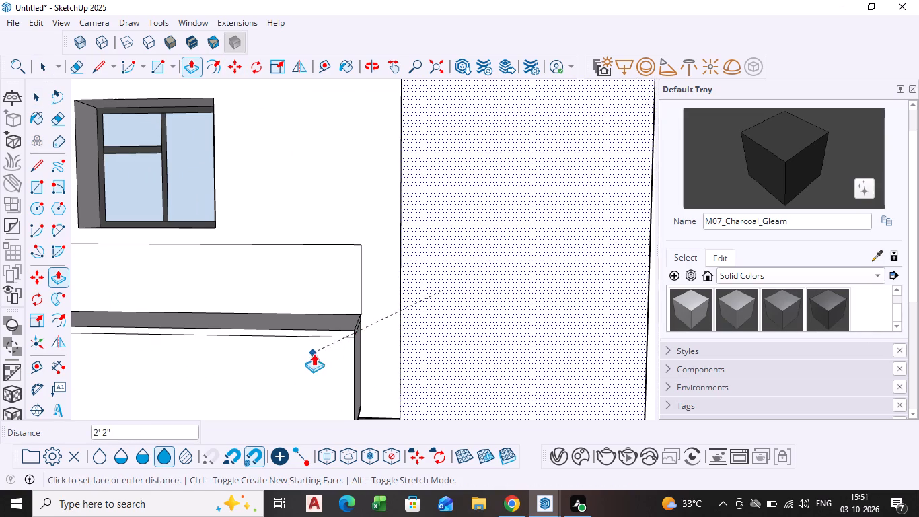
click(314, 353)
Pull the side face of the tall block toward the counter until it closes the gap at the counter's end.
scroll(355, 345, down, 1)
middle_drag(356, 345, 531, 375)
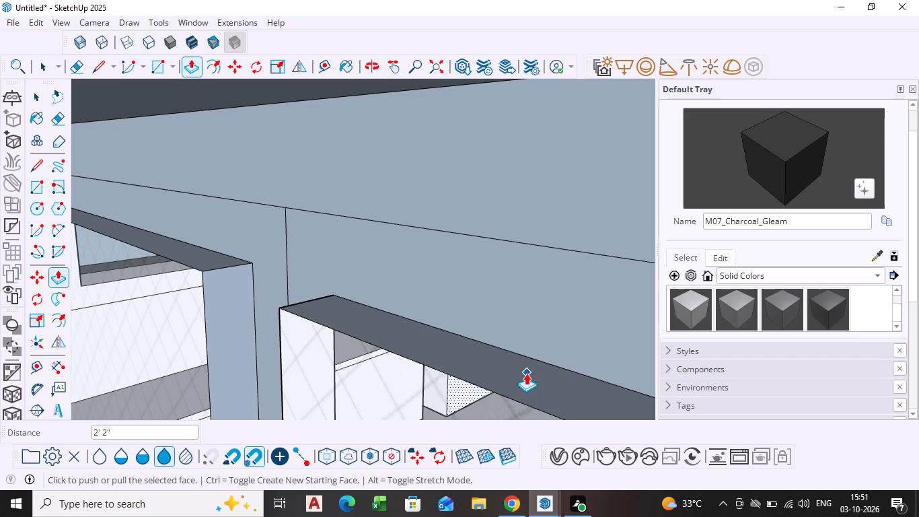
click(428, 69)
scroll(457, 188, down, 1)
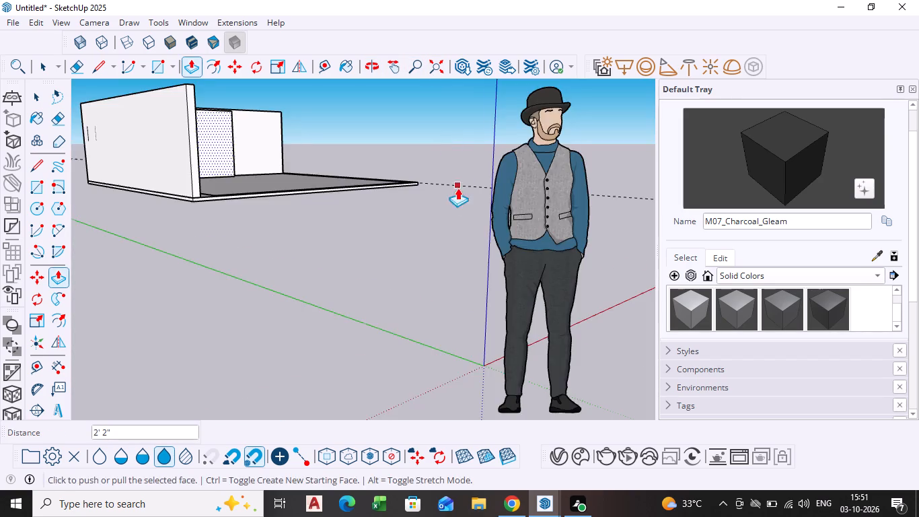
middle_drag(457, 188, 242, 264)
scroll(242, 264, down, 1)
scroll(293, 147, up, 7)
shift+middle_drag(346, 119, 344, 131)
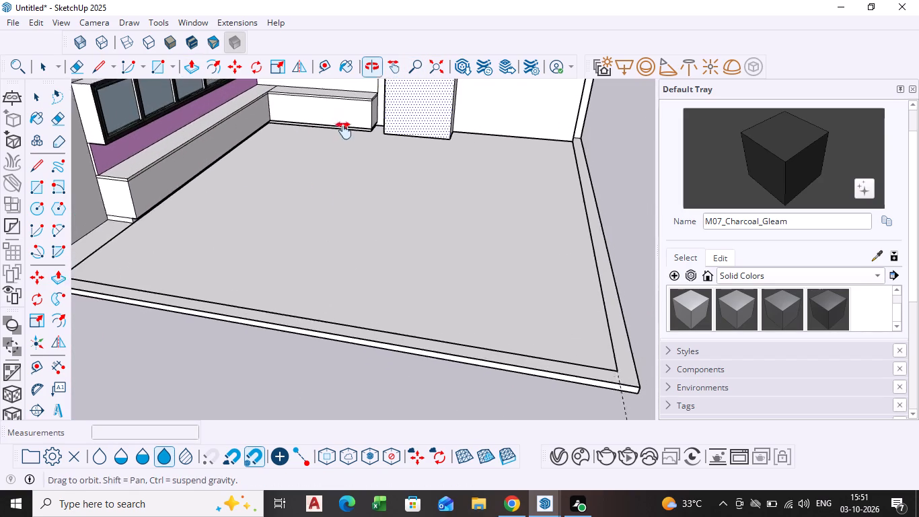
shift+middle_drag(344, 131, 280, 331)
middle_drag(280, 331, 381, 291)
scroll(362, 304, up, 4)
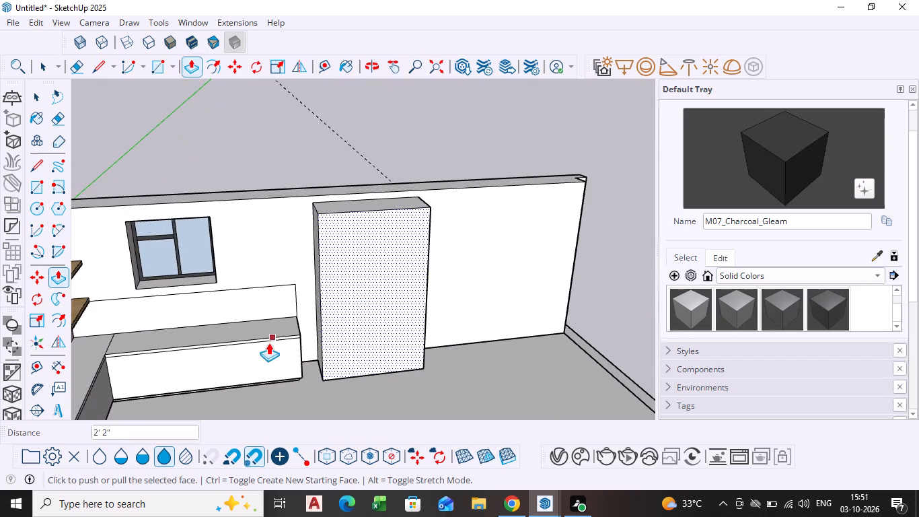
middle_drag(268, 343, 307, 333)
scroll(313, 328, up, 4)
key(space)
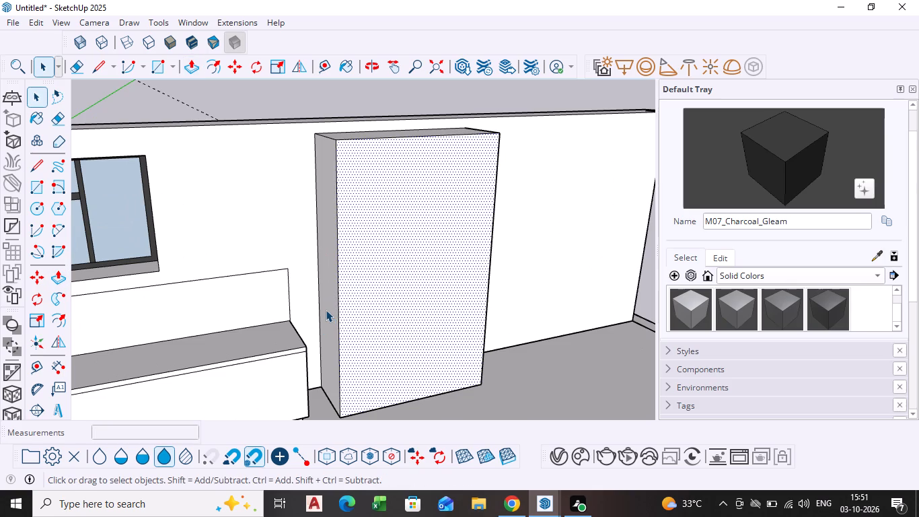
click(326, 310)
key(p)
click(326, 310)
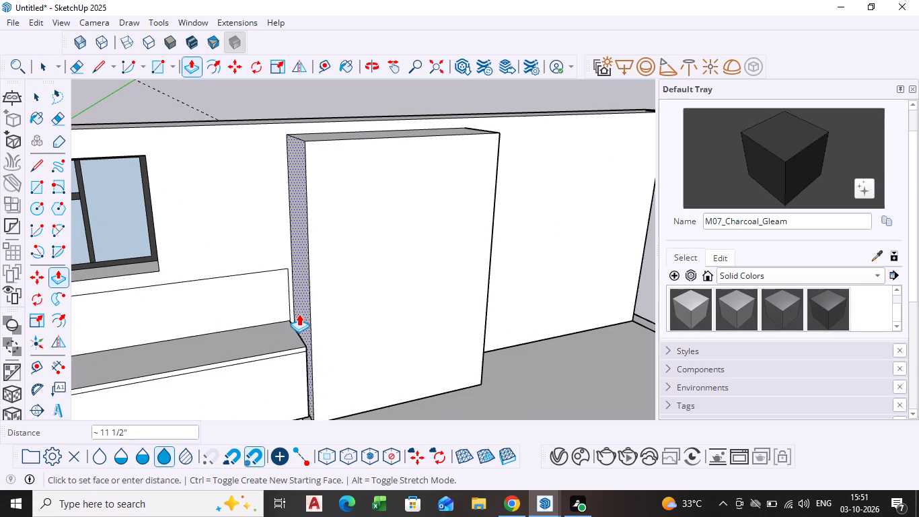
middle_drag(294, 314, 251, 322)
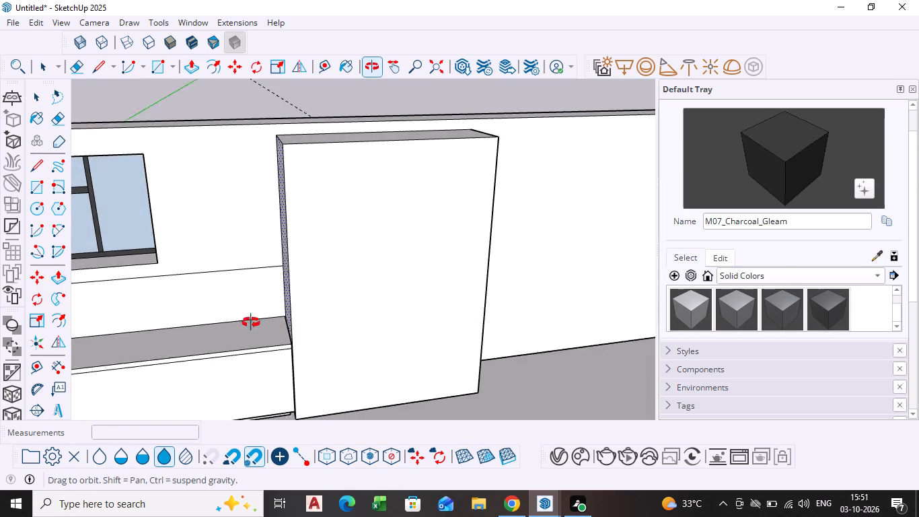
middle_drag(251, 322, 245, 324)
click(245, 324)
key(space)
Examine the tall block and its junction with the counter from several angles and distances.
scroll(348, 333, down, 4)
middle_drag(349, 333, 329, 287)
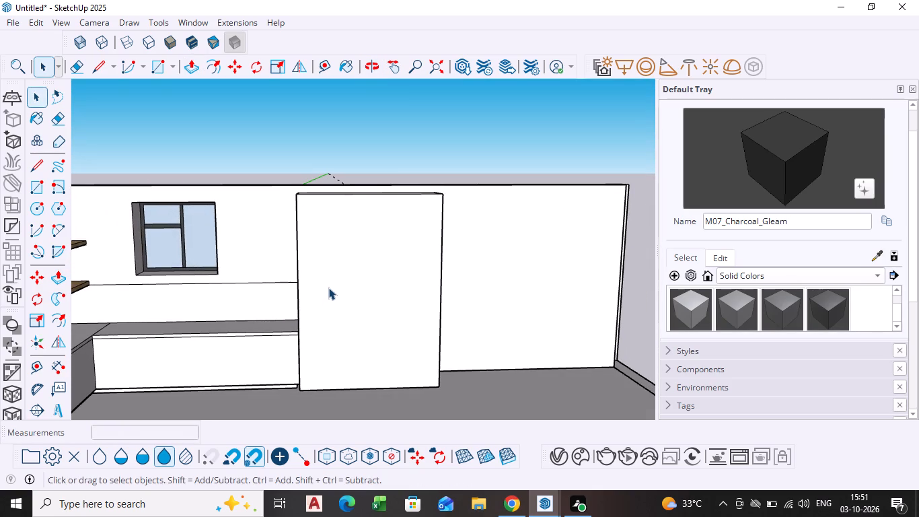
scroll(329, 275, down, 4)
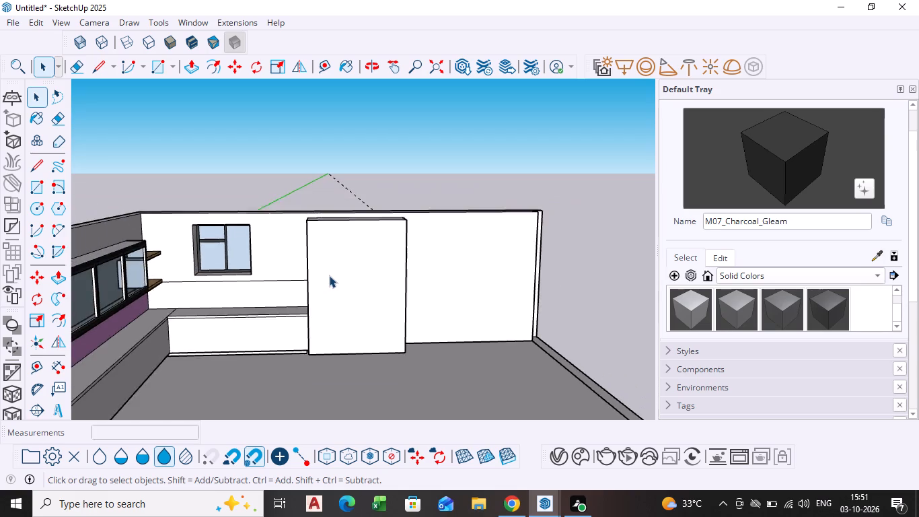
scroll(330, 275, down, 4)
middle_drag(340, 289, 207, 304)
scroll(340, 289, down, 1)
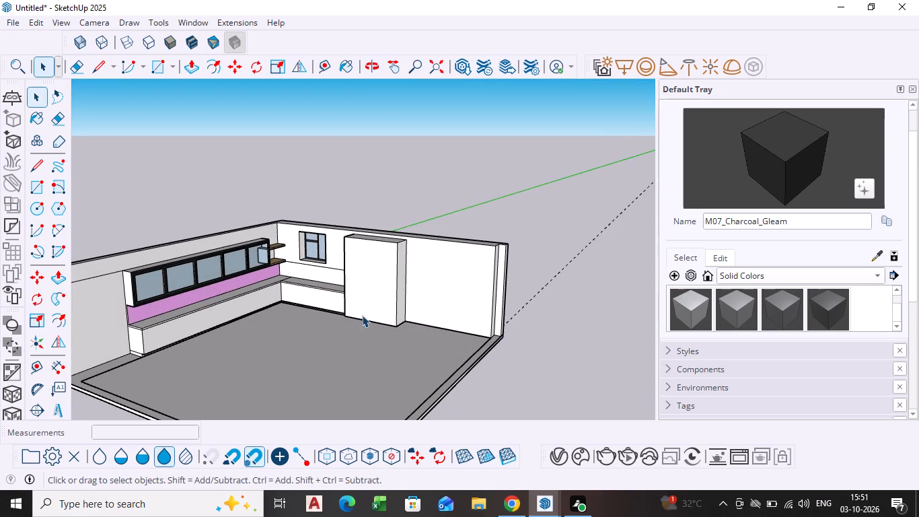
middle_drag(362, 315, 485, 289)
scroll(370, 270, up, 9)
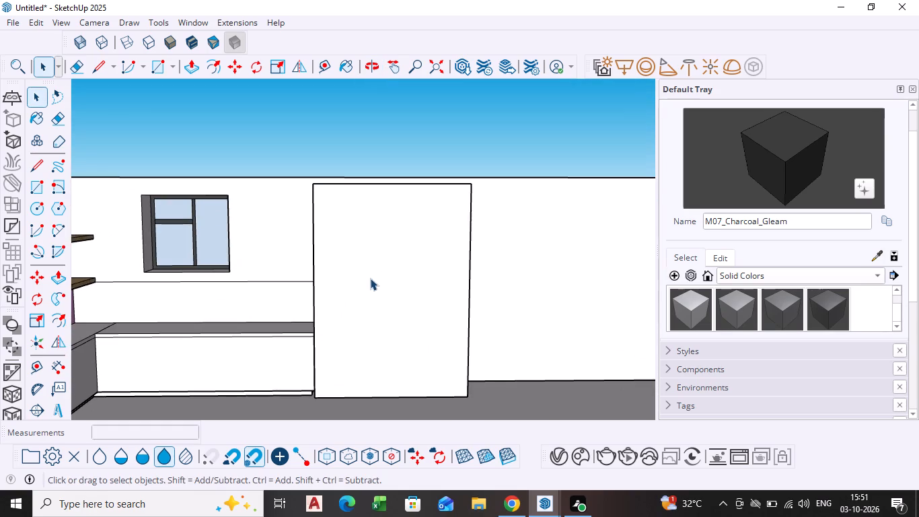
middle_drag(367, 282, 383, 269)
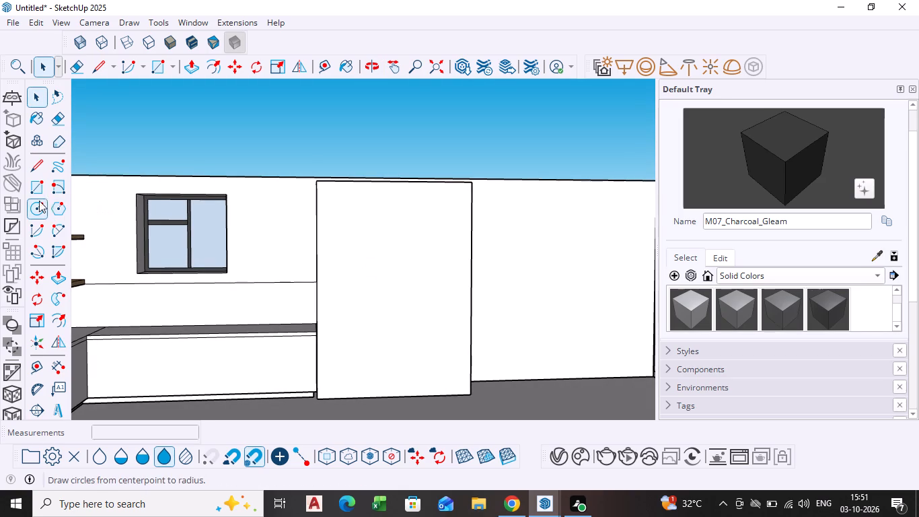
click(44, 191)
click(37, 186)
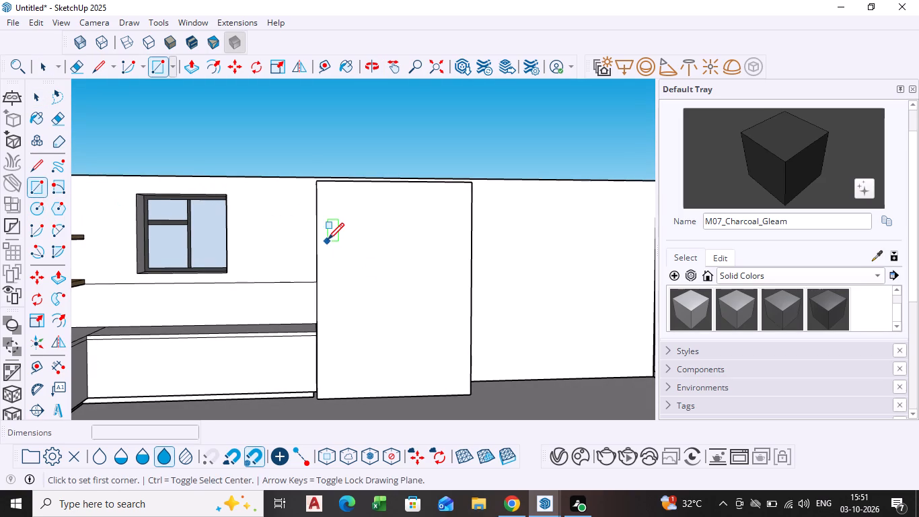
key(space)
Offset the tall block's front face inward by about 3 1/8" to outline a border frame.
click(361, 318)
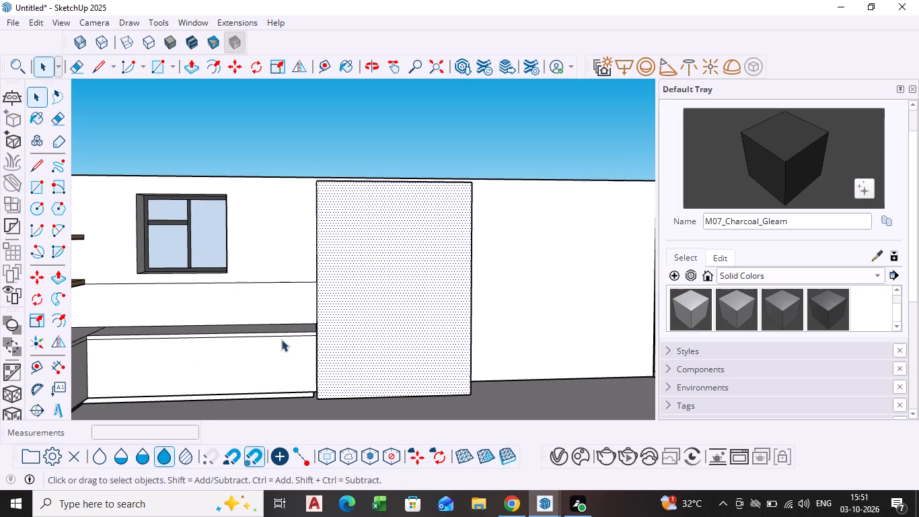
click(62, 329)
click(396, 314)
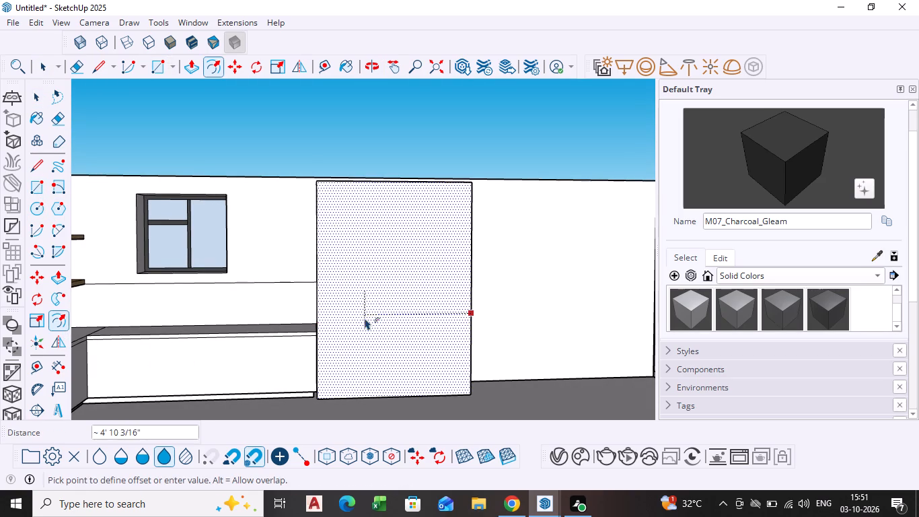
scroll(437, 388, up, 3)
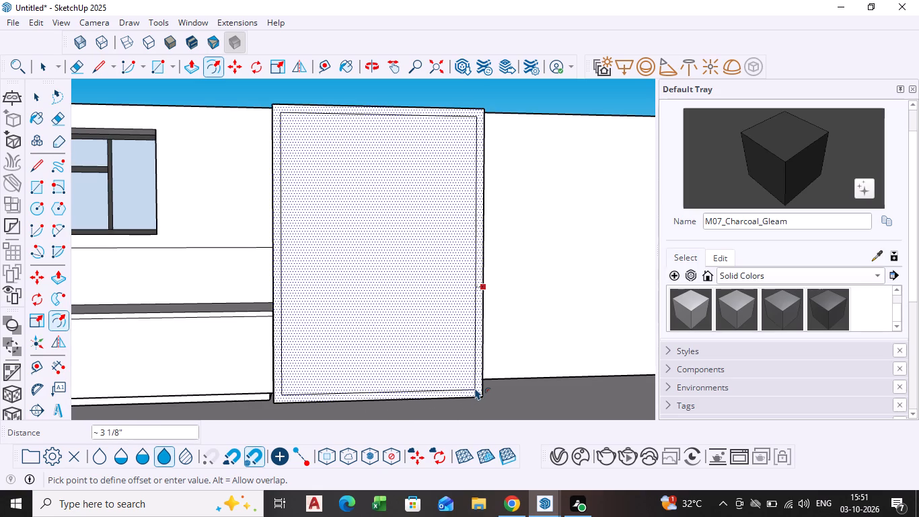
click(475, 388)
key(space)
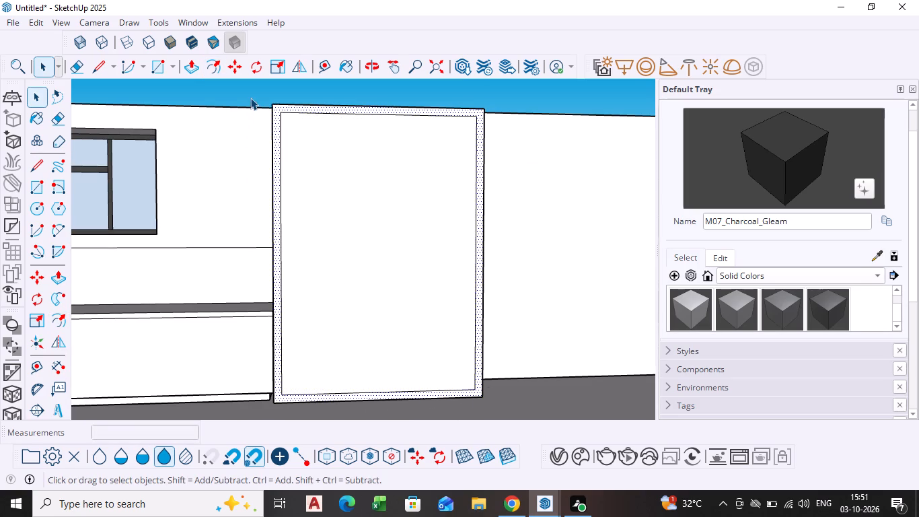
click(250, 97)
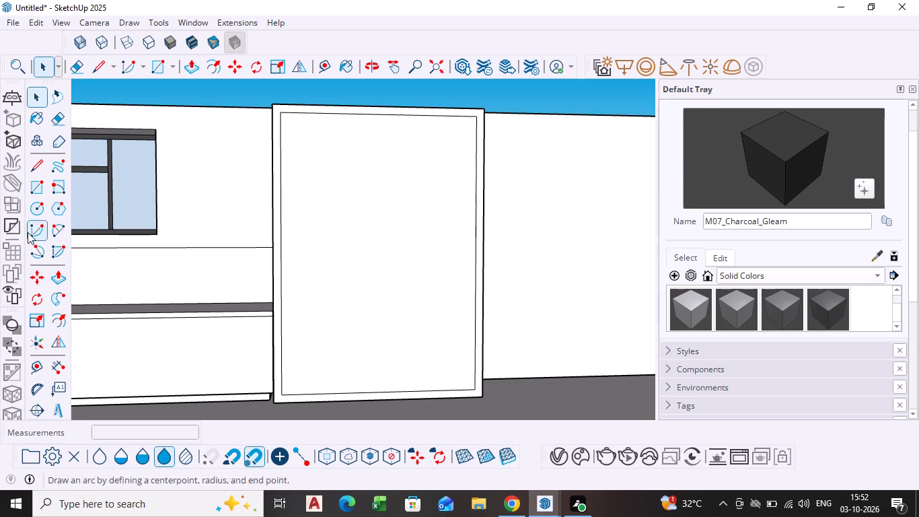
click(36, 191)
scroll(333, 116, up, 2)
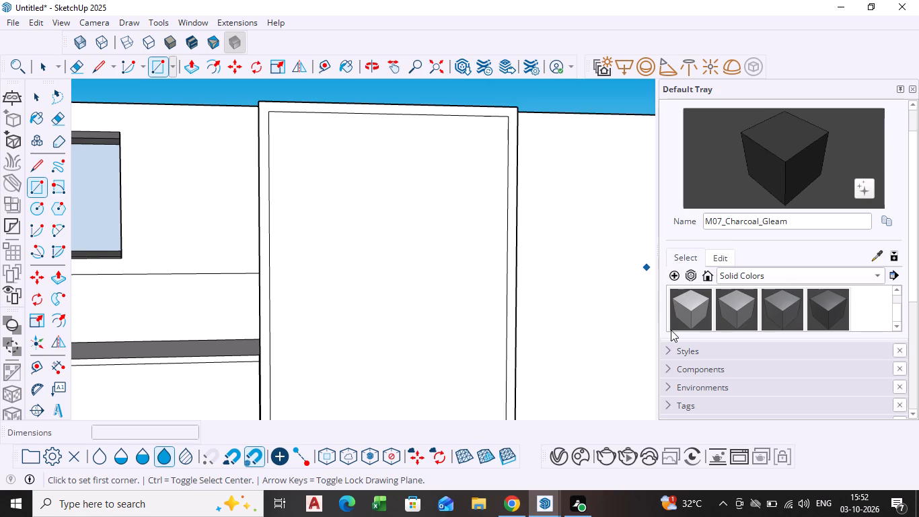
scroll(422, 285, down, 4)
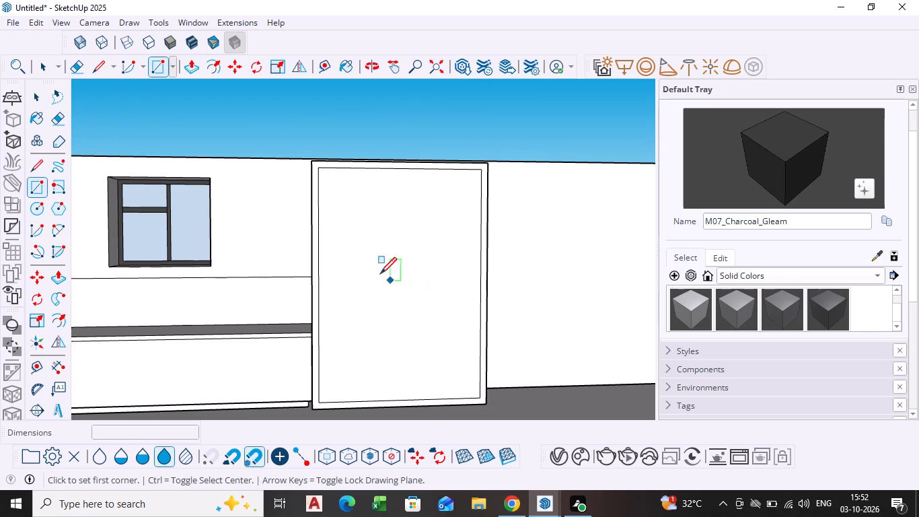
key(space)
Offset the inner panel of the tall block's front face inward again by about 1 3/4".
click(63, 321)
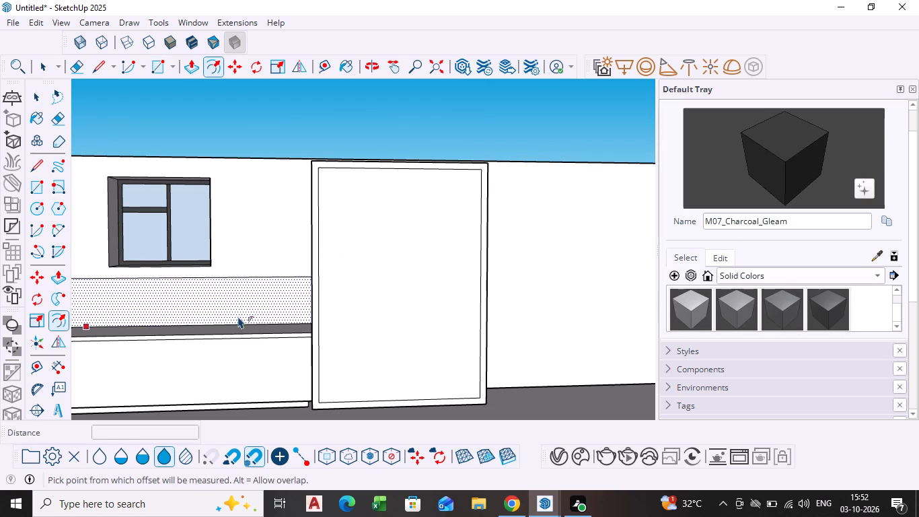
click(373, 296)
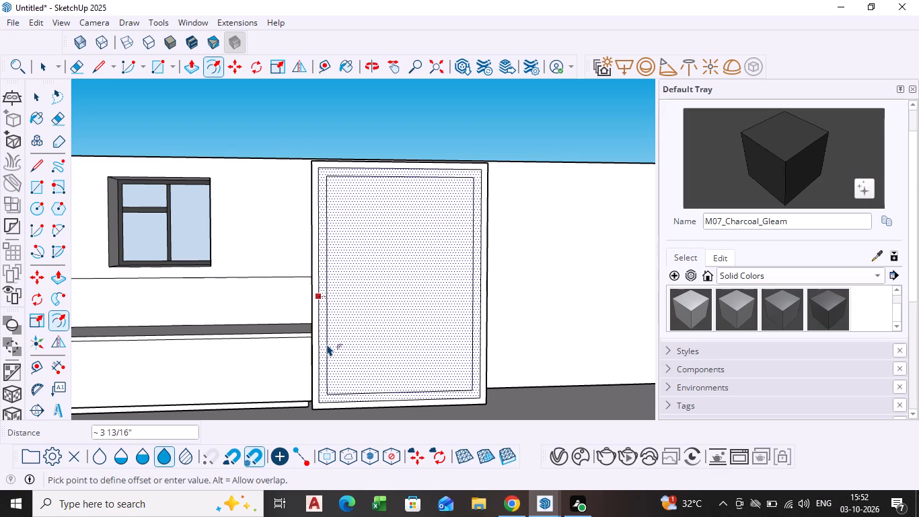
scroll(327, 344, up, 2)
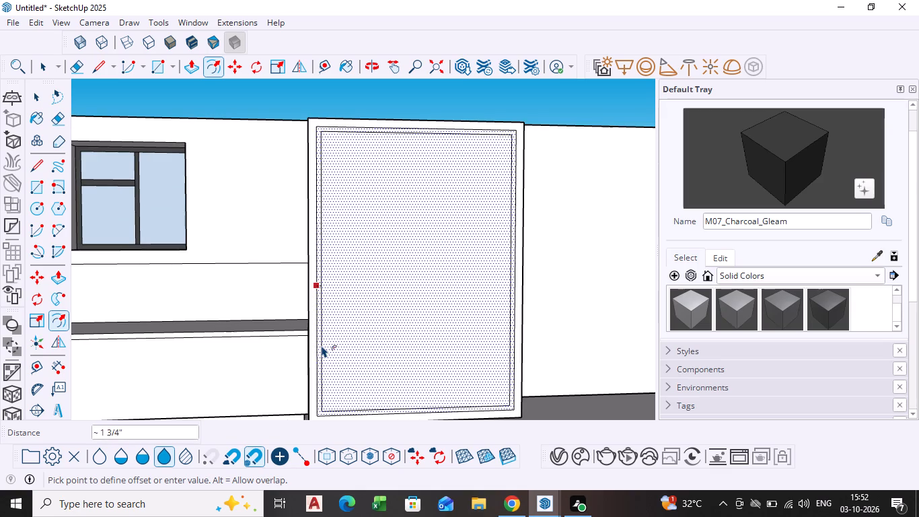
click(322, 345)
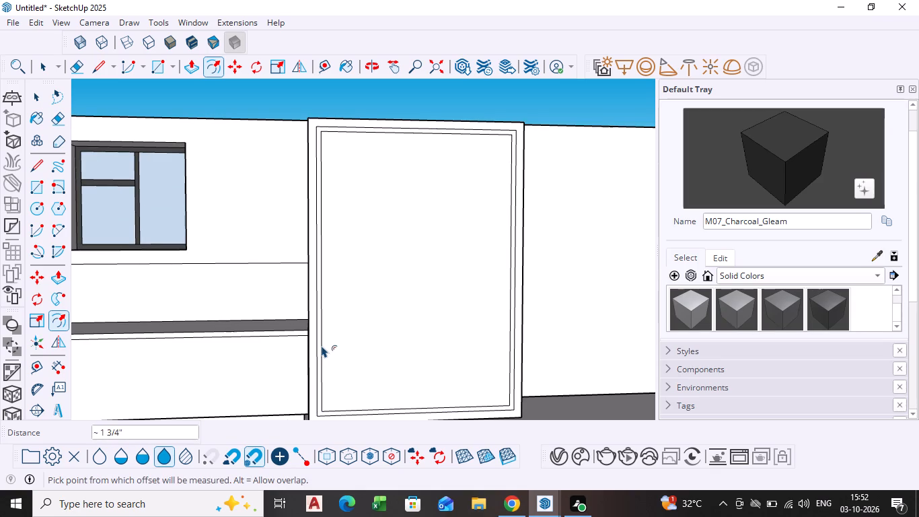
key(space)
click(310, 343)
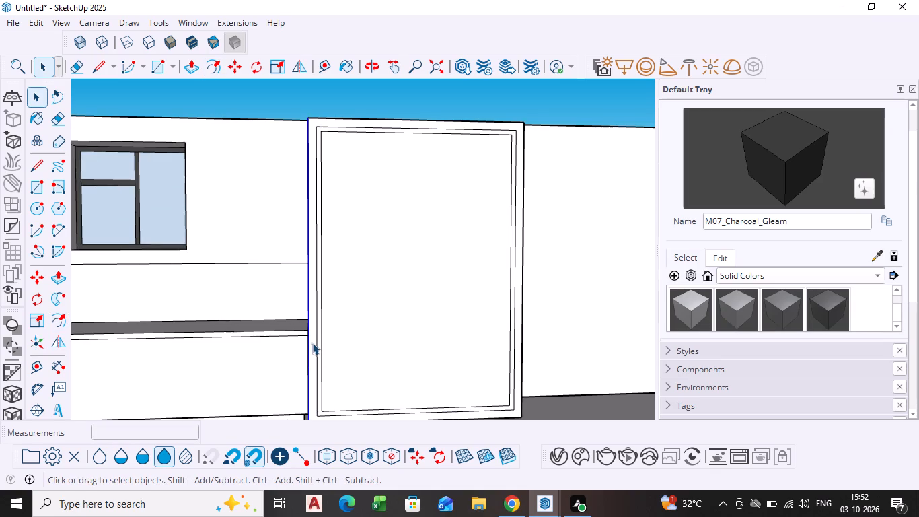
scroll(312, 343, up, 3)
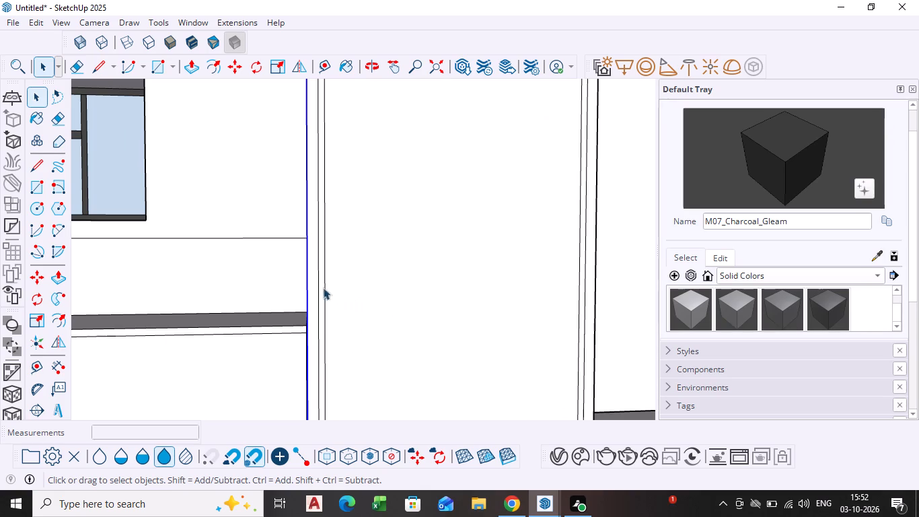
Draw a vertical strip rectangle about 3 9/16" wide and 8' 9 13/16" tall near the middle of the tall block's innermost panel, spanning its full height.
click(391, 295)
scroll(391, 295, down, 5)
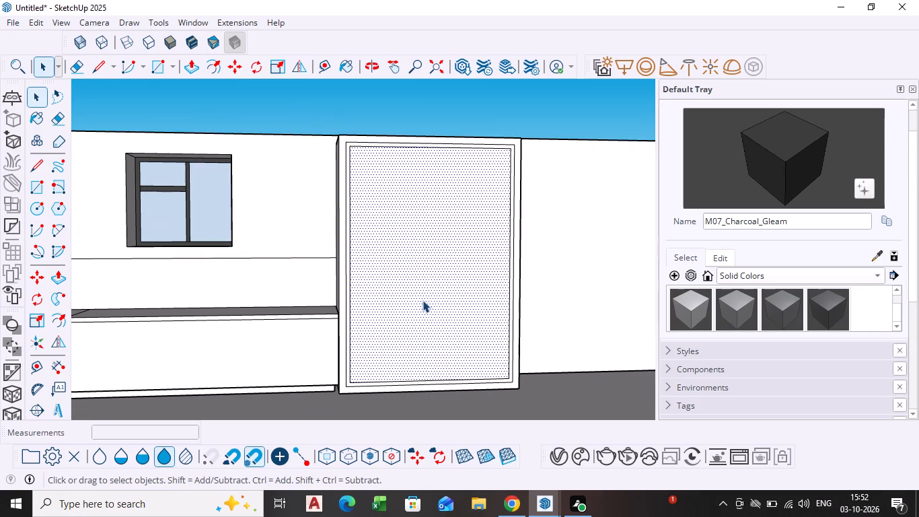
key(space)
click(37, 180)
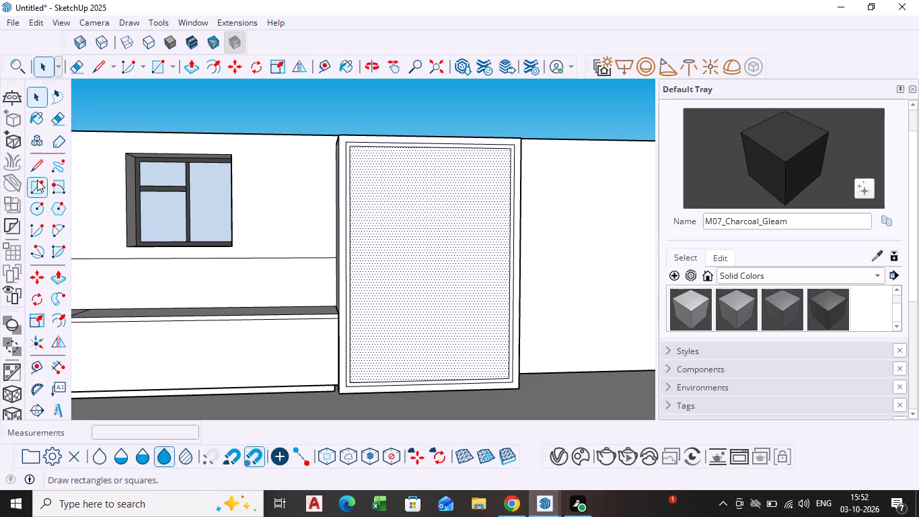
scroll(413, 161, up, 3)
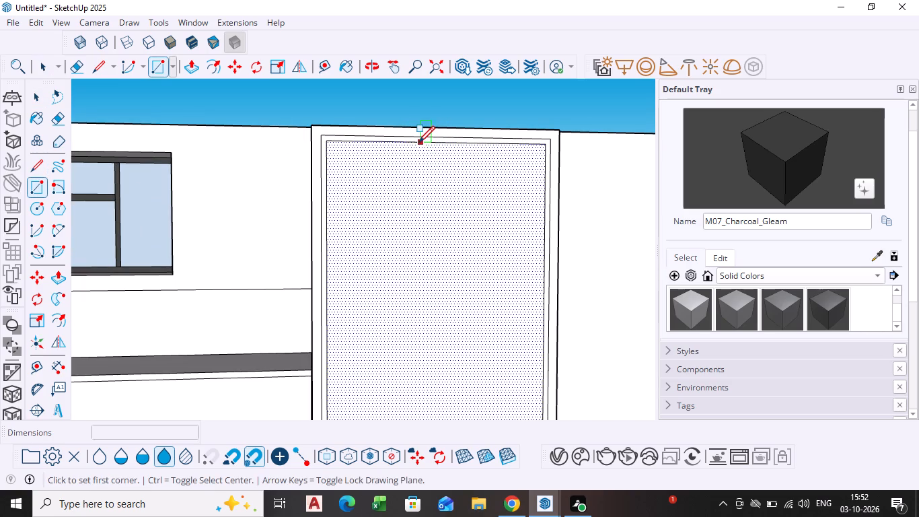
click(412, 146)
scroll(410, 282, down, 11)
scroll(412, 341, up, 10)
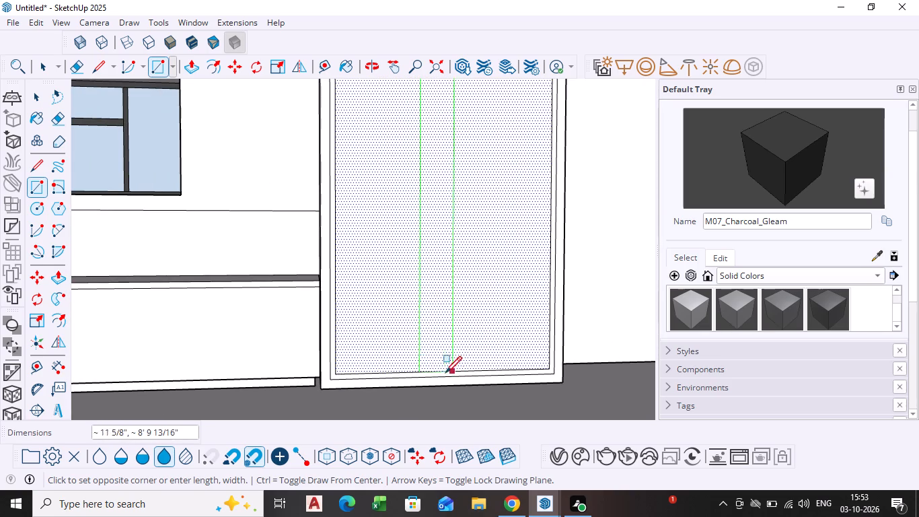
scroll(433, 374, up, 5)
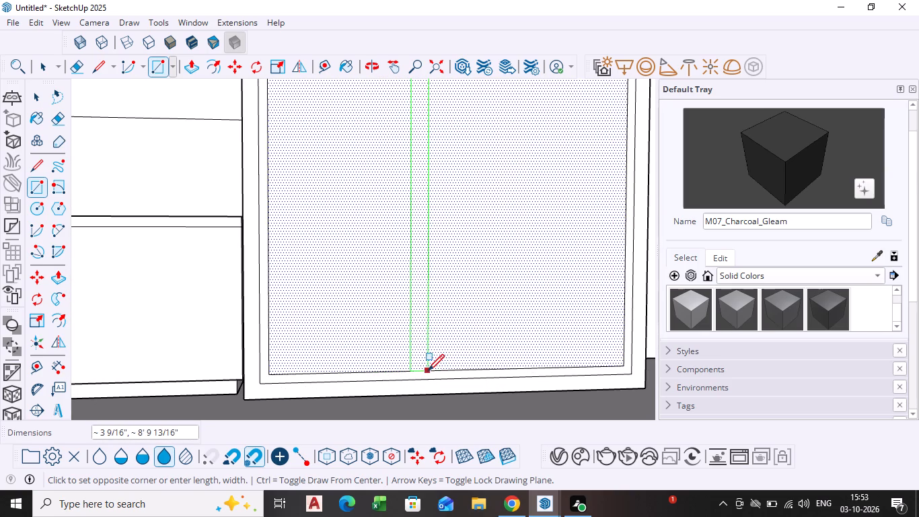
click(427, 372)
Copy the vertical strip about 3 5/16" away from the counter so the copy sits directly against the original.
key(space)
click(418, 360)
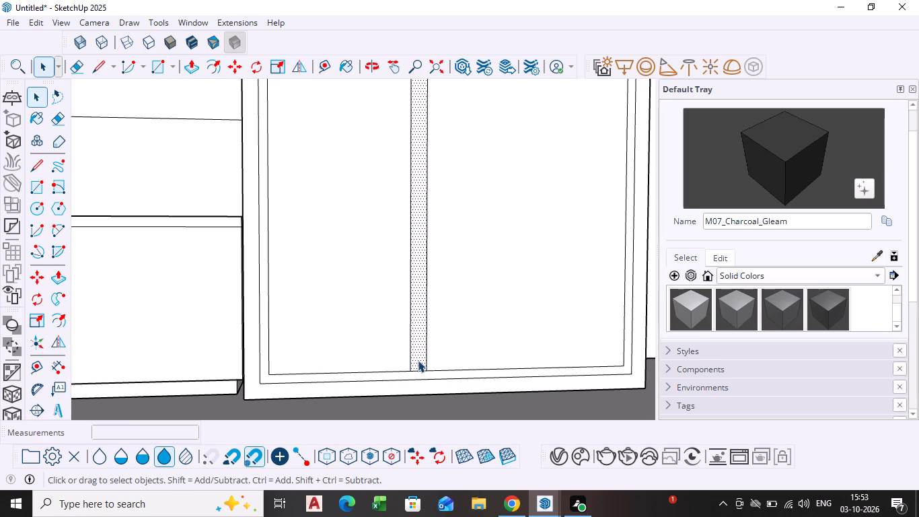
key(m)
click(412, 368)
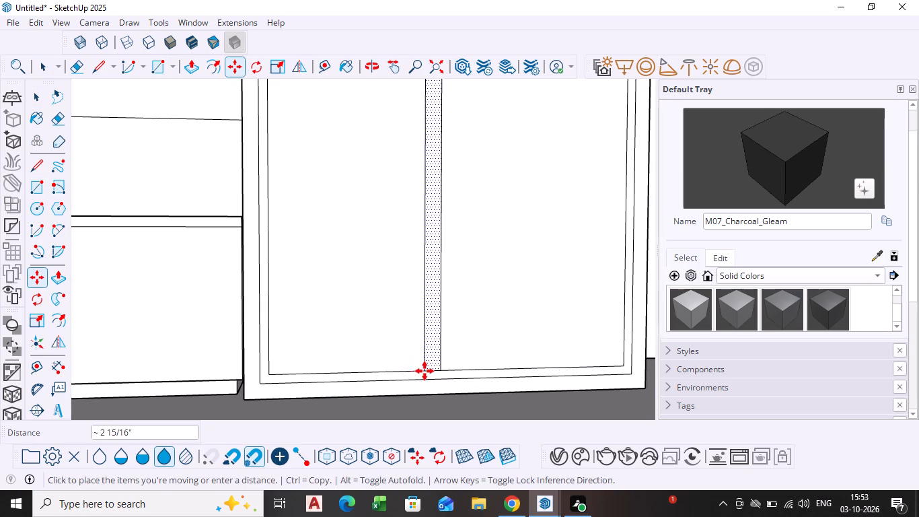
scroll(447, 370, up, 4)
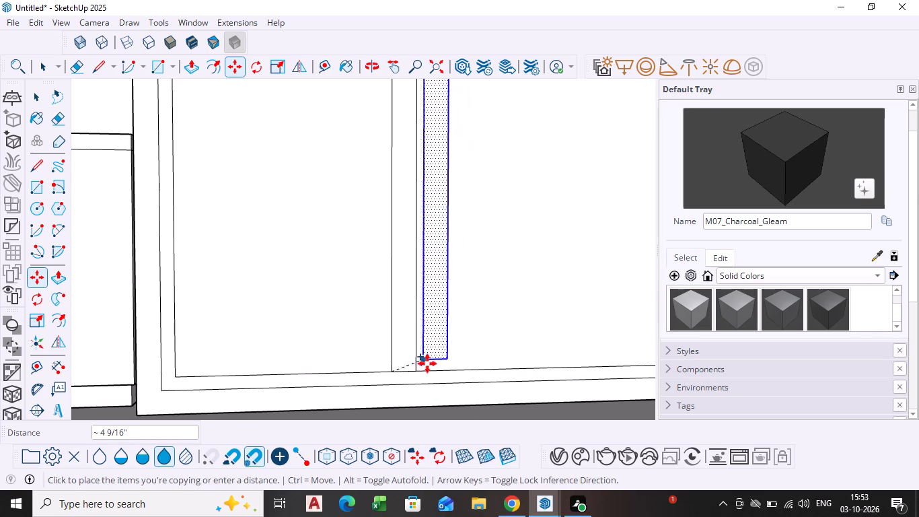
scroll(436, 372, up, 5)
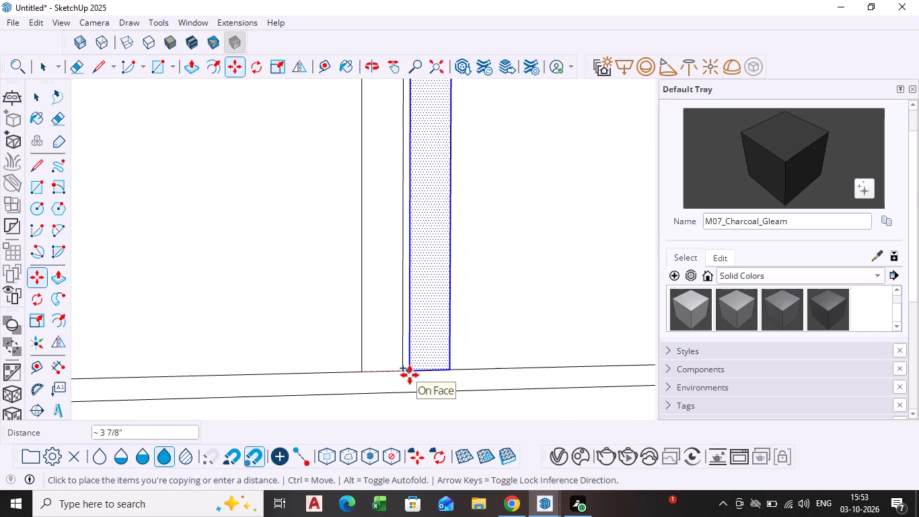
click(406, 374)
scroll(428, 376, down, 2)
key(space)
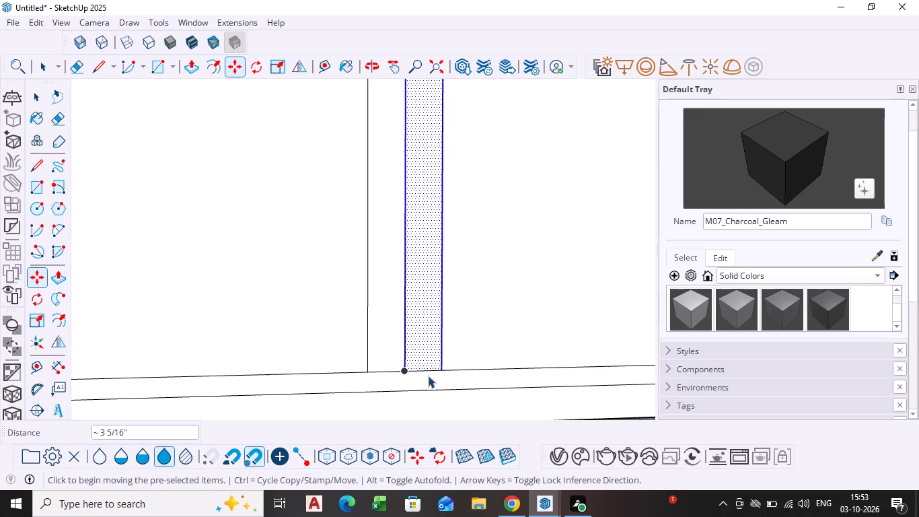
scroll(428, 376, down, 16)
key(space)
scroll(476, 331, down, 6)
click(540, 124)
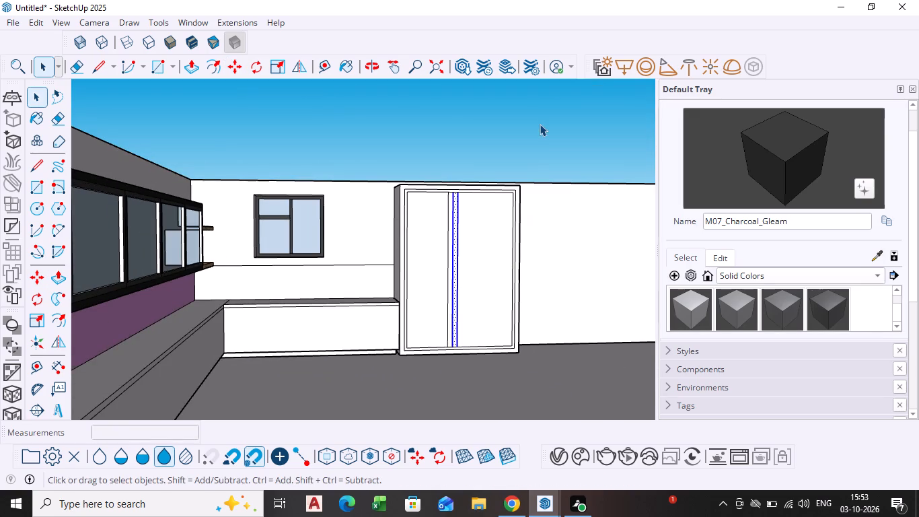
Move both vertical strips together about 3 1/2" along the front panel, away from the counter.
middle_drag(509, 216, 445, 258)
scroll(445, 312, up, 8)
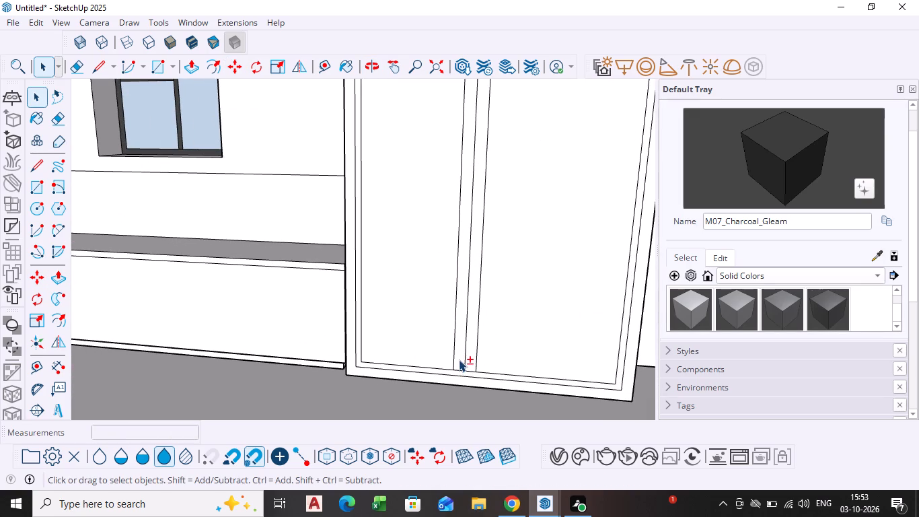
click(459, 359)
click(472, 355)
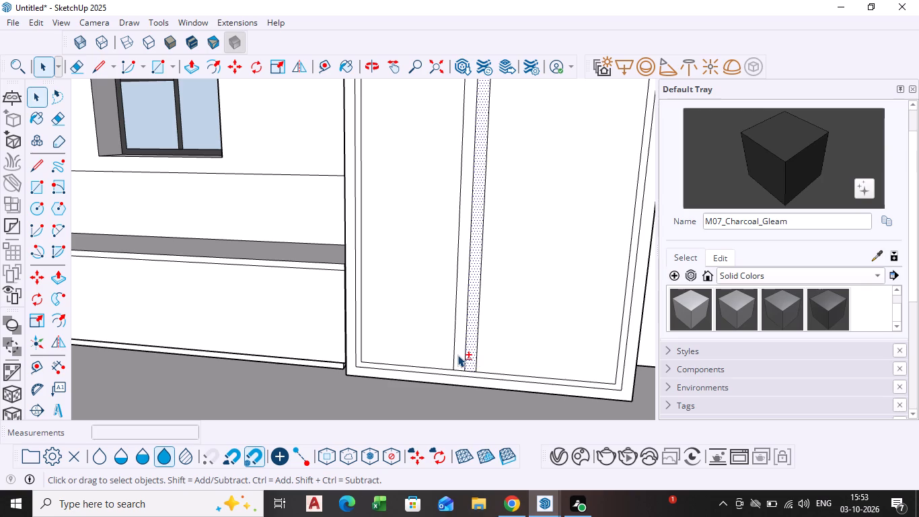
shift+click(457, 355)
key(m)
scroll(458, 369, up, 4)
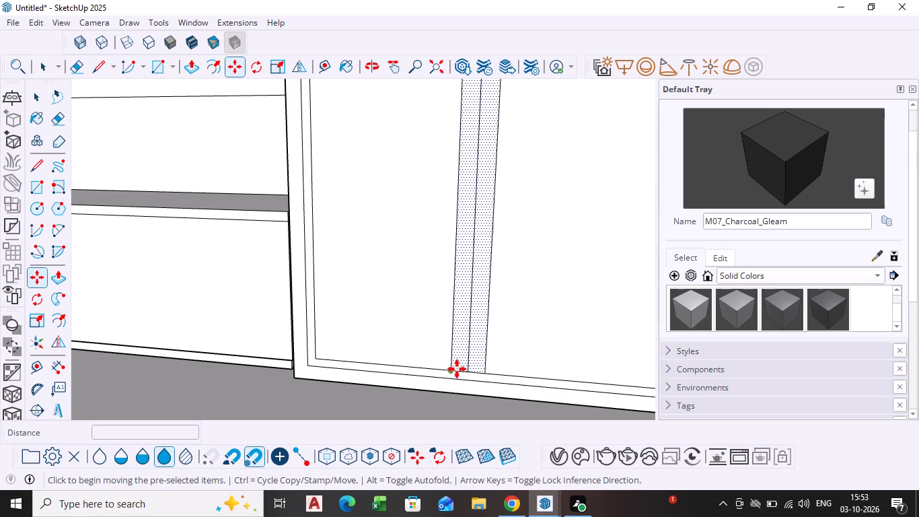
click(452, 369)
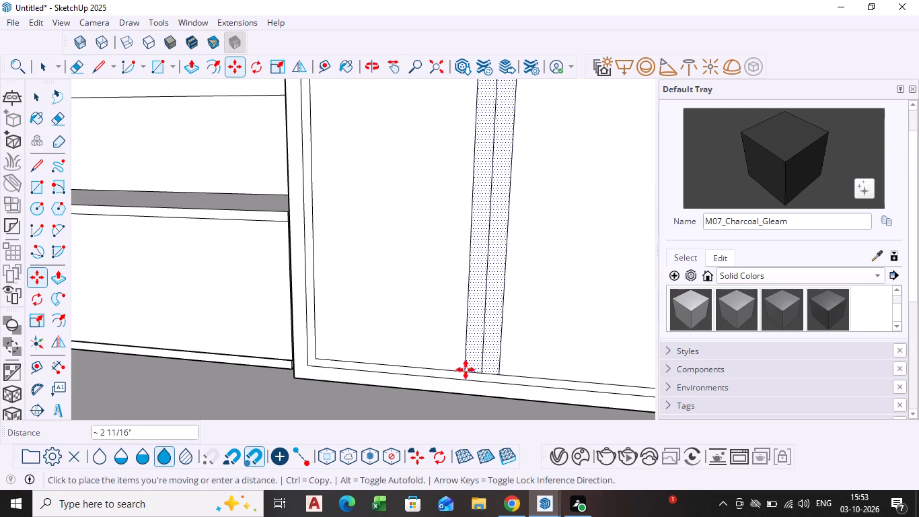
scroll(474, 371, down, 10)
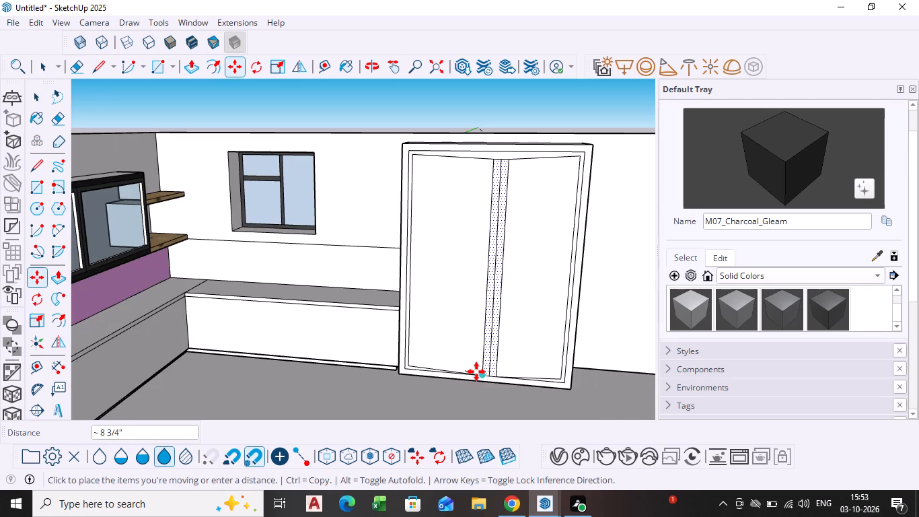
click(472, 368)
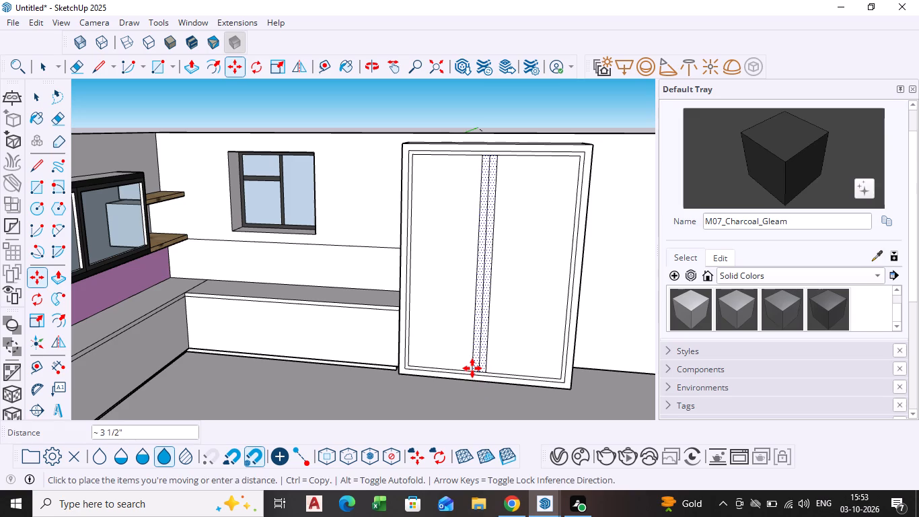
key(space)
scroll(492, 342, down, 5)
middle_drag(492, 342, 474, 350)
scroll(474, 350, down, 1)
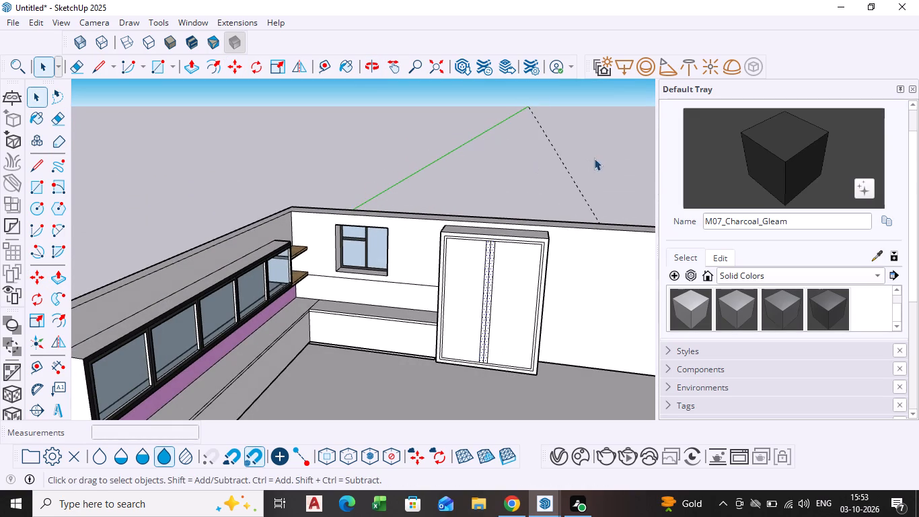
click(597, 158)
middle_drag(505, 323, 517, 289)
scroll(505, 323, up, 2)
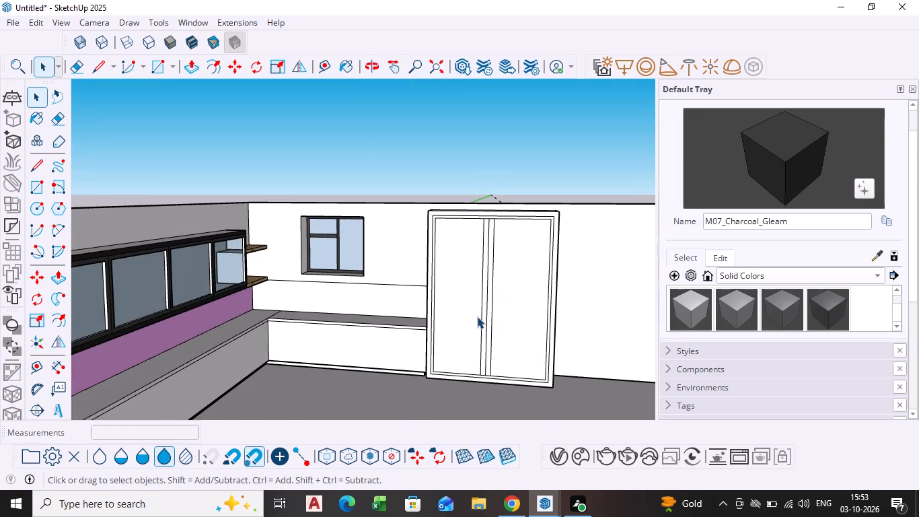
Push the tall block's door panel nearest the counter inward by about 2 11/16".
scroll(416, 331, up, 3)
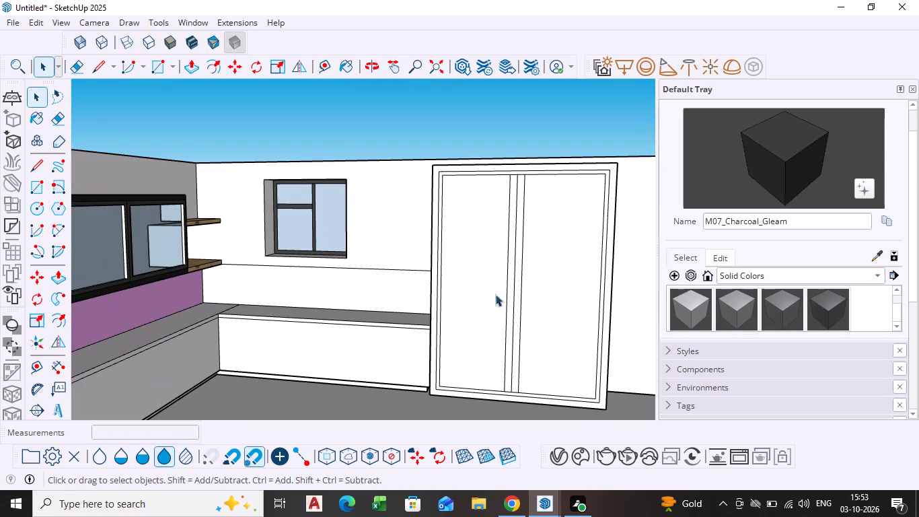
click(468, 303)
key(p)
click(468, 303)
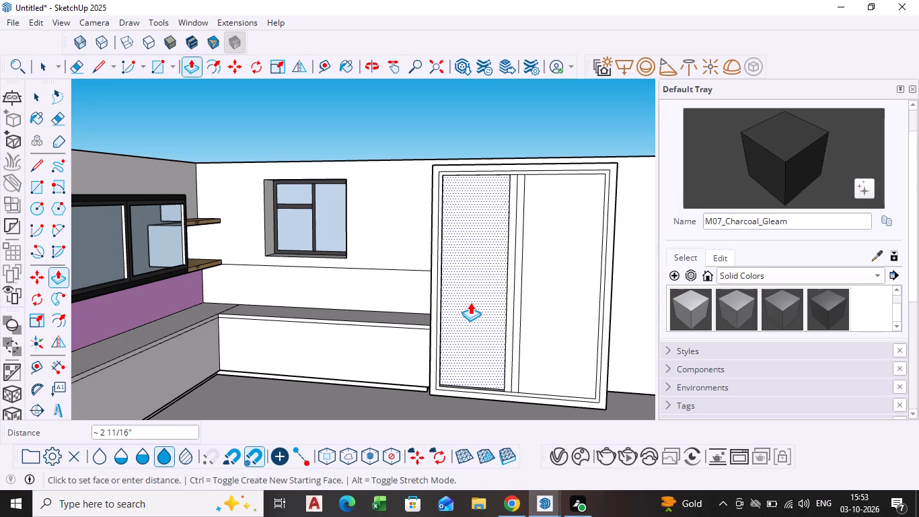
scroll(470, 302, up, 4)
click(470, 302)
scroll(521, 305, down, 4)
shift+middle_drag(521, 305, 506, 304)
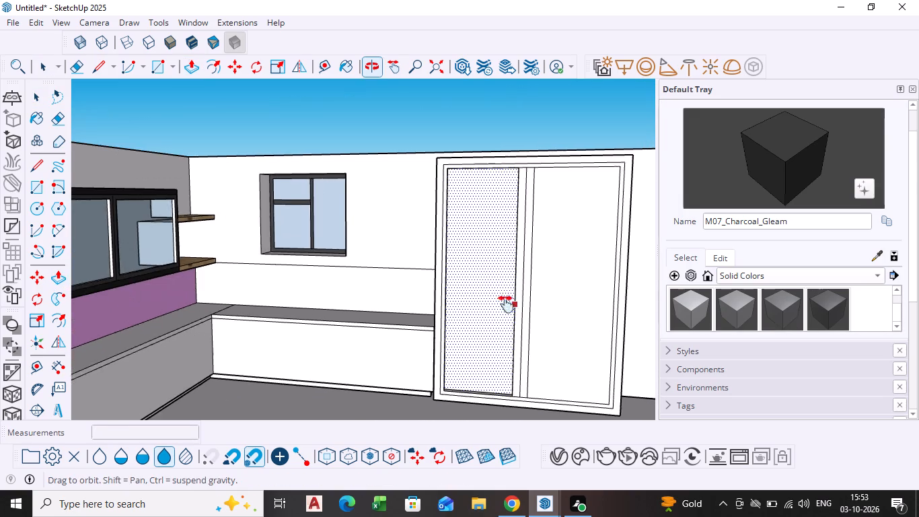
shift+middle_drag(506, 304, 411, 295)
Recess the other door panel of the tall block by the same depth as the first.
key(space)
click(448, 306)
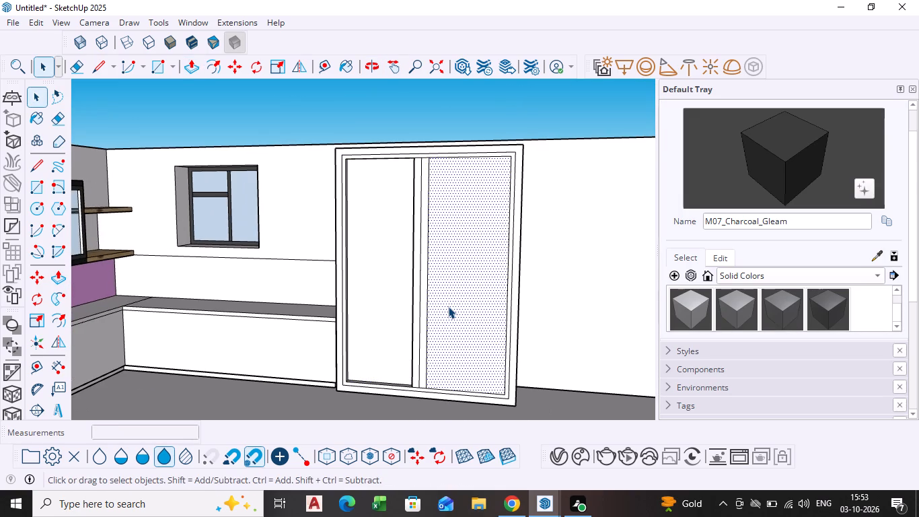
key(p)
double_click(448, 306)
middle_drag(447, 308, 381, 347)
scroll(447, 308, down, 1)
key(space)
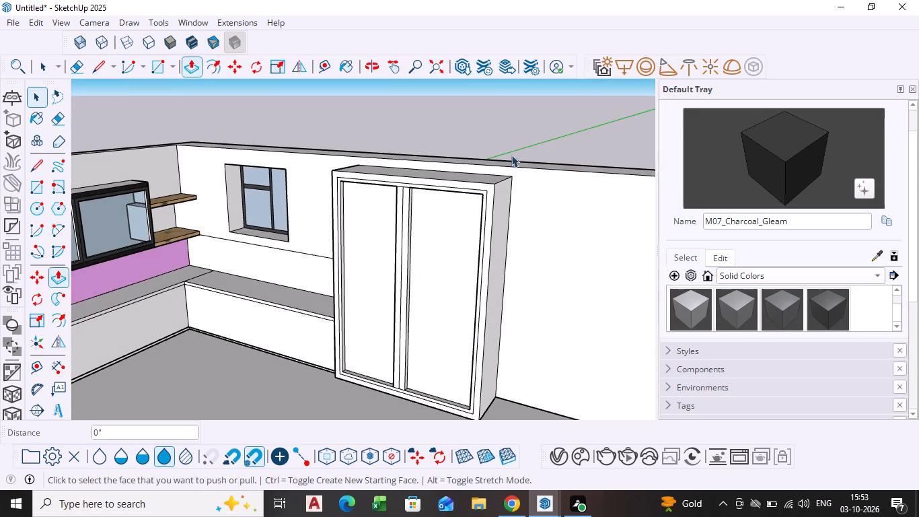
click(515, 142)
Examine the tall cabinet's recessed door panels and its fit beside the counter from several angles.
middle_drag(395, 279, 534, 248)
middle_drag(450, 285, 401, 302)
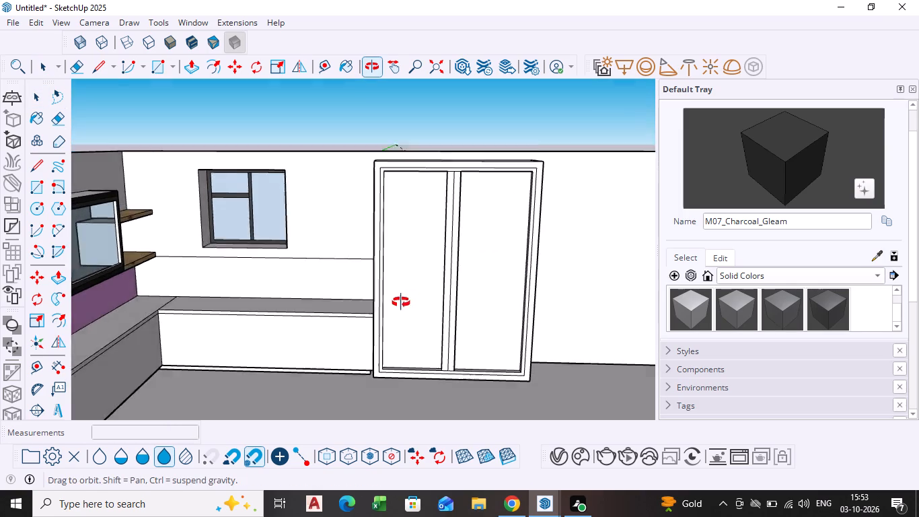
middle_drag(401, 302, 355, 310)
scroll(371, 283, up, 3)
scroll(422, 295, down, 1)
middle_drag(421, 295, 383, 304)
scroll(391, 306, down, 3)
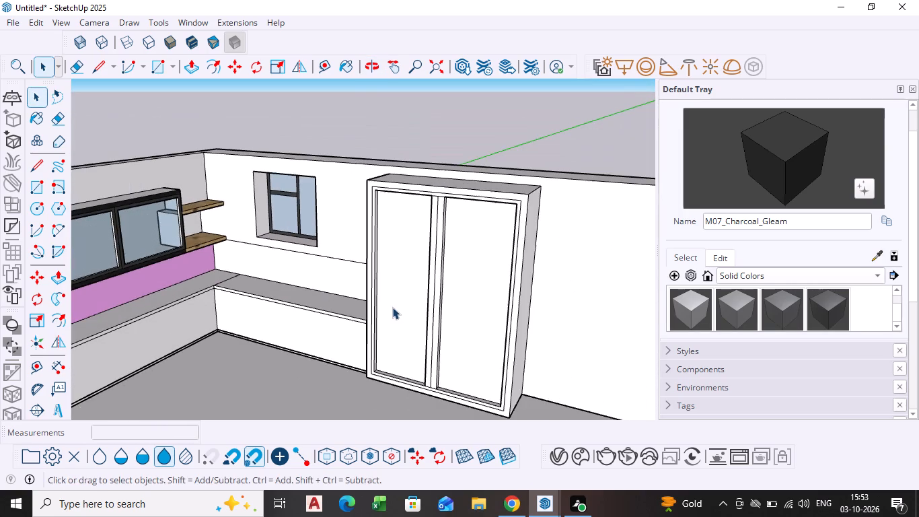
middle_drag(400, 314, 507, 310)
scroll(400, 314, down, 1)
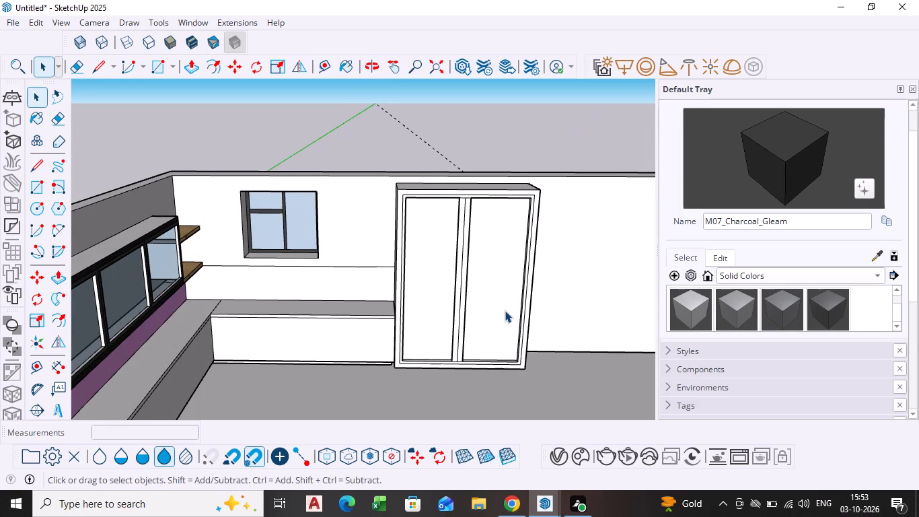
scroll(505, 310, down, 1)
scroll(521, 287, up, 1)
middle_drag(520, 287, 500, 258)
scroll(499, 256, down, 1)
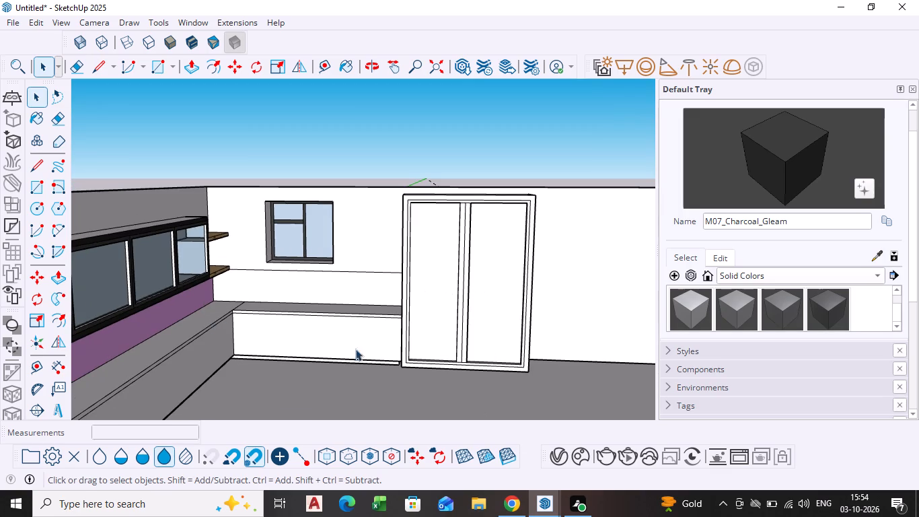
Select the purple backsplash face below the glass wall cabinets and create a new generic V-Ray material.
click(168, 312)
double_click(120, 331)
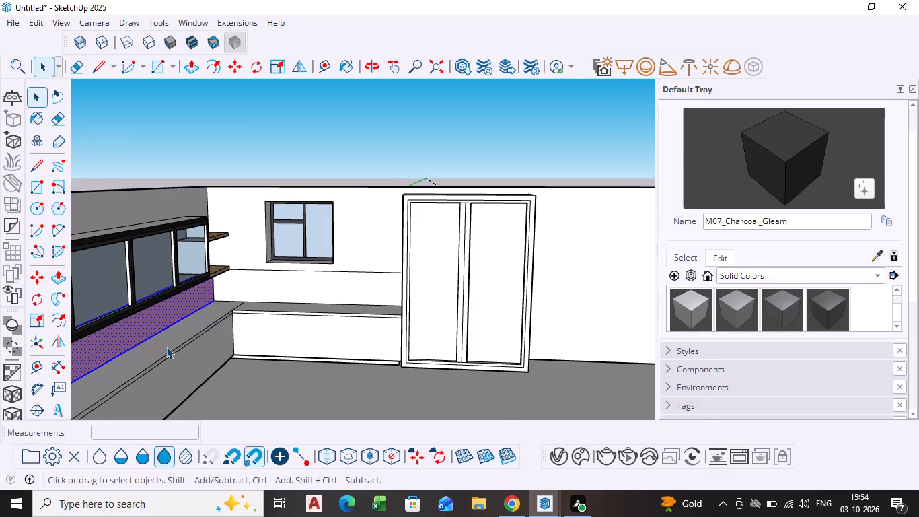
click(557, 452)
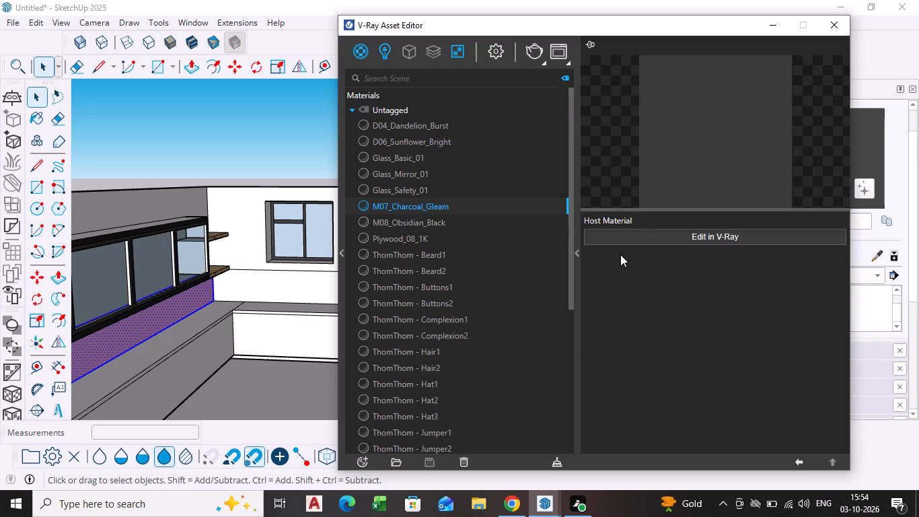
click(368, 463)
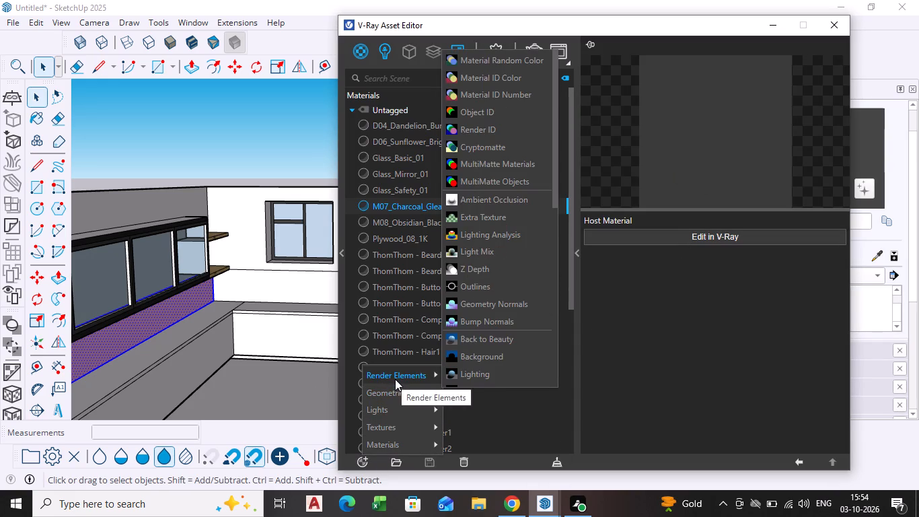
click(396, 440)
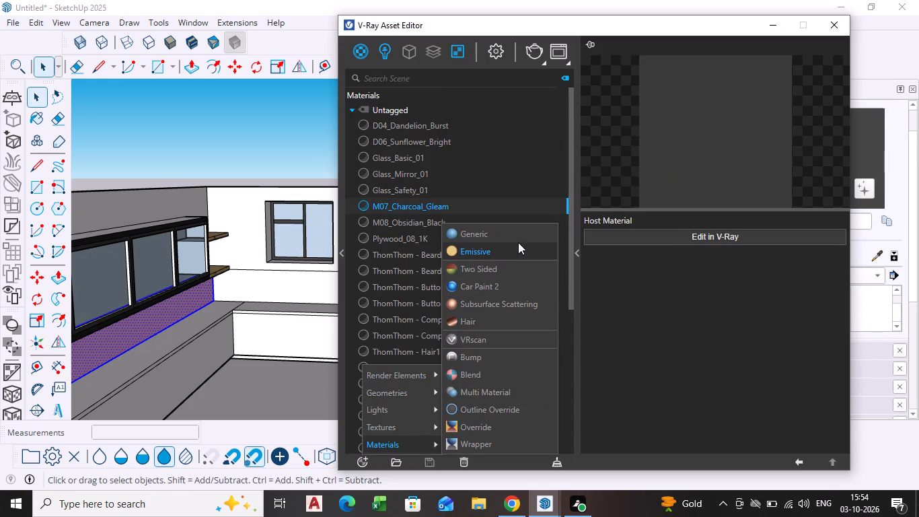
click(512, 235)
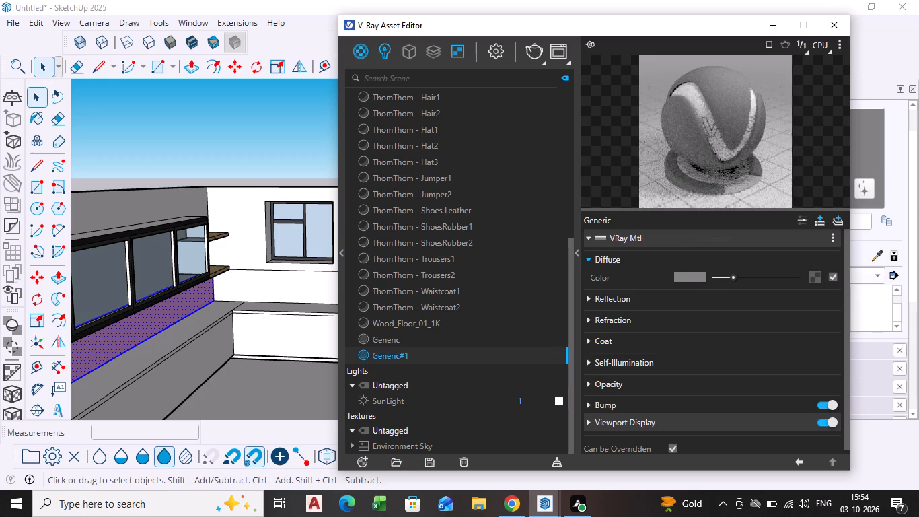
Set the new material's diffuse colour to a strong pink with R 0.98, G 0.263 and B 0.493.
click(691, 274)
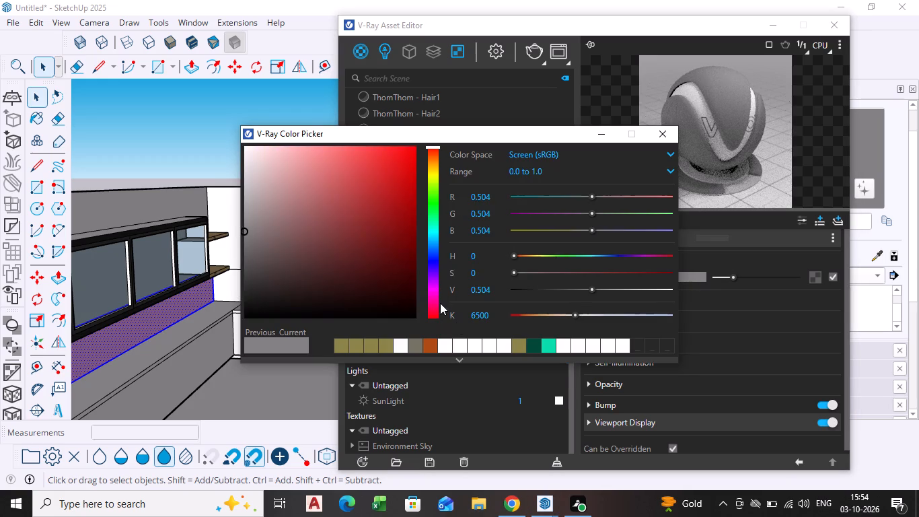
click(435, 291)
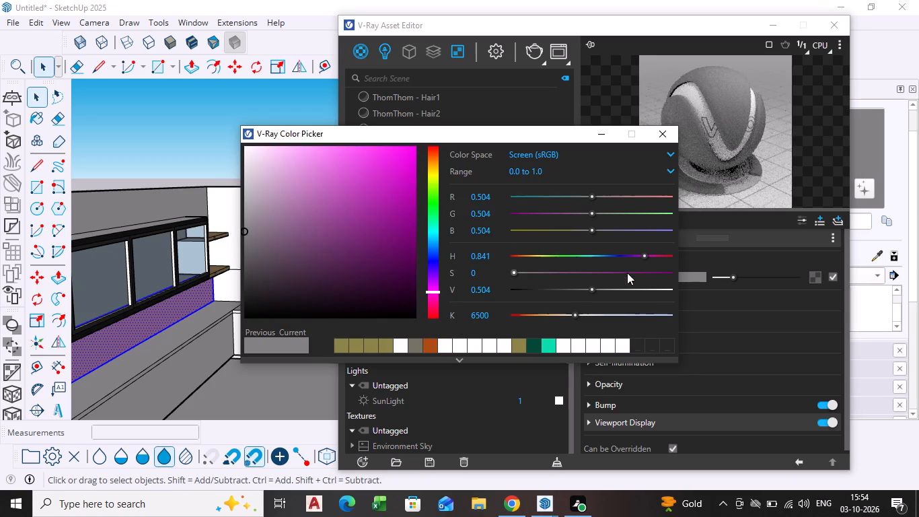
click(588, 272)
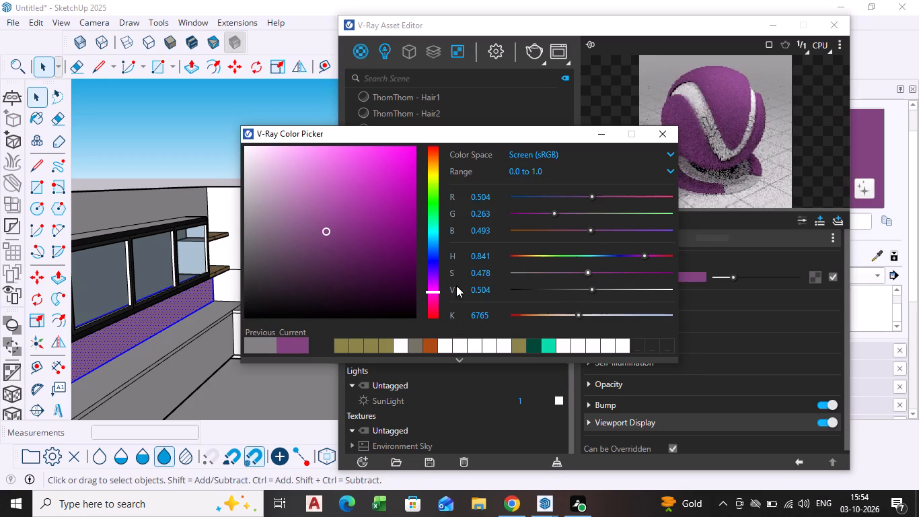
click(621, 194)
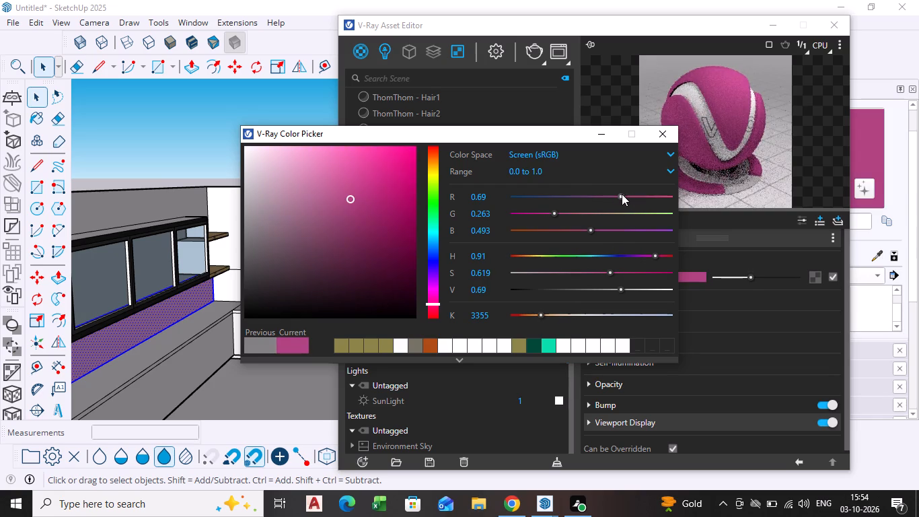
click(637, 196)
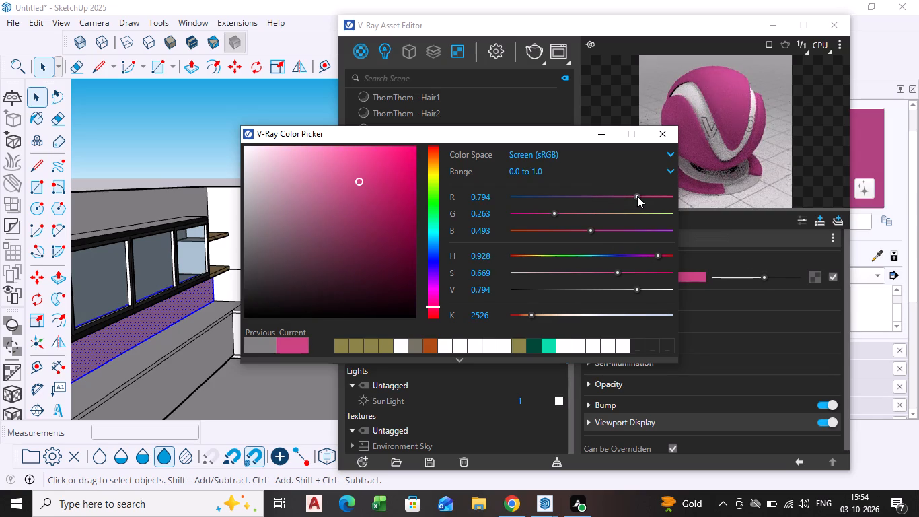
click(656, 195)
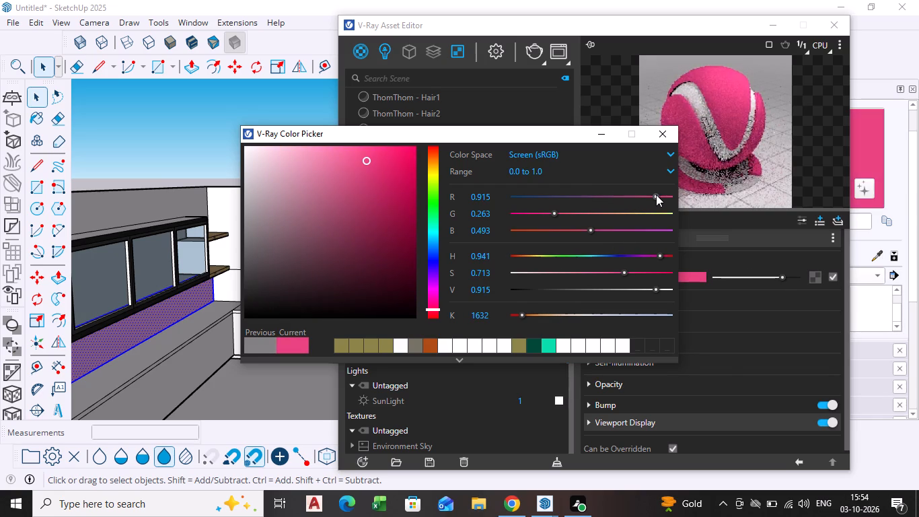
click(666, 195)
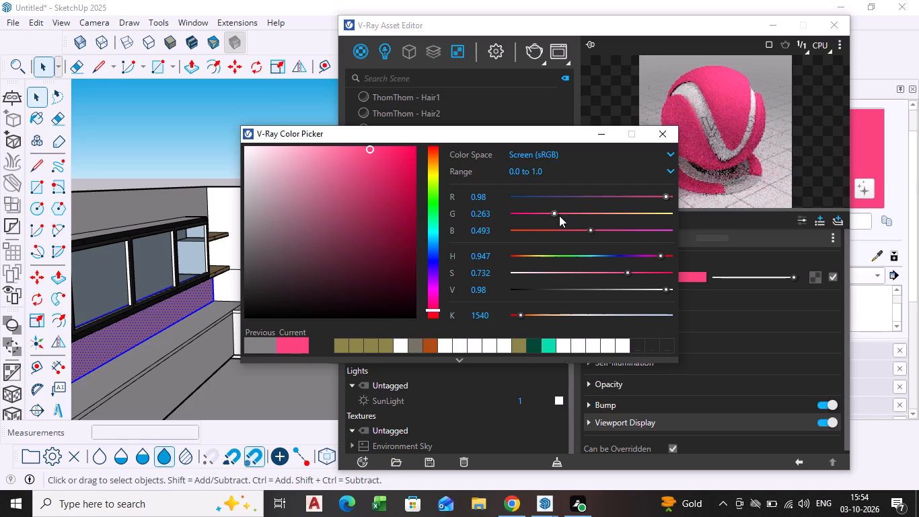
Lighten the diffuse colour to a pale pink with R 0.96, G 0.791 and B 0.845, and put the material editor away.
click(323, 155)
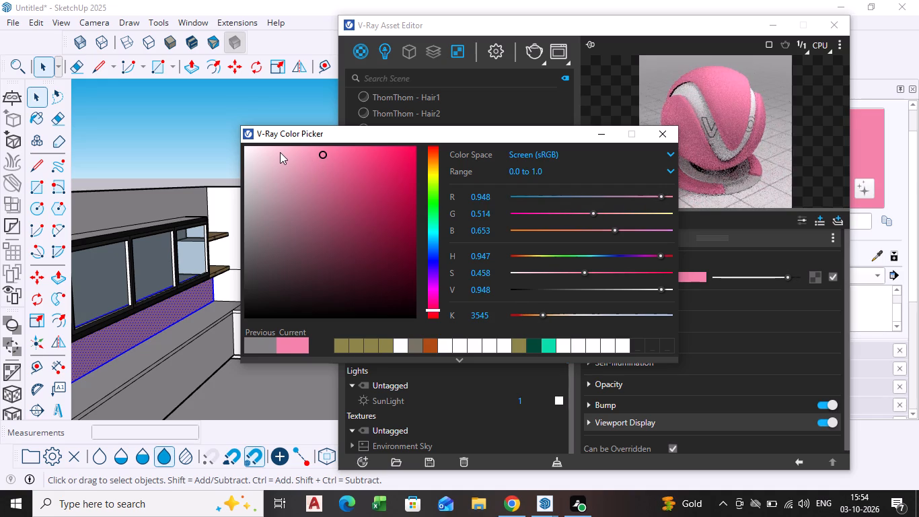
click(280, 152)
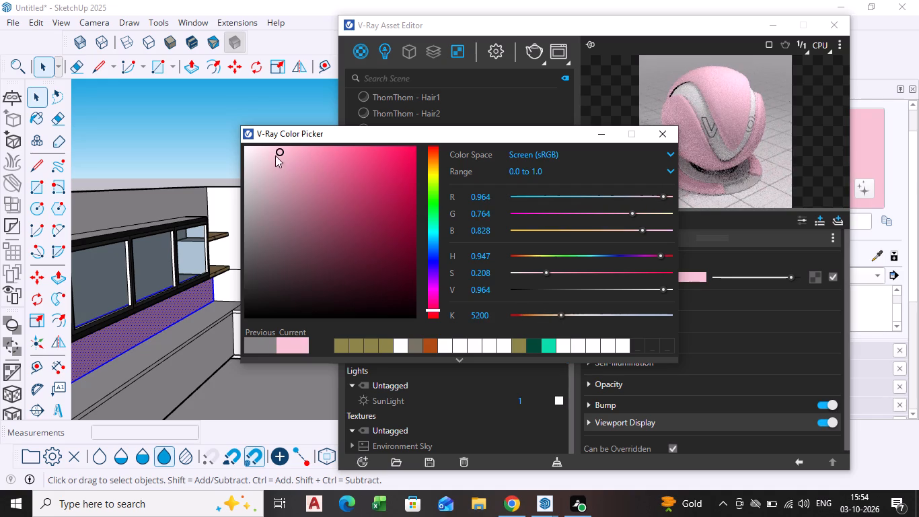
click(274, 169)
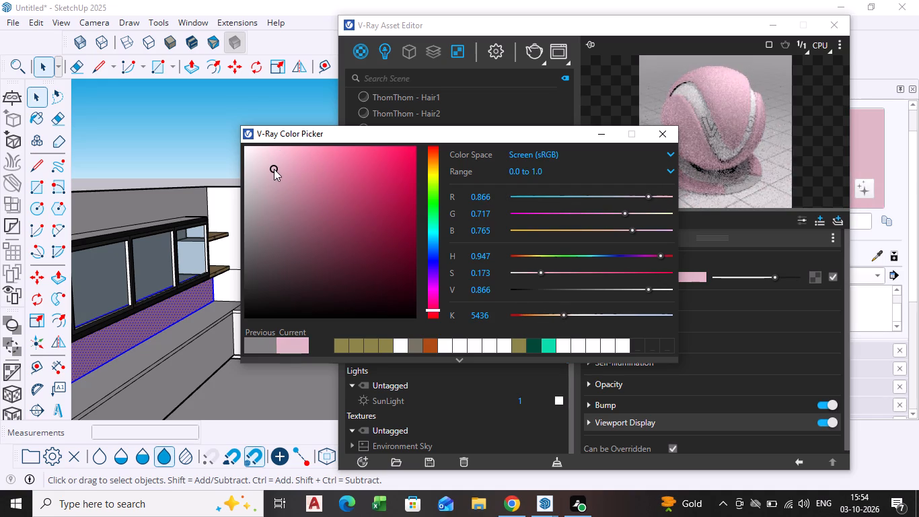
click(293, 164)
click(284, 145)
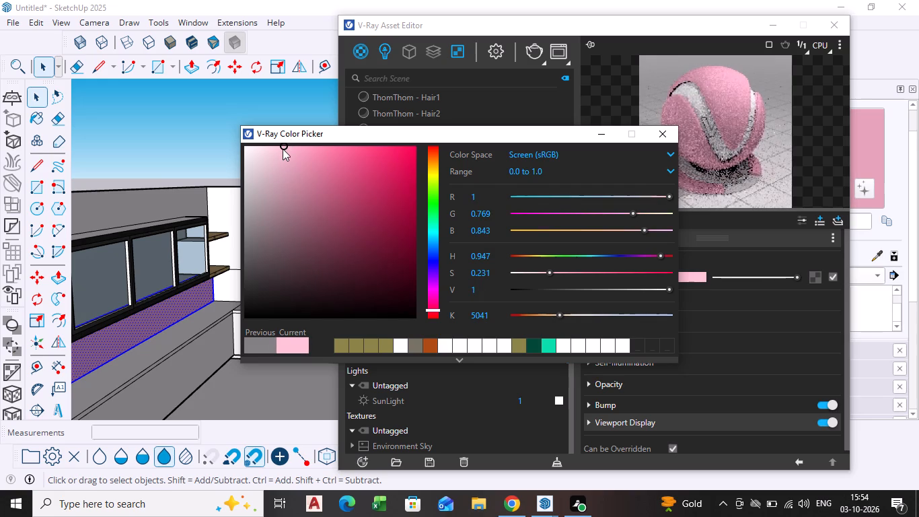
click(263, 155)
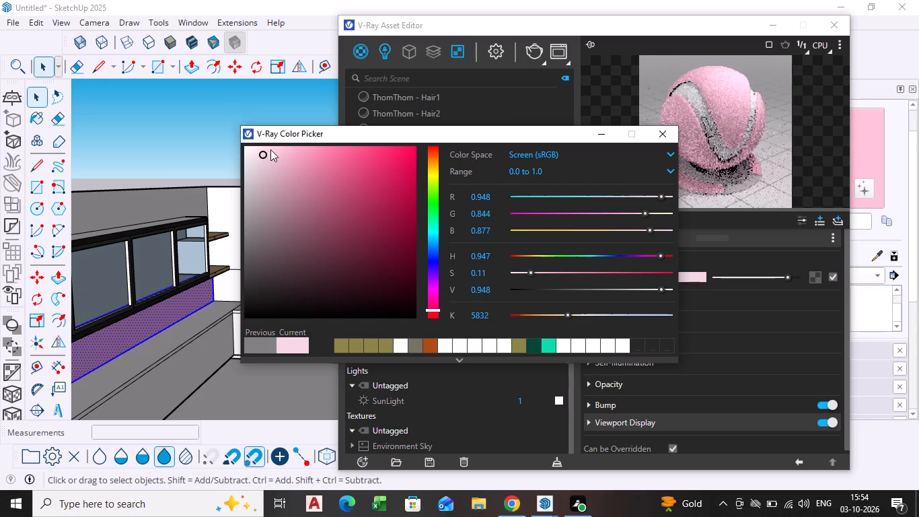
click(270, 149)
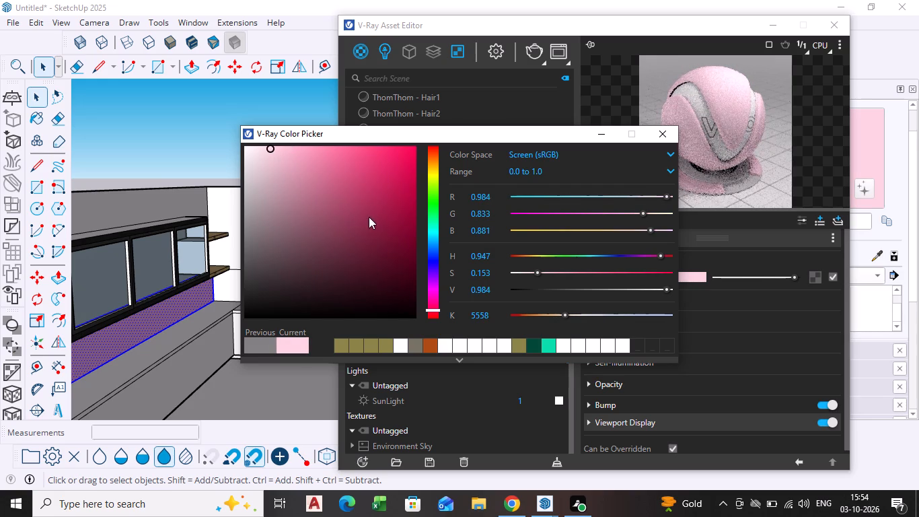
click(288, 151)
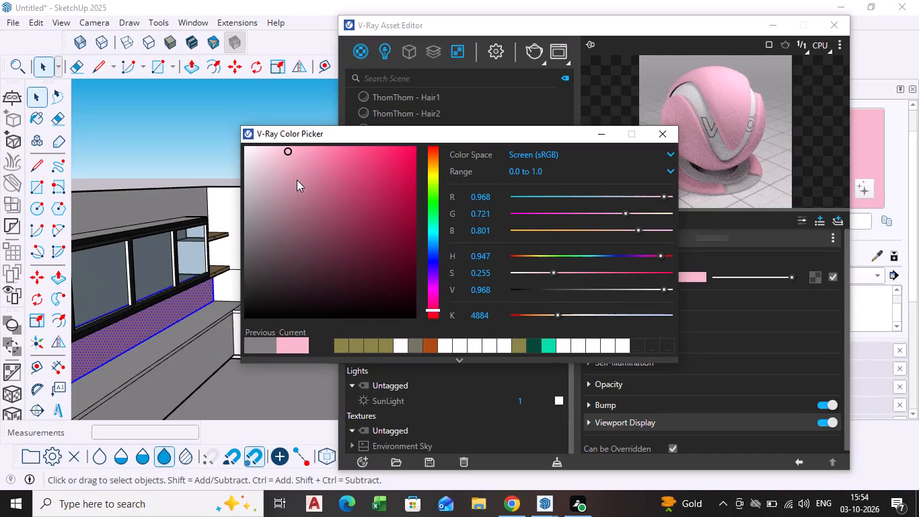
click(281, 159)
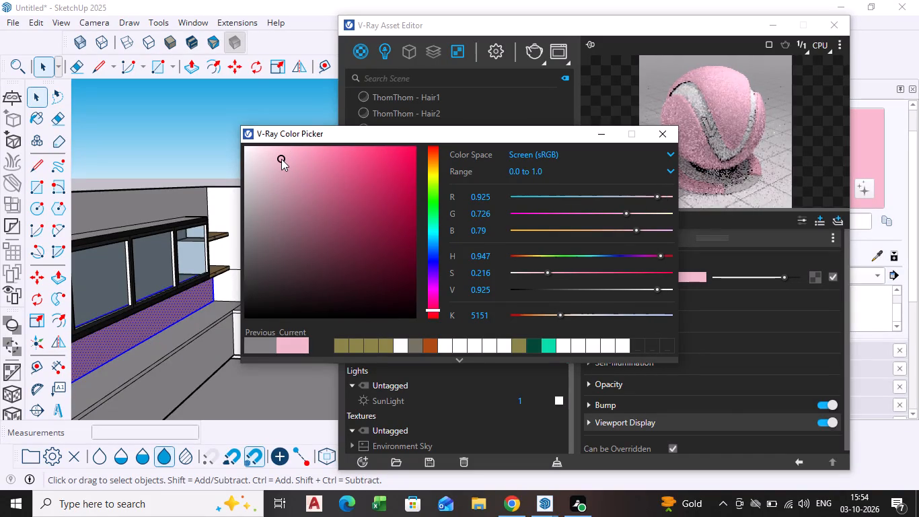
click(289, 151)
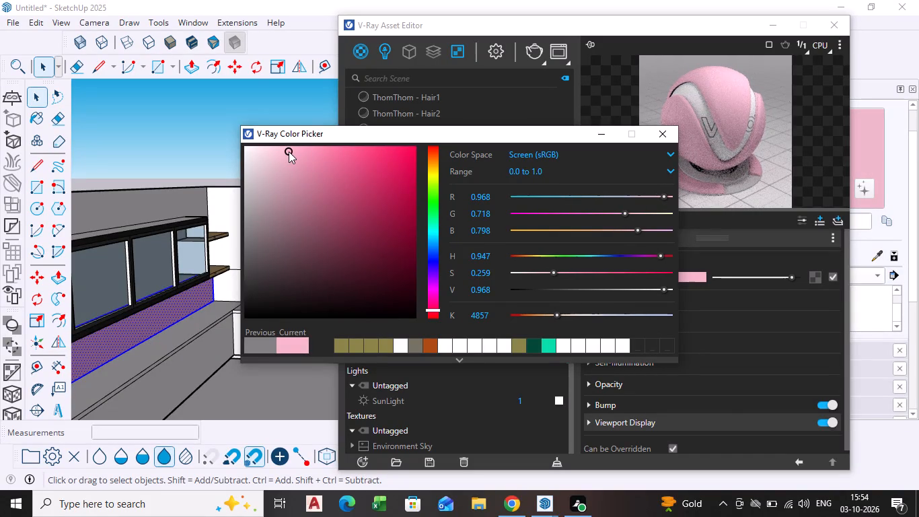
click(274, 153)
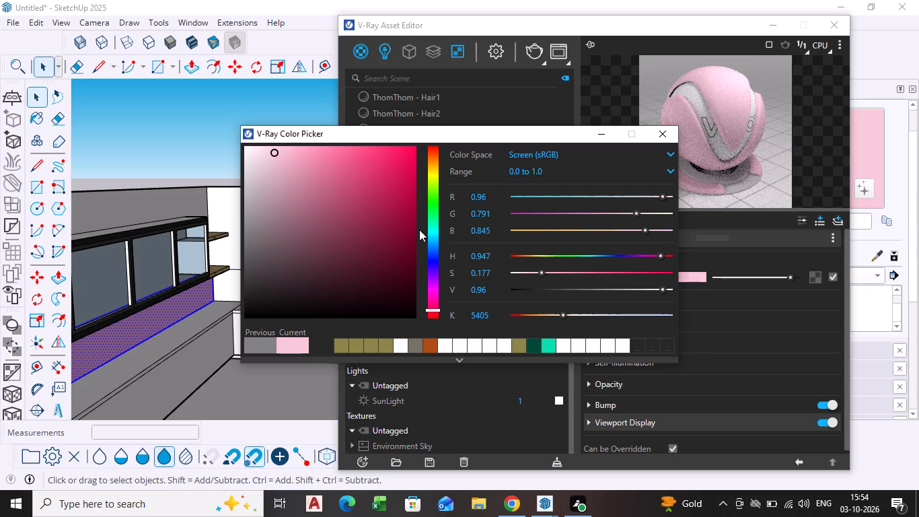
click(662, 139)
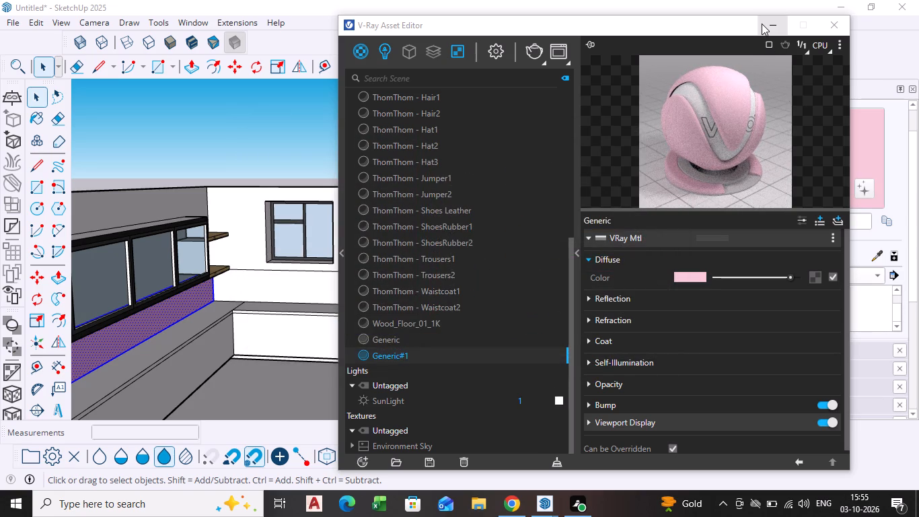
click(762, 24)
Paint the backsplash face between the counter and the glass wall cabinets with the new pale pink material.
click(762, 171)
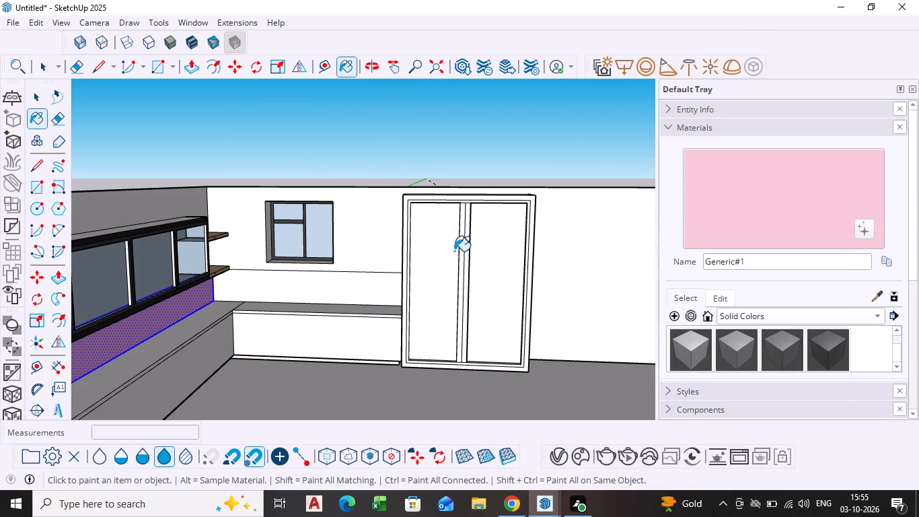
middle_drag(454, 251, 652, 197)
middle_drag(419, 333, 344, 335)
scroll(309, 318, up, 2)
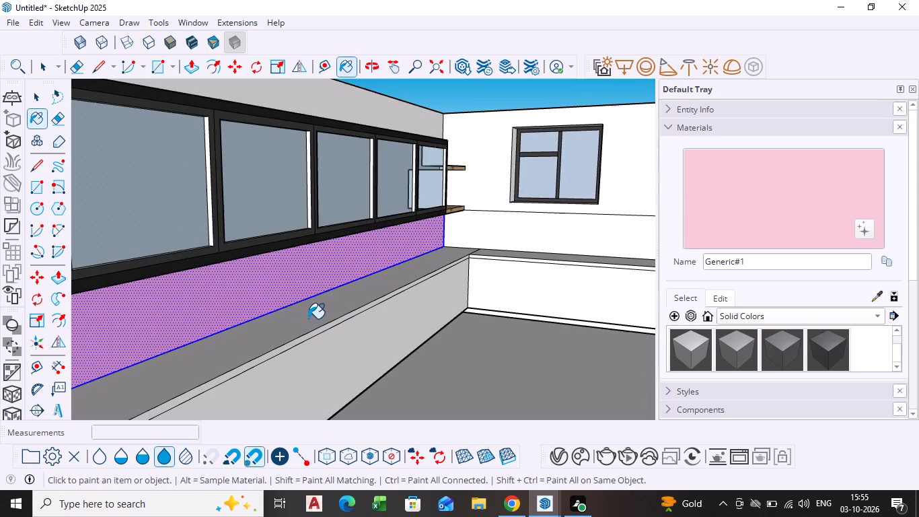
click(724, 205)
click(327, 282)
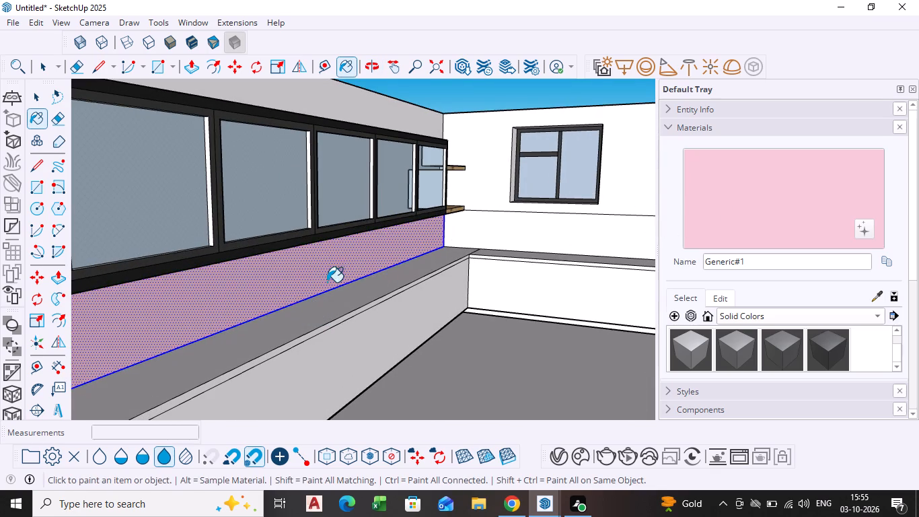
Paint the backsplash strip below the small window with the pale pink material and clear the selection.
scroll(394, 284, down, 9)
scroll(520, 318, up, 1)
shift+middle_drag(517, 318, 320, 318)
middle_drag(320, 318, 362, 310)
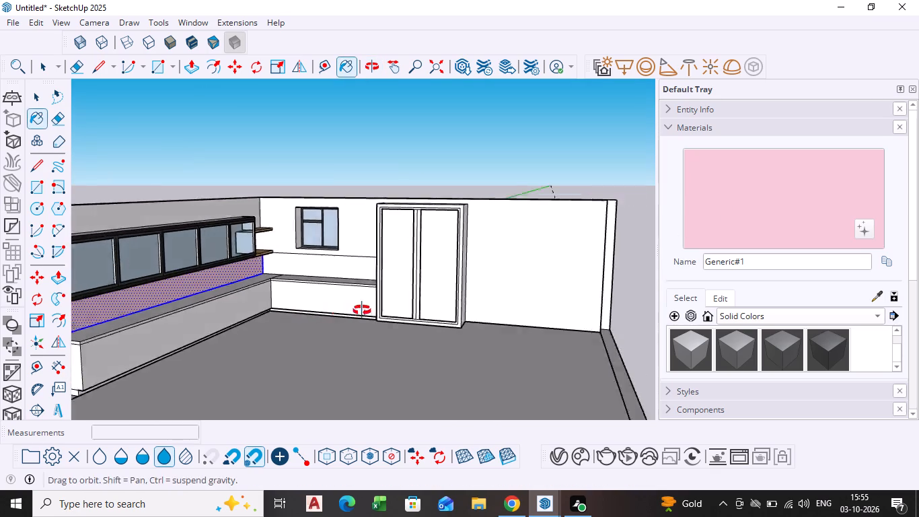
middle_drag(362, 310, 391, 303)
scroll(338, 276, up, 5)
click(343, 267)
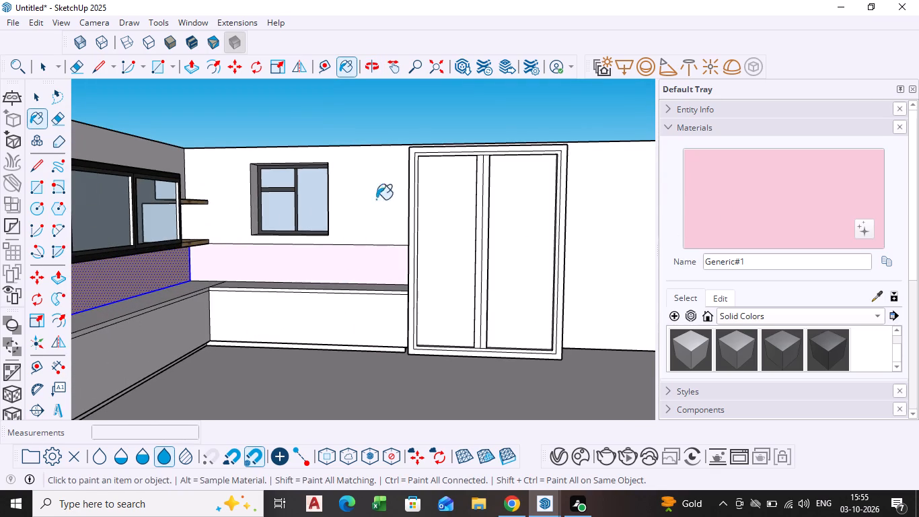
key(space)
click(412, 123)
scroll(316, 320, down, 2)
Select the backsplash face below the glass wall cabinets, repaint it with the pale pink material and deselect it.
middle_drag(316, 320, 212, 345)
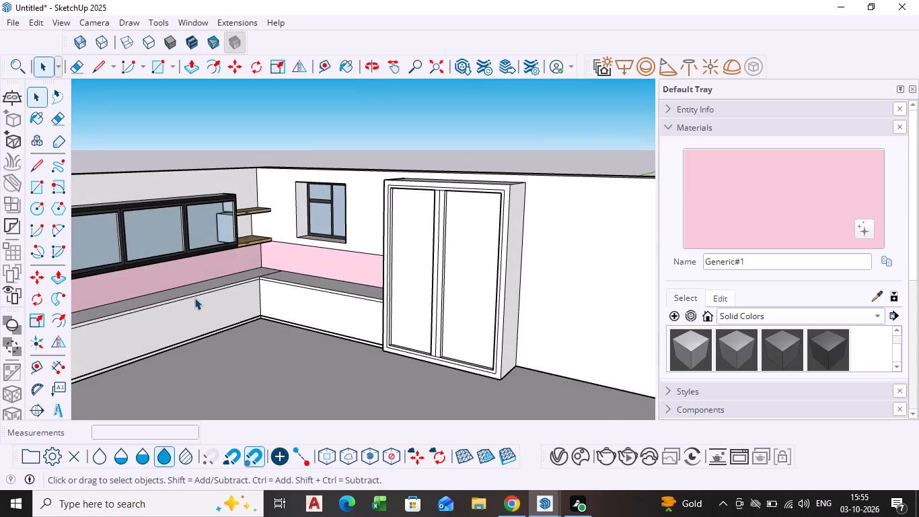
scroll(194, 296, up, 4)
middle_drag(192, 291, 180, 279)
scroll(180, 280, up, 1)
click(182, 259)
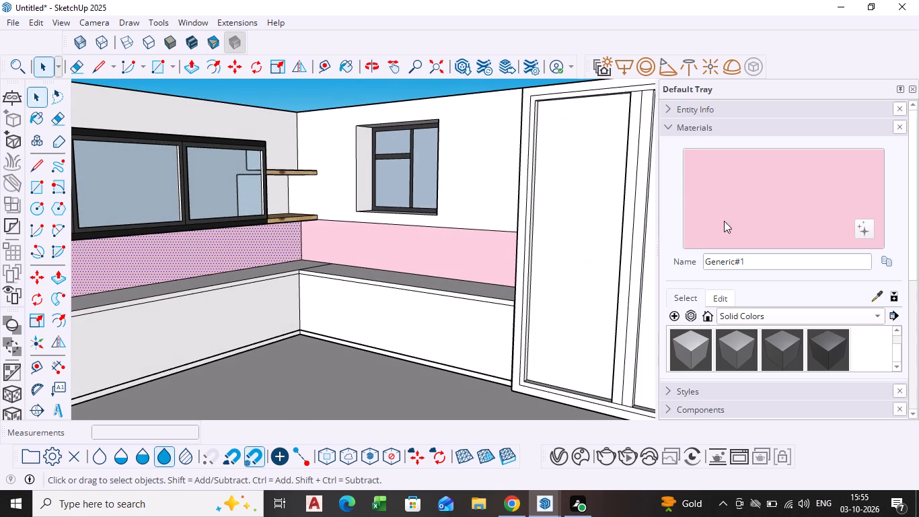
double_click(749, 211)
click(222, 265)
scroll(222, 265, down, 4)
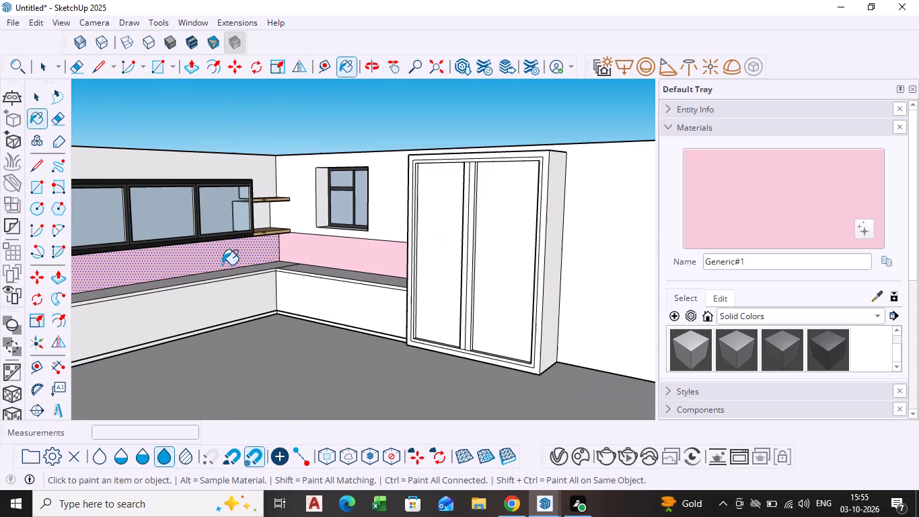
scroll(222, 265, down, 1)
middle_drag(215, 267, 185, 273)
scroll(173, 268, up, 10)
click(172, 265)
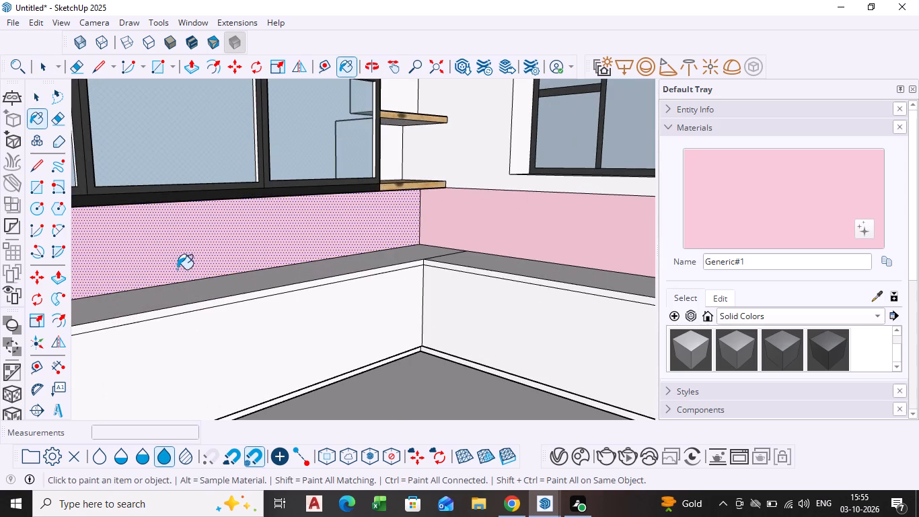
scroll(178, 271, down, 4)
key(space)
click(257, 368)
scroll(268, 387, down, 4)
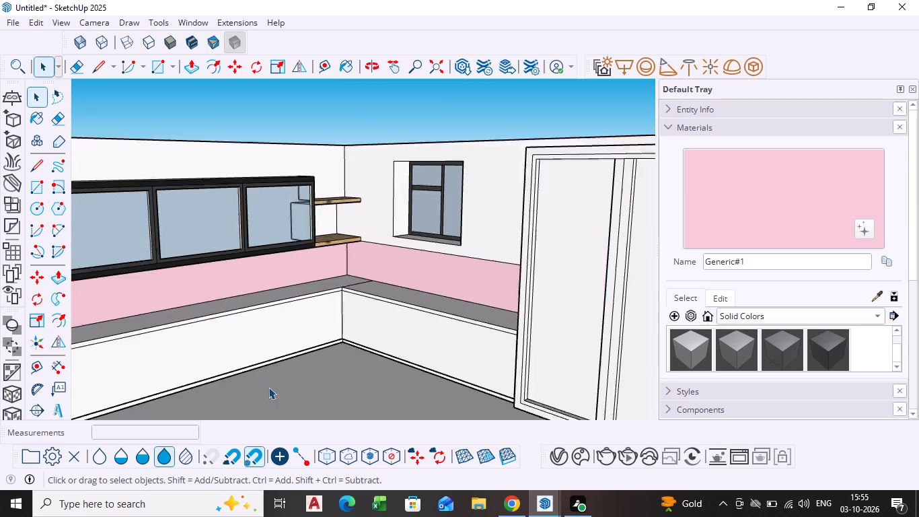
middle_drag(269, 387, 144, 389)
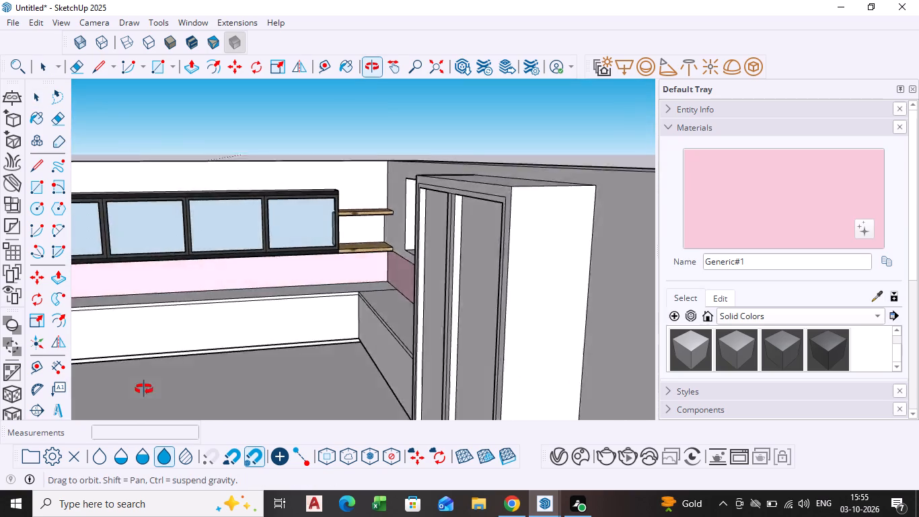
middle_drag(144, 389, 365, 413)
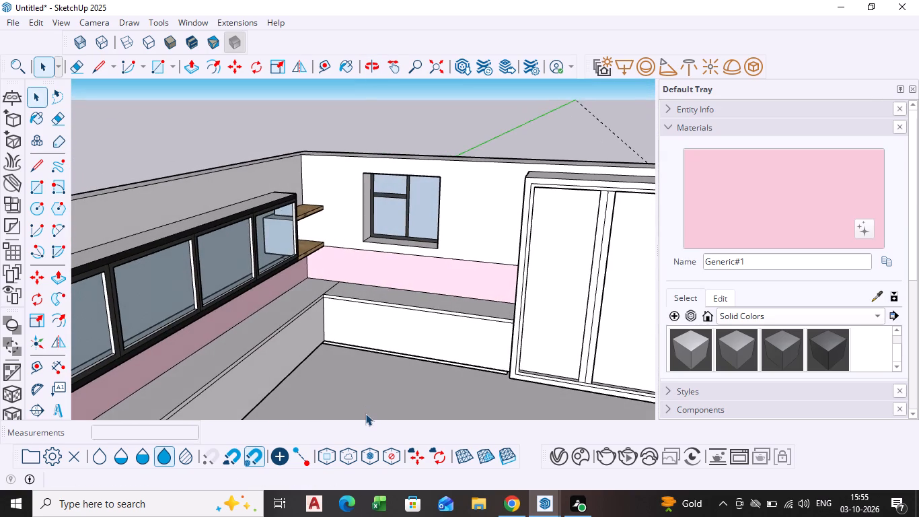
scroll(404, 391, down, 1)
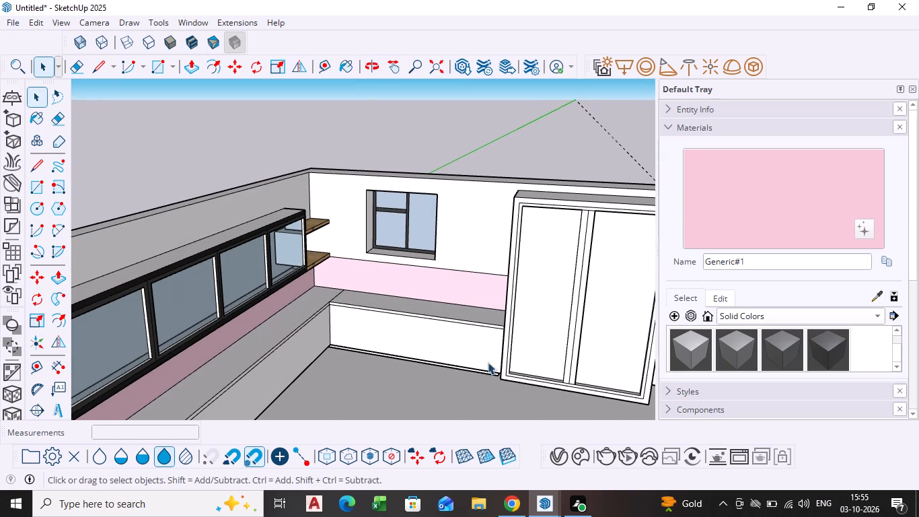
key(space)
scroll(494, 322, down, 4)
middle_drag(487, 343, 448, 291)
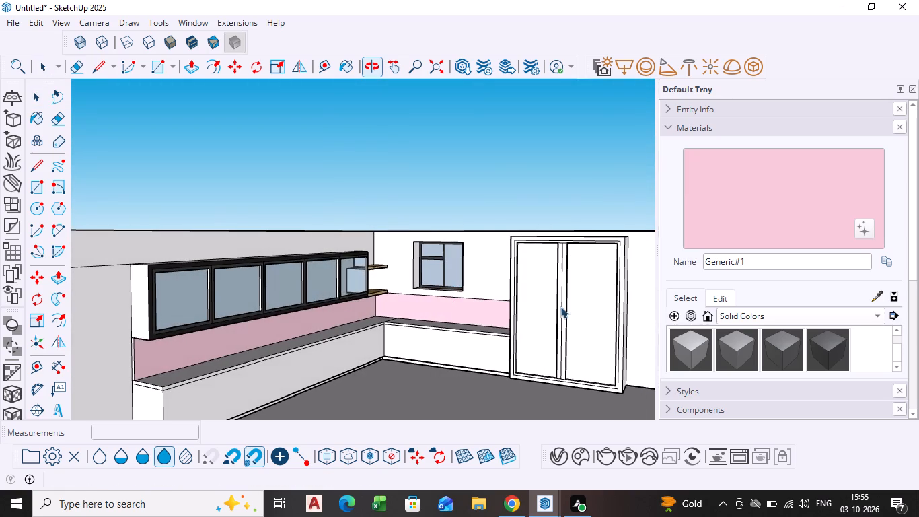
Create another new generic V-Ray material.
click(554, 464)
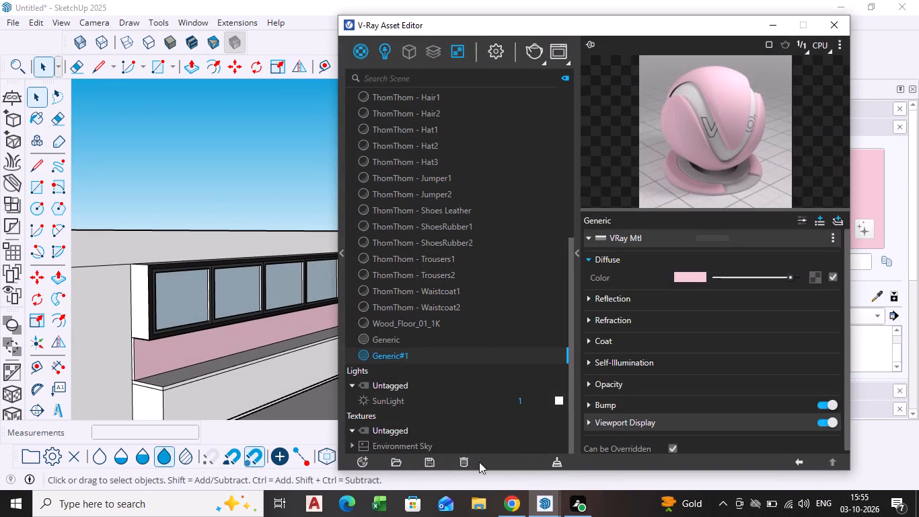
click(367, 464)
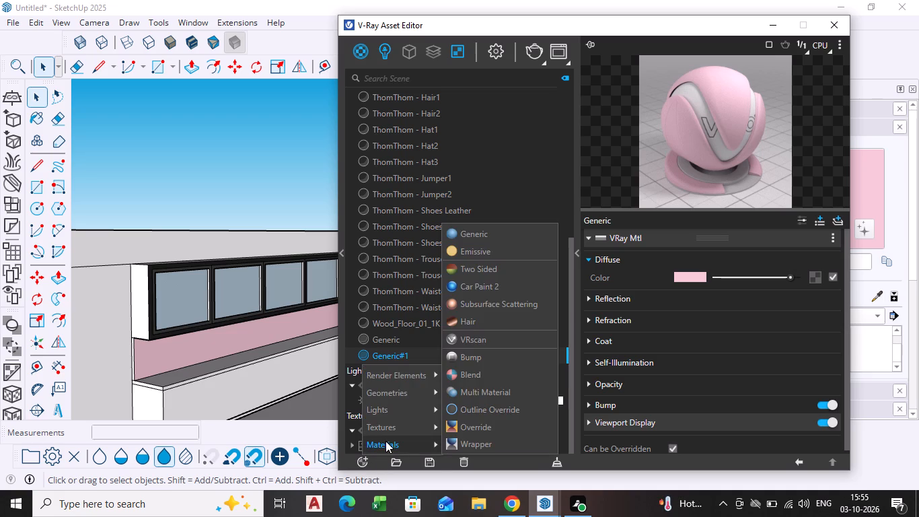
click(385, 441)
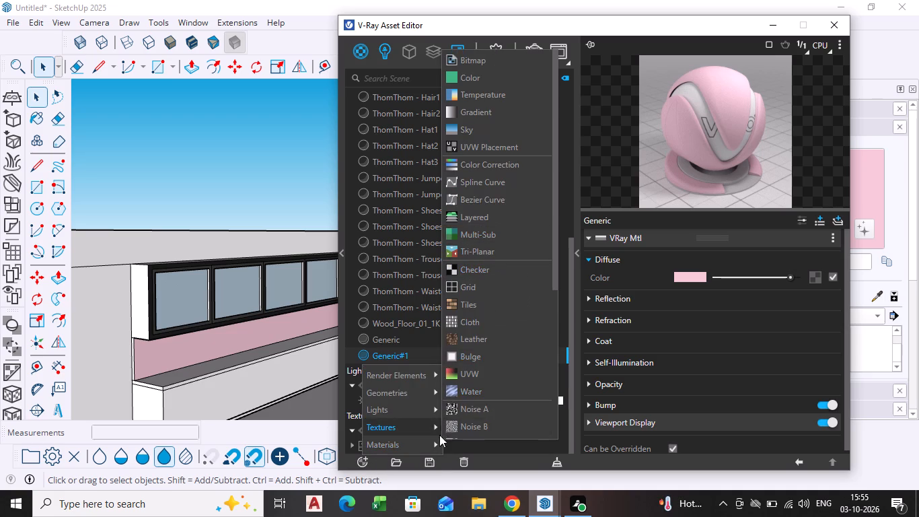
click(439, 443)
click(499, 239)
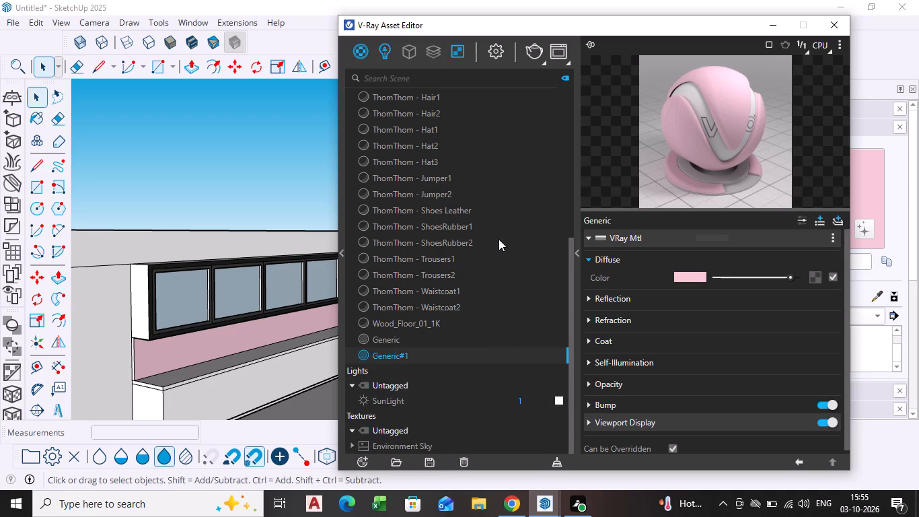
Set the new material's diffuse colour to a deep blue with R 0.084, G 0.188 and B 0.33.
click(687, 281)
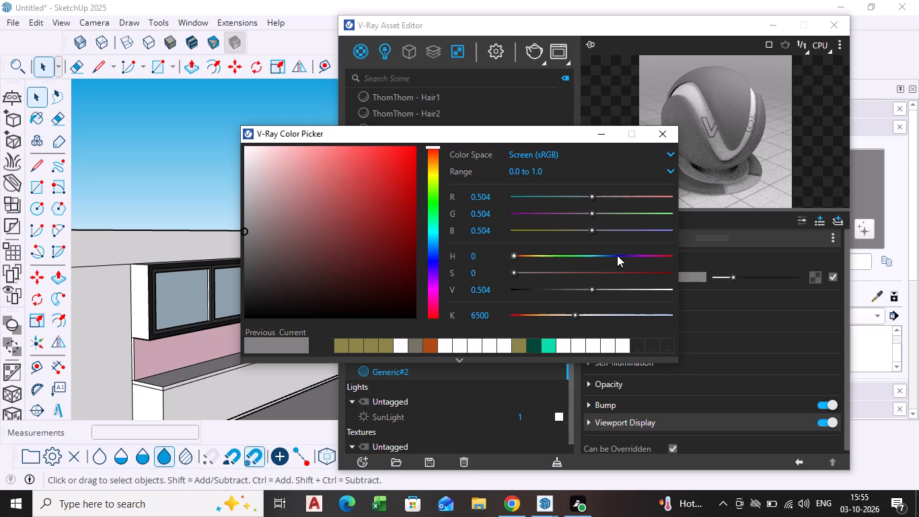
click(653, 231)
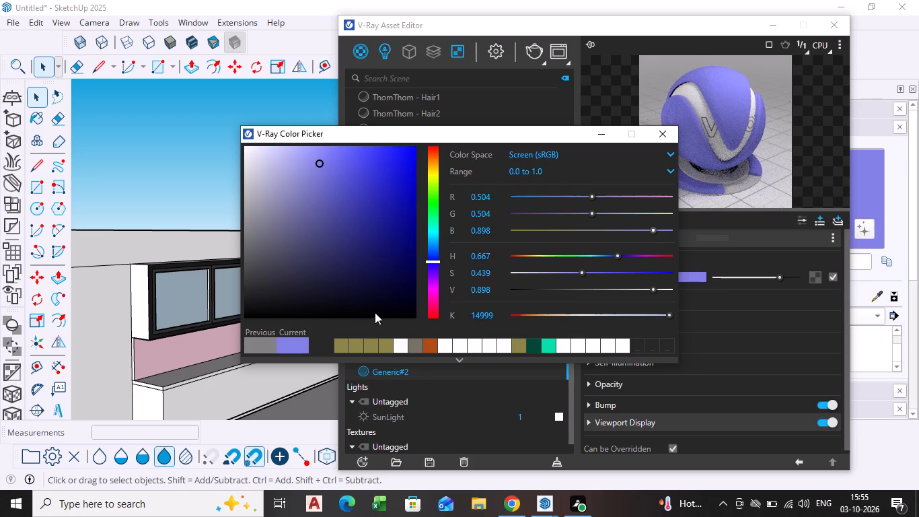
click(432, 270)
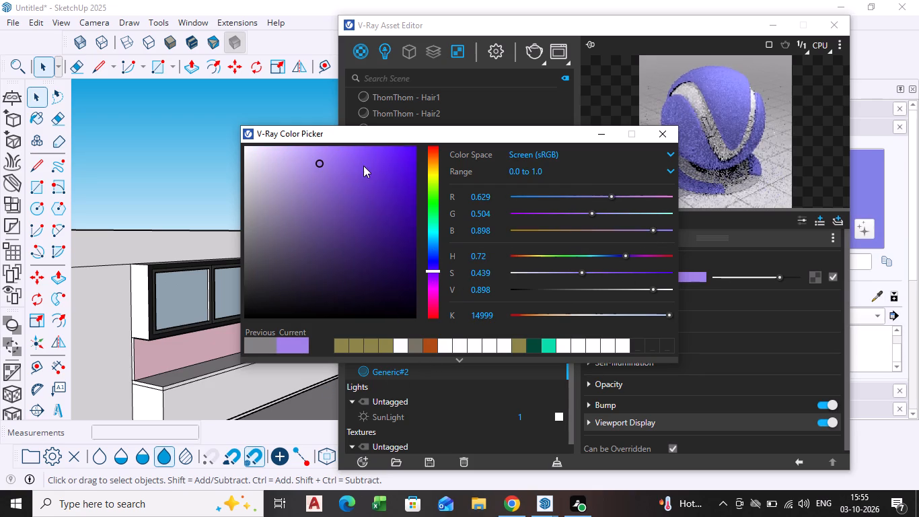
click(362, 164)
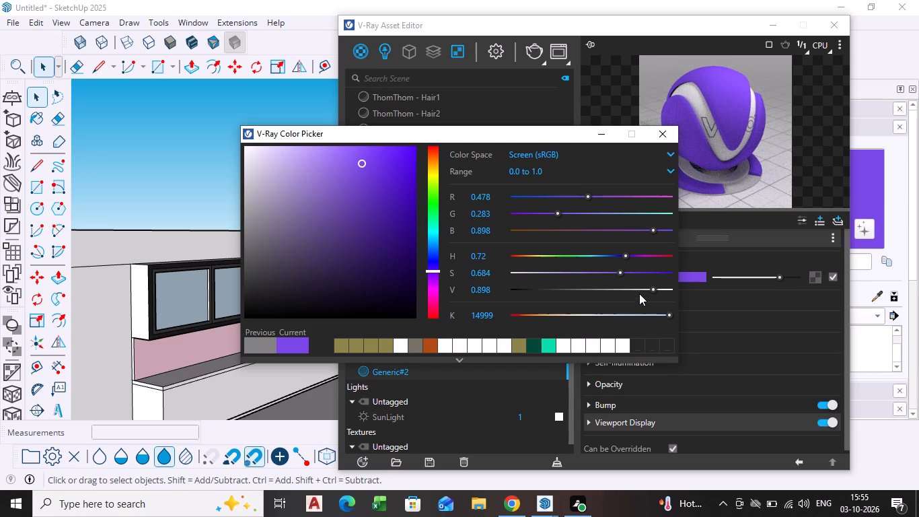
click(560, 192)
click(548, 194)
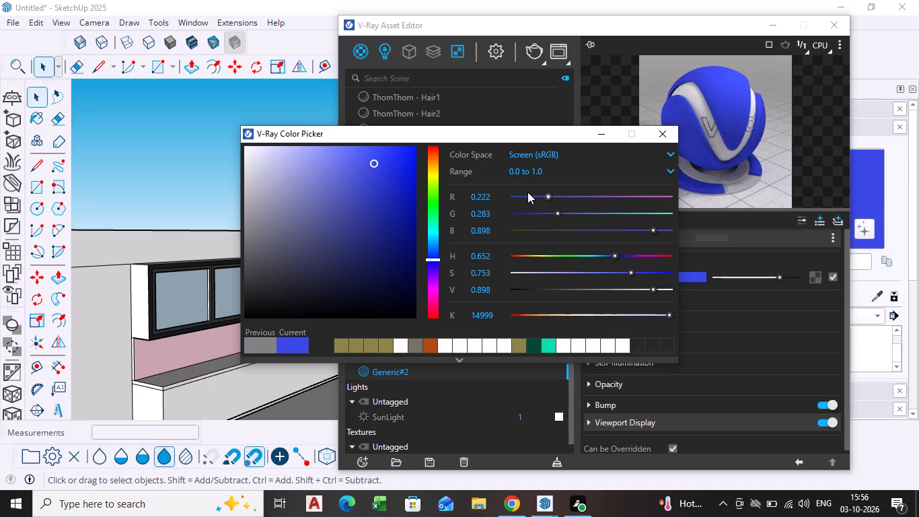
click(527, 196)
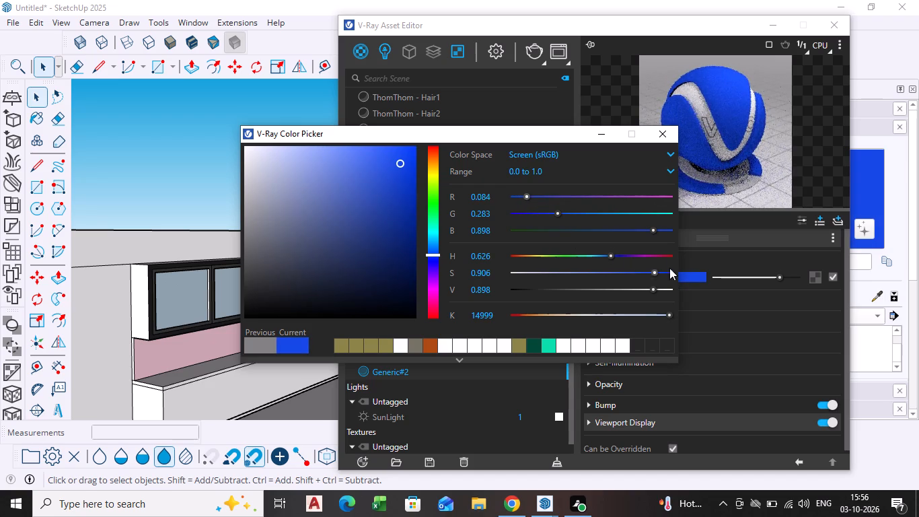
click(543, 213)
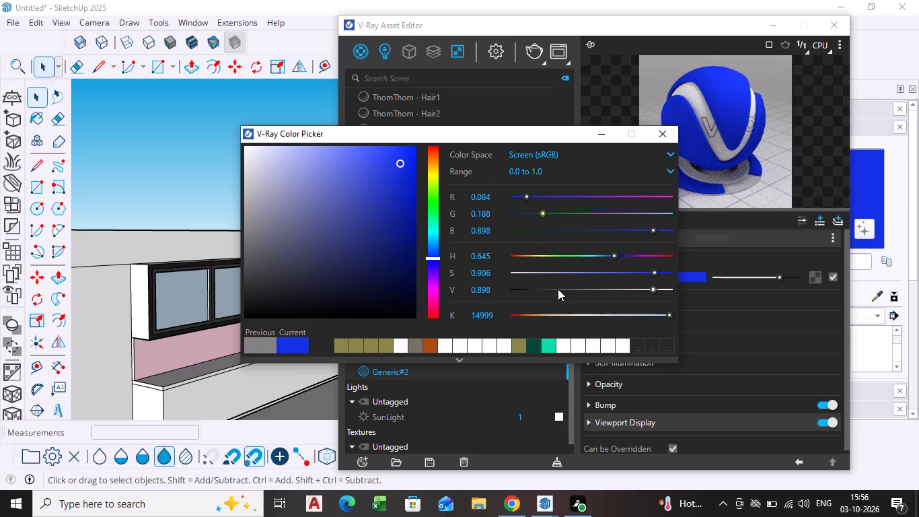
click(670, 231)
click(565, 230)
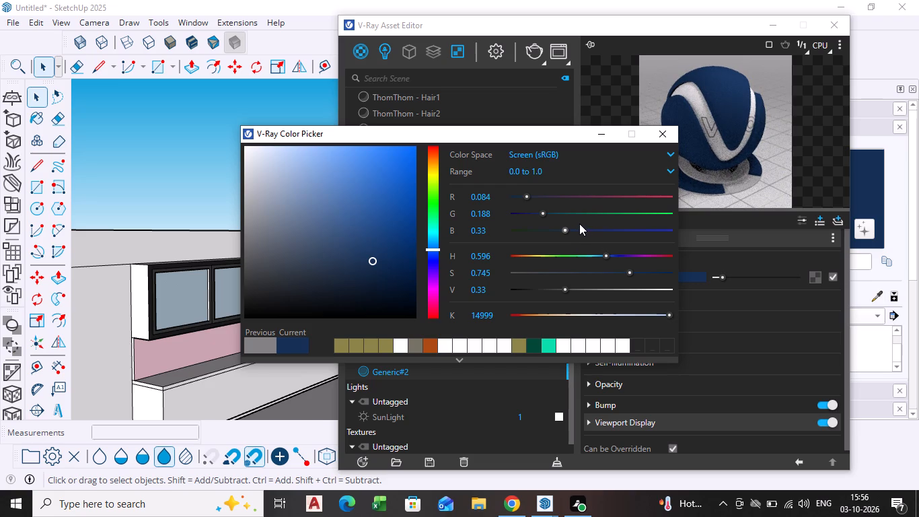
Refine the diffuse colour to a muted navy with R 0.12, G 0.196 and B 0.3, and put the material editor away.
click(367, 296)
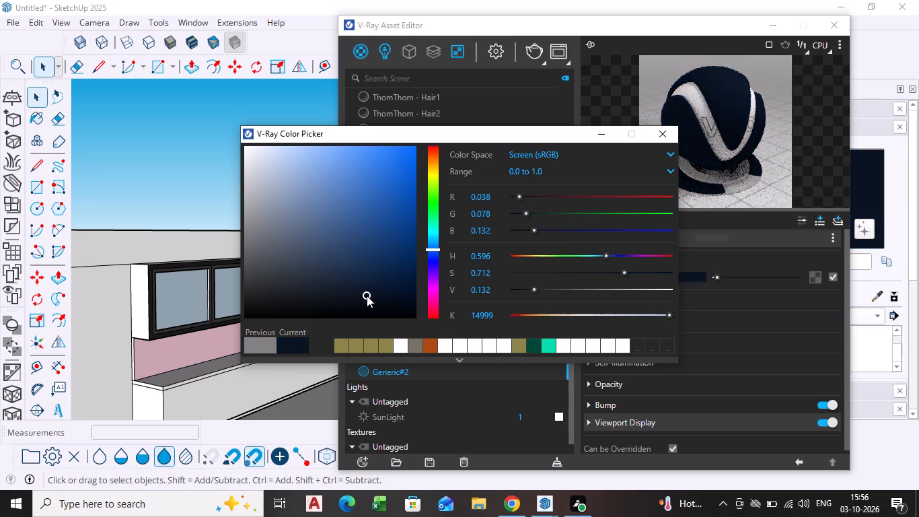
click(404, 312)
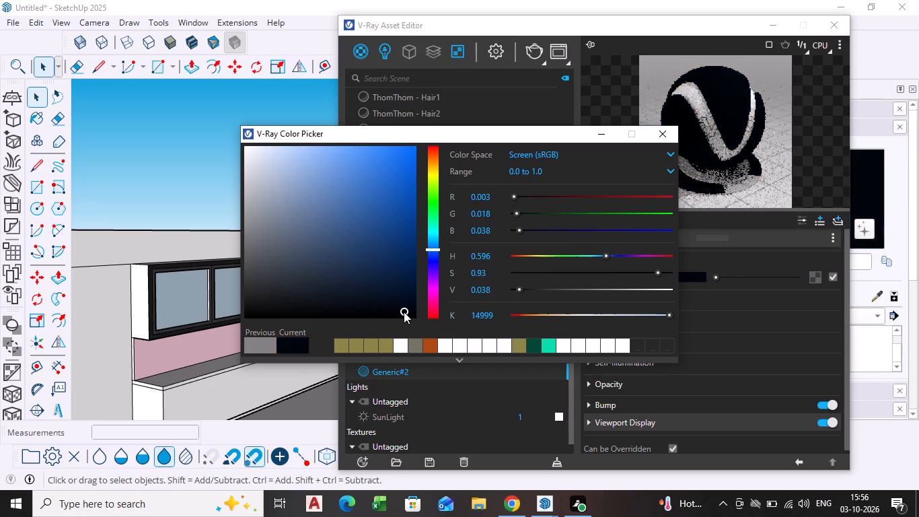
click(391, 283)
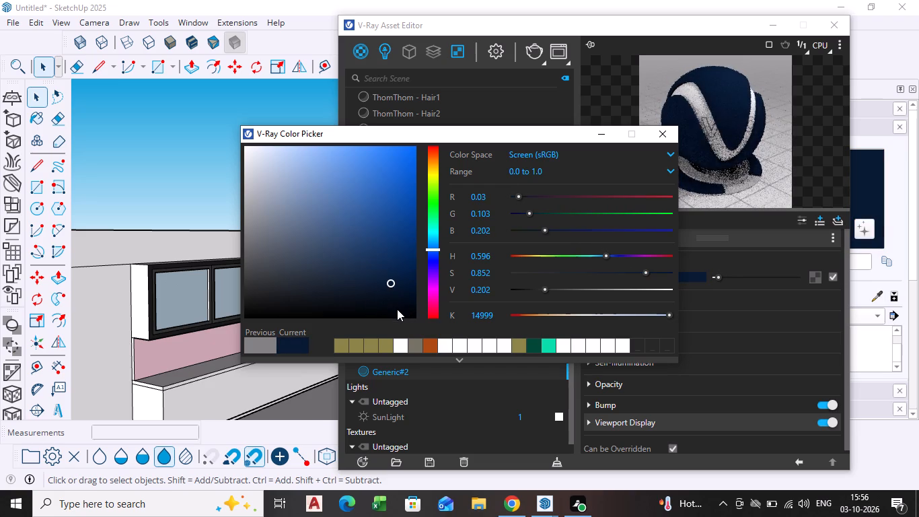
click(347, 267)
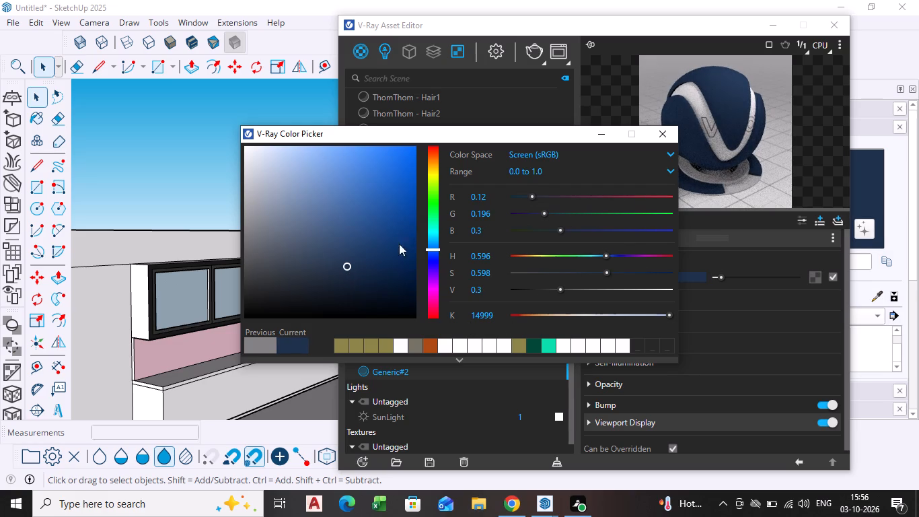
click(669, 138)
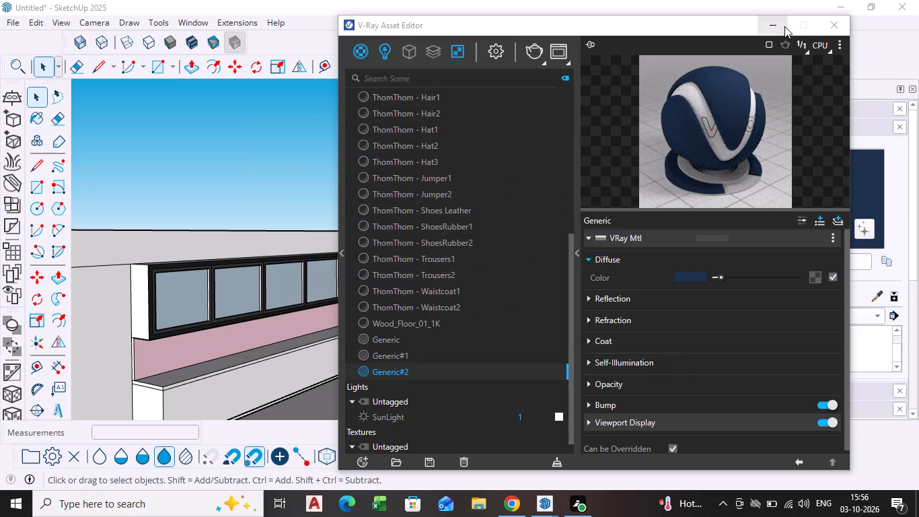
click(779, 24)
Paint both recessed door panels of the tall cabinet with the new navy material.
click(873, 176)
scroll(472, 346, up, 3)
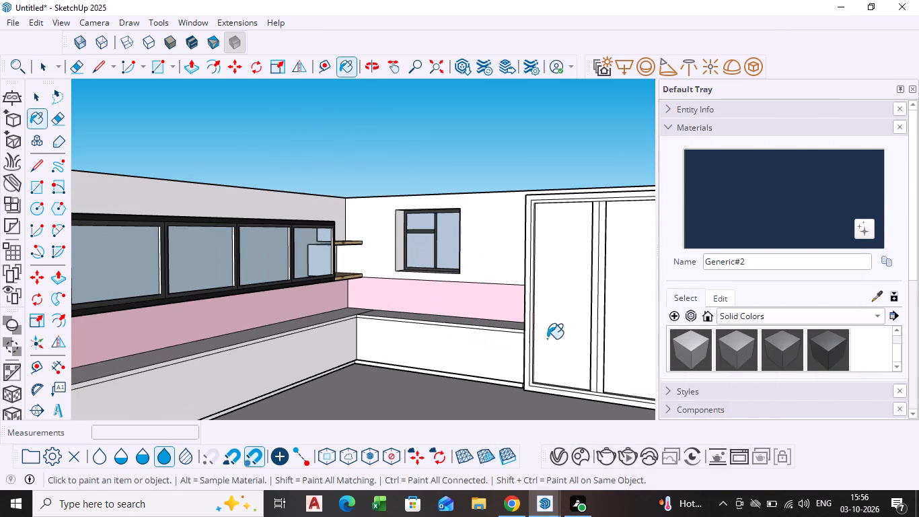
click(550, 336)
click(634, 327)
scroll(612, 332, down, 4)
shift+middle_drag(599, 338, 491, 320)
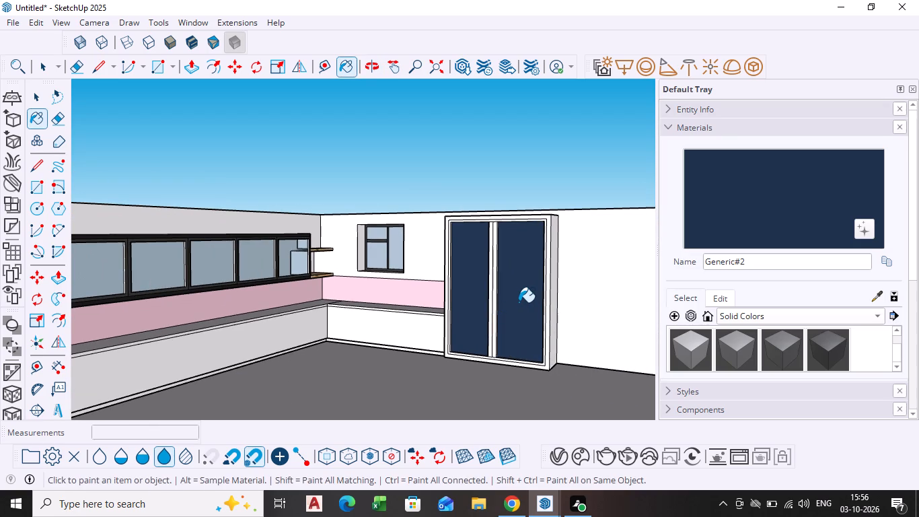
Paint the narrow side face of the divider between the tall cabinet's doors with the navy material.
scroll(517, 302, up, 1)
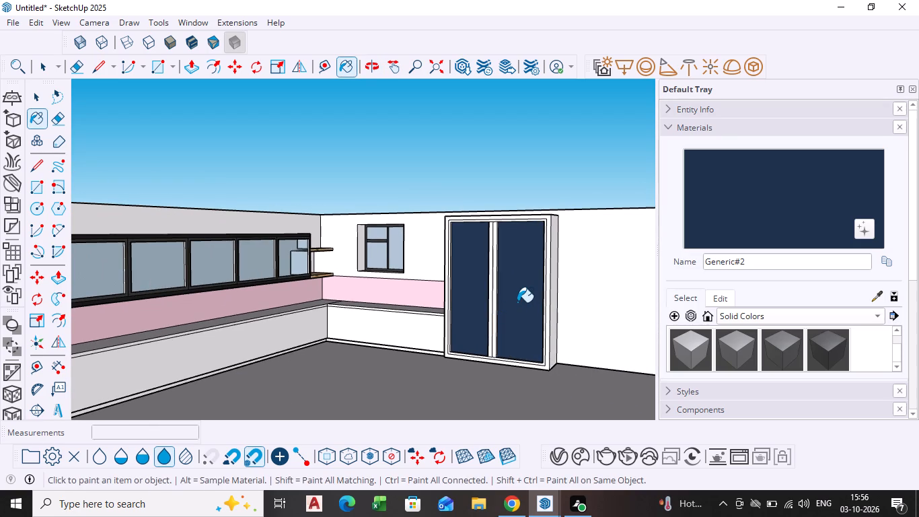
scroll(517, 302, up, 7)
middle_drag(481, 310, 453, 319)
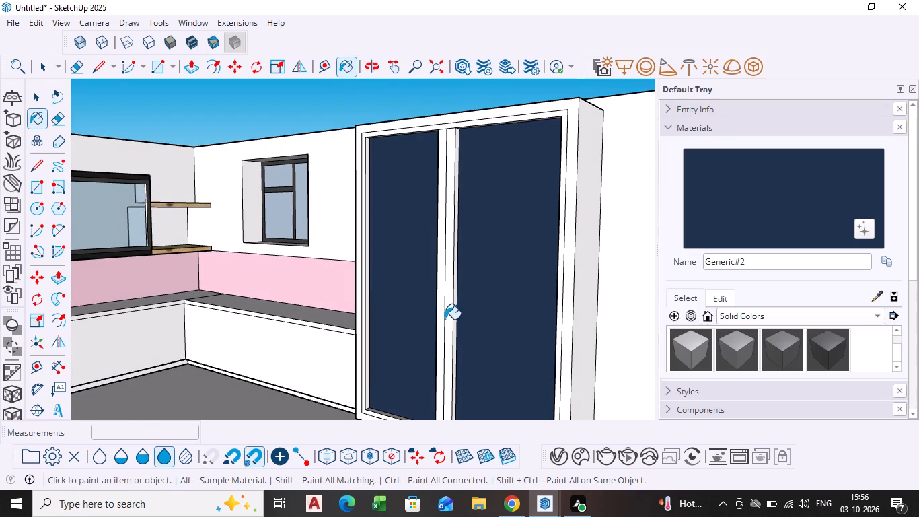
scroll(445, 319, up, 4)
click(453, 318)
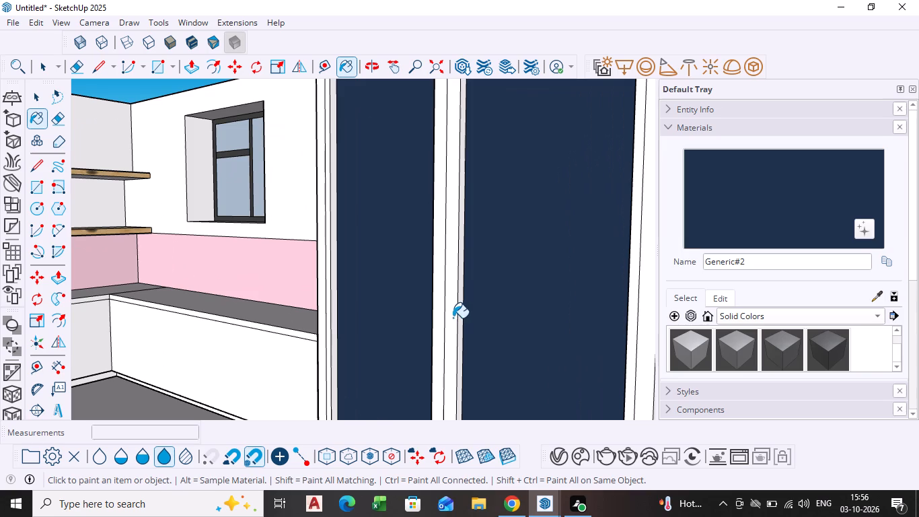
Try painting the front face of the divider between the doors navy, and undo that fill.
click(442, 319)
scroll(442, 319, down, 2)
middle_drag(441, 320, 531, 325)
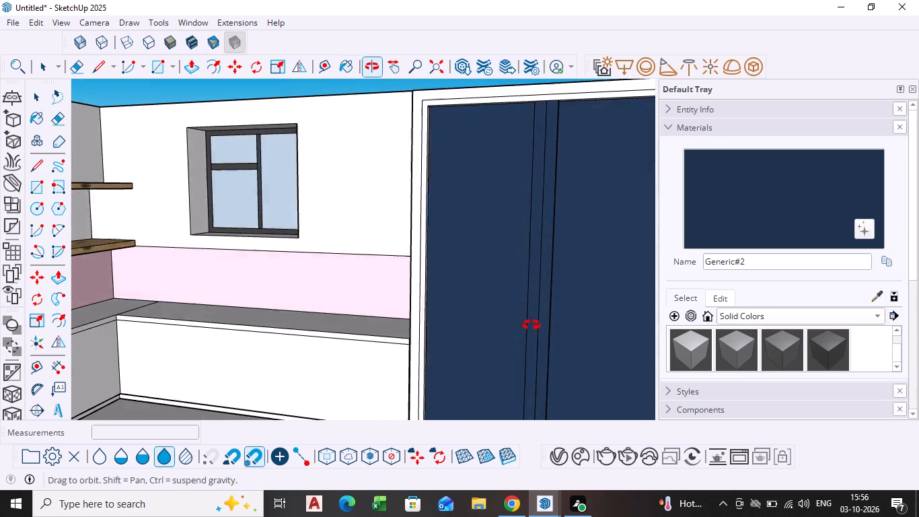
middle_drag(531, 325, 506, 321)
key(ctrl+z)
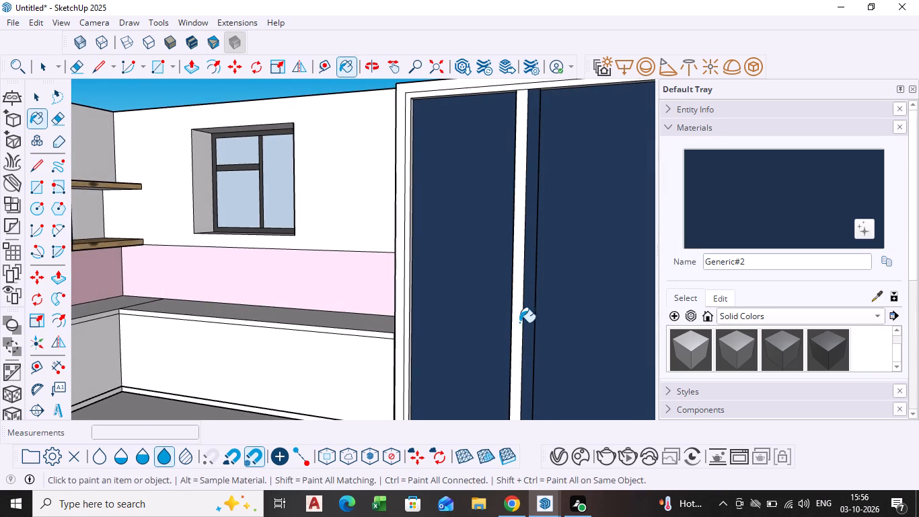
Paint the front face of the divider between the tall cabinet's doors with the navy material.
scroll(524, 322, down, 1)
middle_drag(524, 322, 542, 338)
scroll(533, 335, up, 5)
click(523, 334)
scroll(523, 334, down, 2)
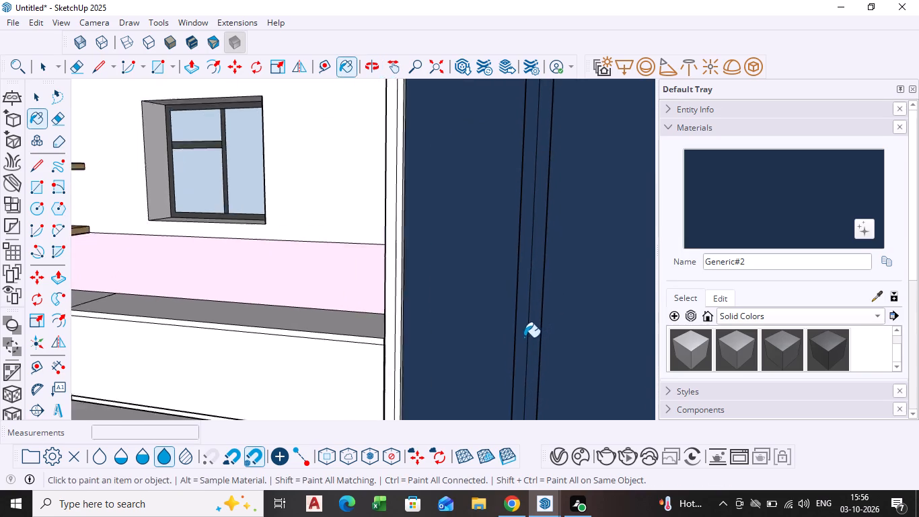
scroll(524, 337, down, 4)
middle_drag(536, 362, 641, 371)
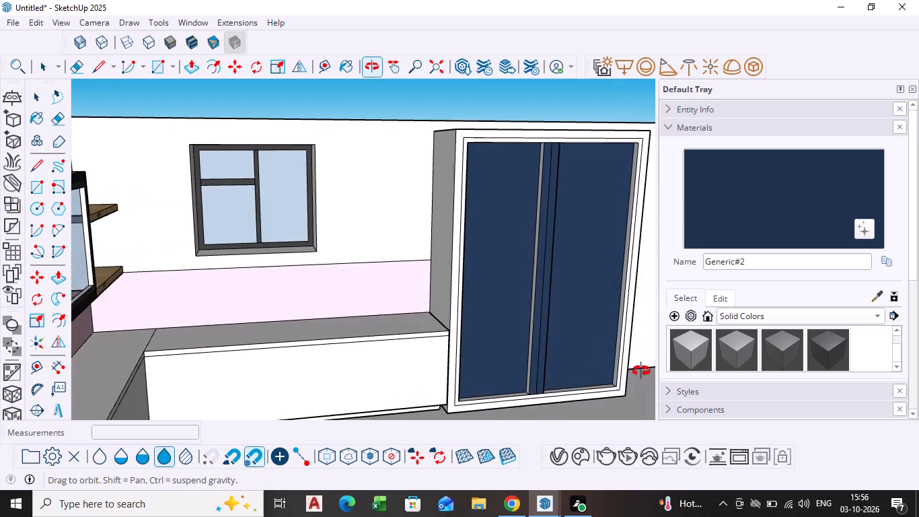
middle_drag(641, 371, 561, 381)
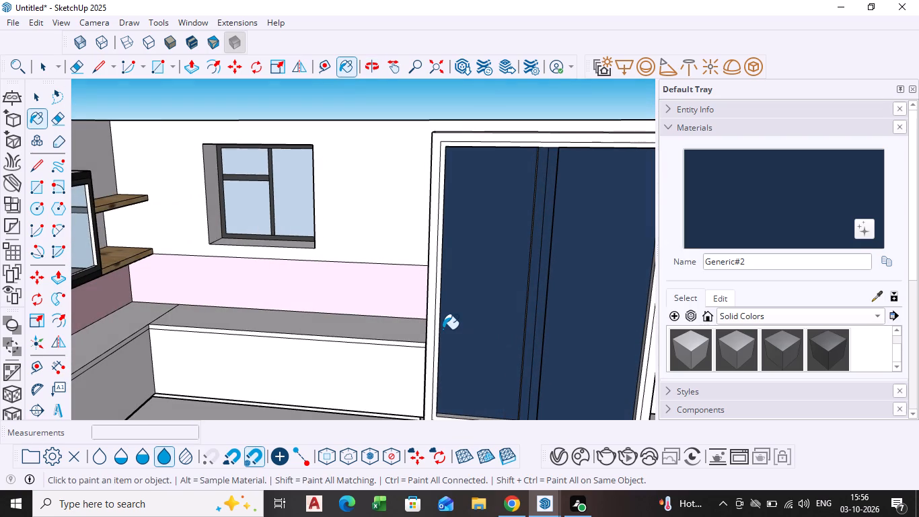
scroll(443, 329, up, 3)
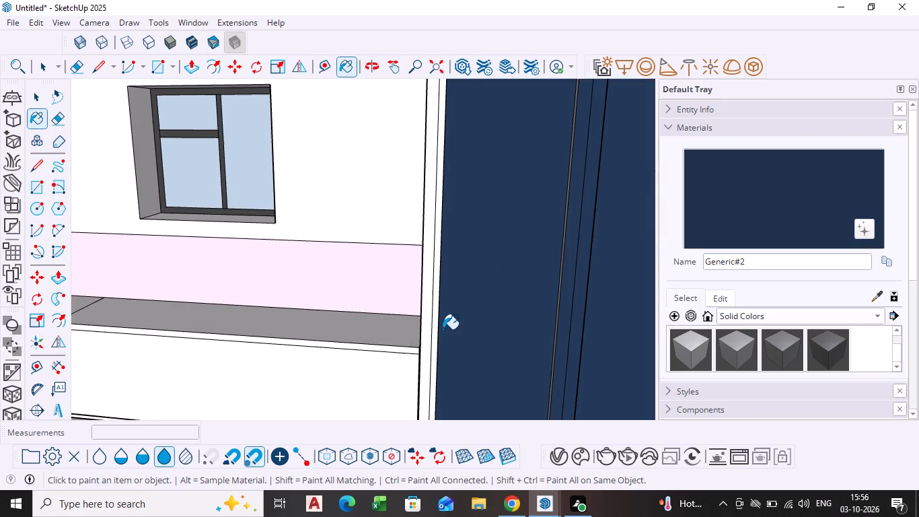
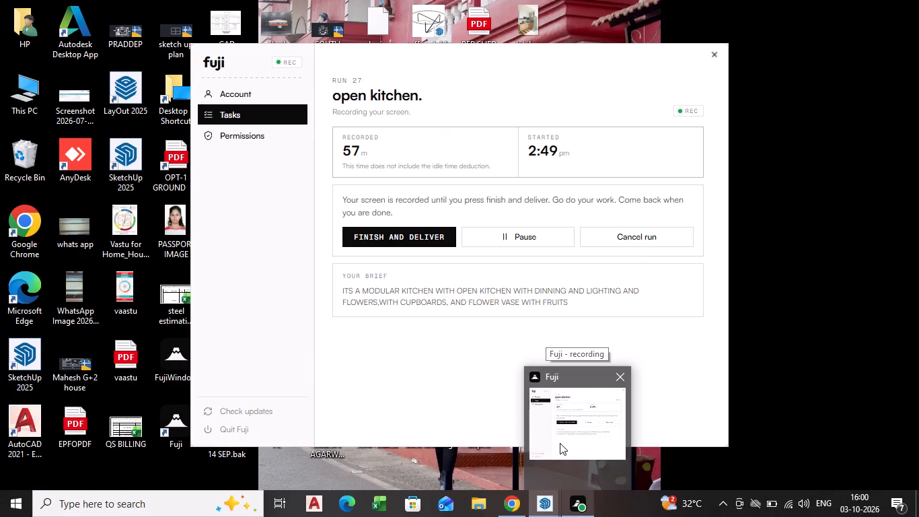
Paint the narrow front frame strips on the window side of the tall cabinet with the navy material.
scroll(488, 306, up, 4)
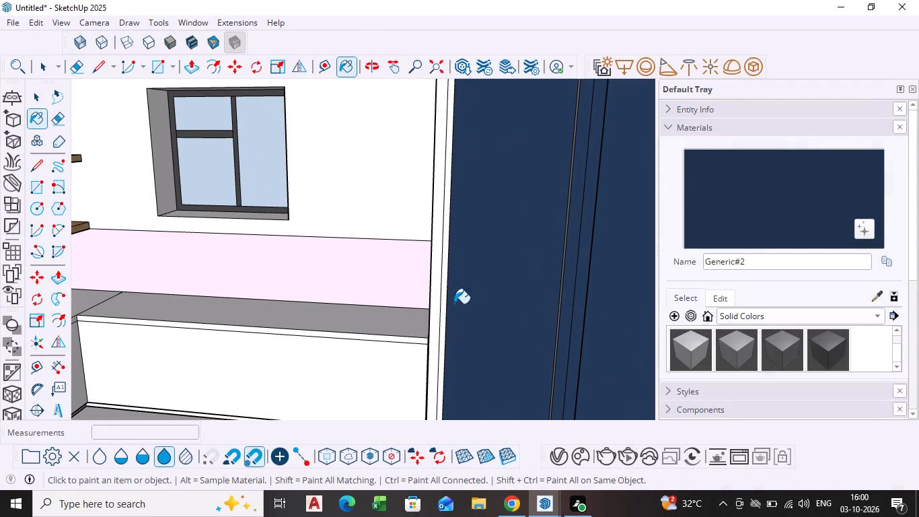
click(434, 304)
middle_drag(447, 306, 346, 310)
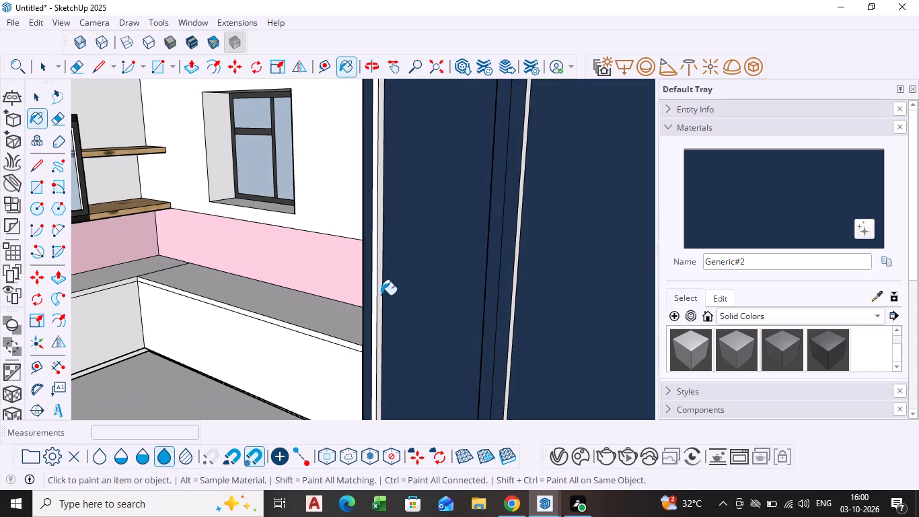
scroll(373, 292, up, 9)
click(375, 293)
Paint the tall cabinet's top face and its exposed outer side face with the navy material.
scroll(381, 298, down, 2)
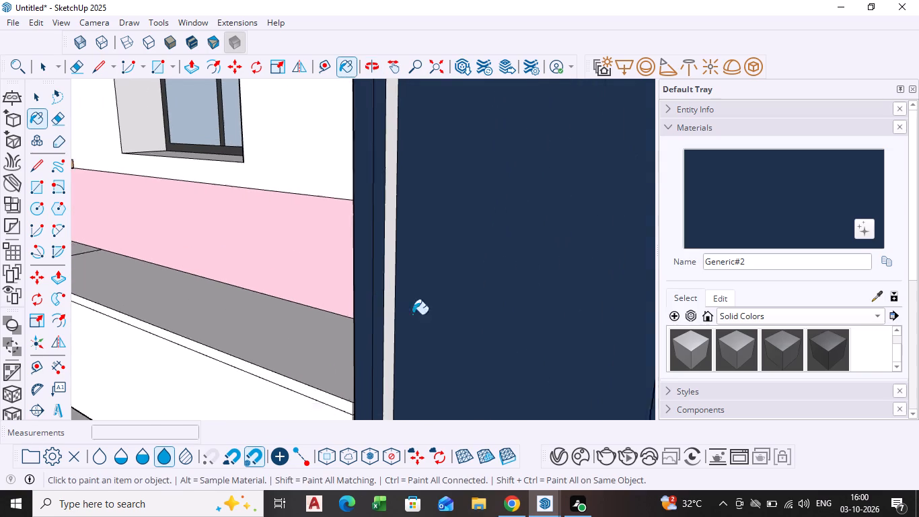
scroll(412, 314, down, 15)
shift+middle_drag(499, 344, 377, 317)
middle_drag(394, 322, 396, 323)
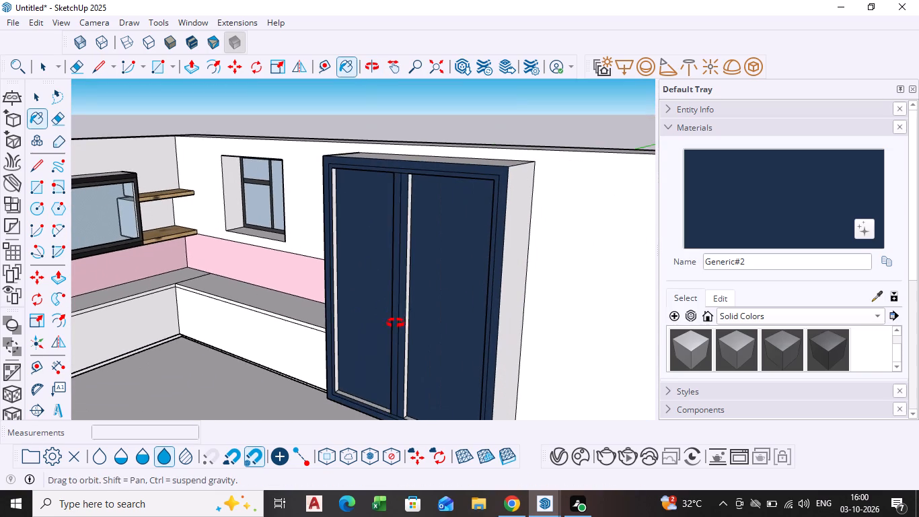
middle_drag(396, 323, 573, 318)
middle_drag(551, 336, 482, 379)
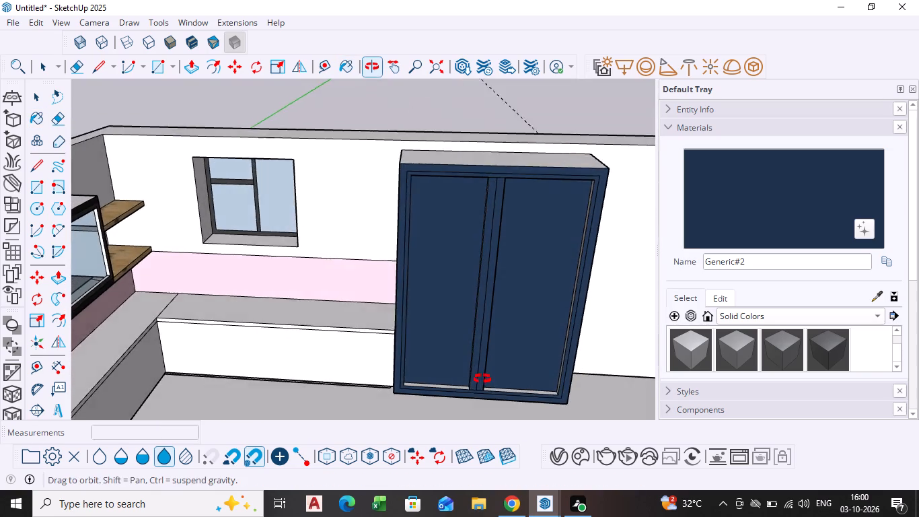
middle_drag(482, 379, 466, 405)
click(554, 182)
scroll(569, 340, down, 1)
middle_drag(569, 341, 527, 322)
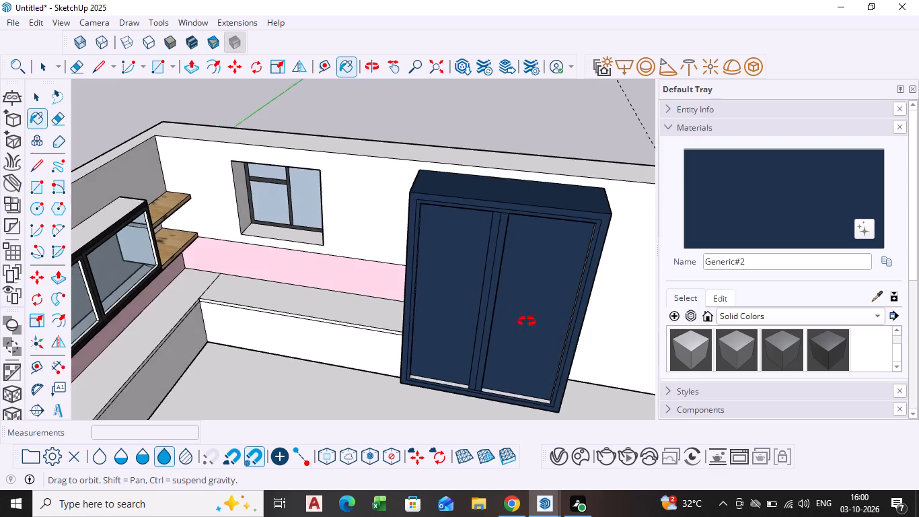
middle_drag(527, 322, 309, 292)
click(426, 319)
Examine the painted tall cabinet from several angles alongside the counters and wall units.
scroll(365, 329, down, 2)
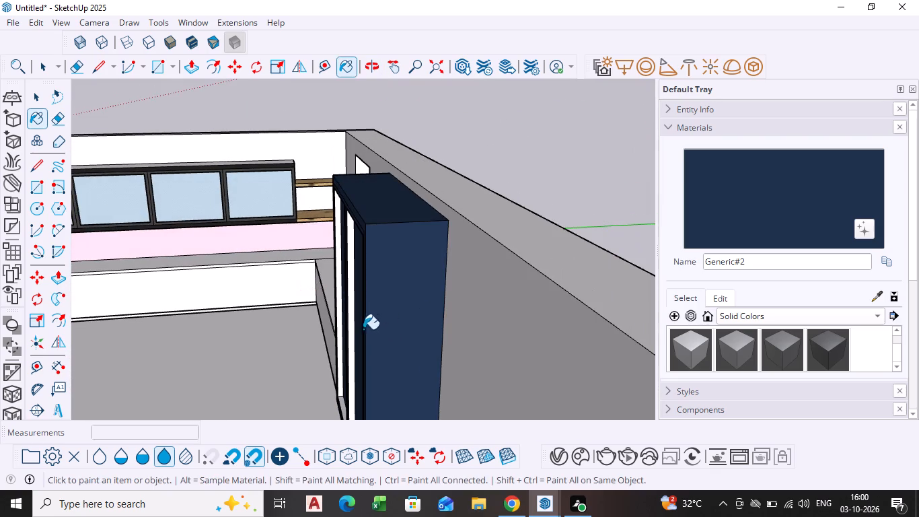
scroll(363, 329, down, 1)
middle_drag(363, 331, 527, 304)
scroll(512, 306, down, 4)
shift+middle_drag(476, 369, 507, 366)
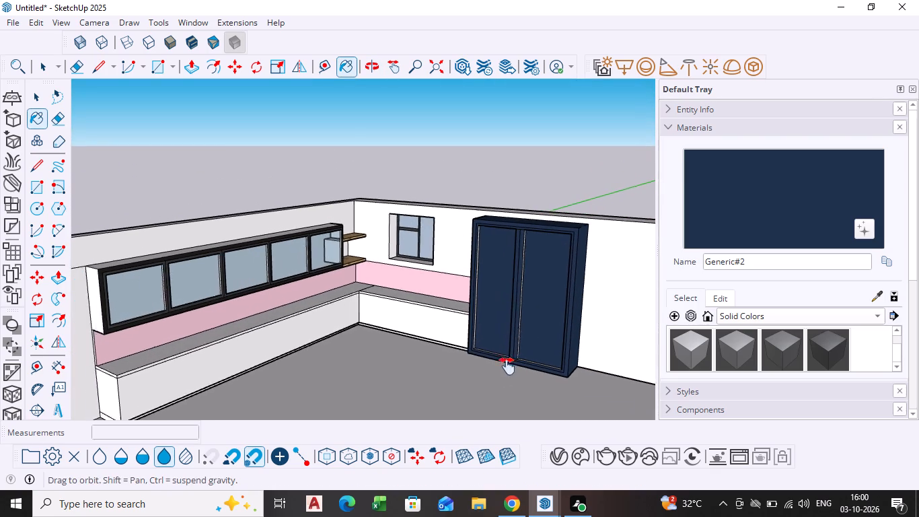
shift+middle_drag(507, 366, 533, 366)
middle_drag(529, 364, 427, 382)
middle_drag(427, 382, 456, 365)
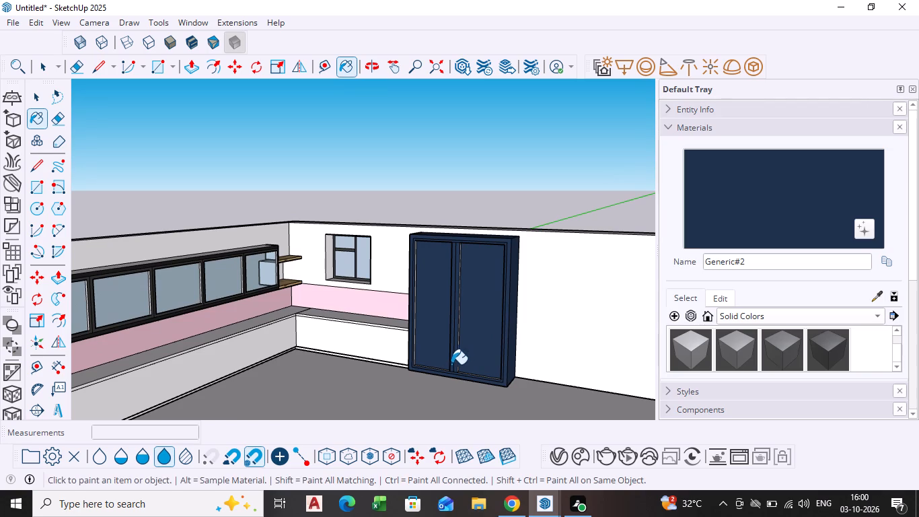
key(space)
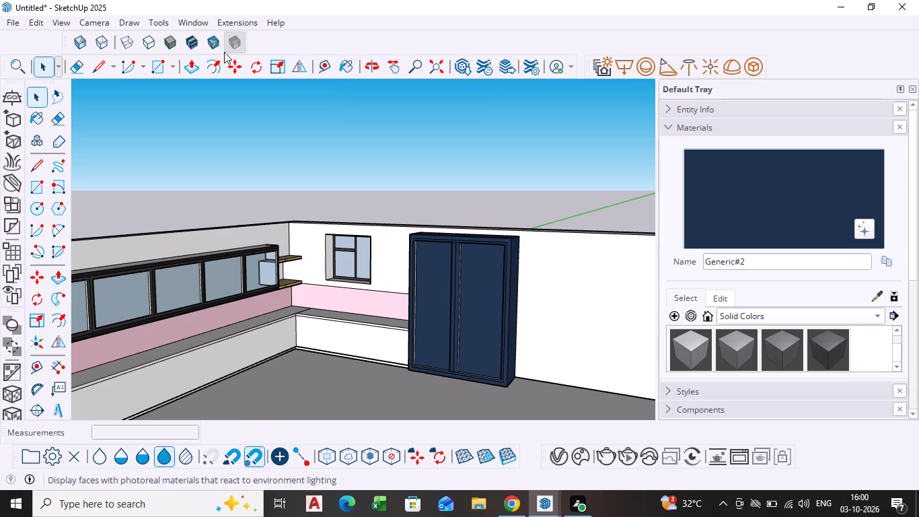
Search the 3D Warehouse models for HANDLE.
click(198, 26)
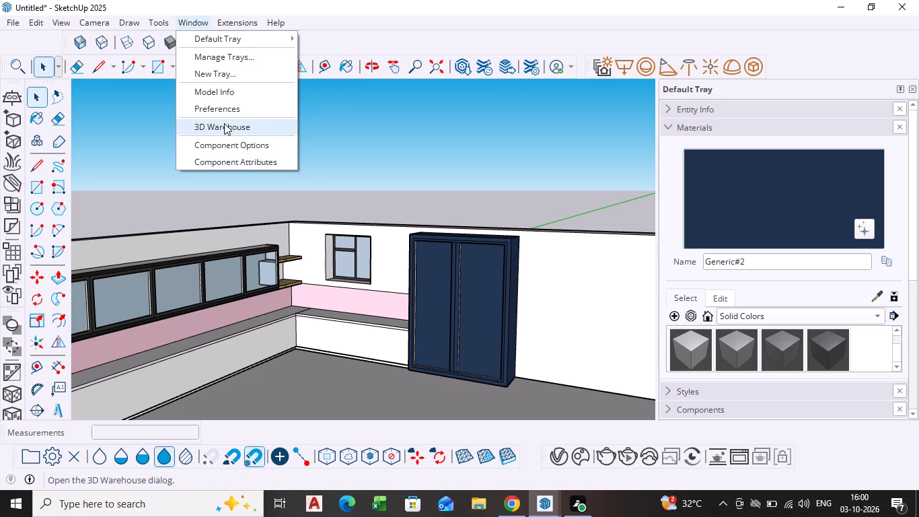
click(224, 123)
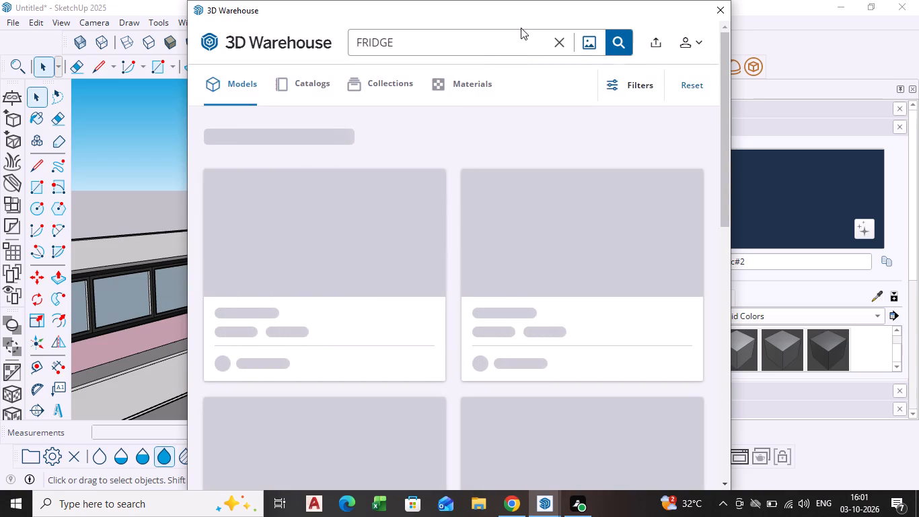
click(561, 42)
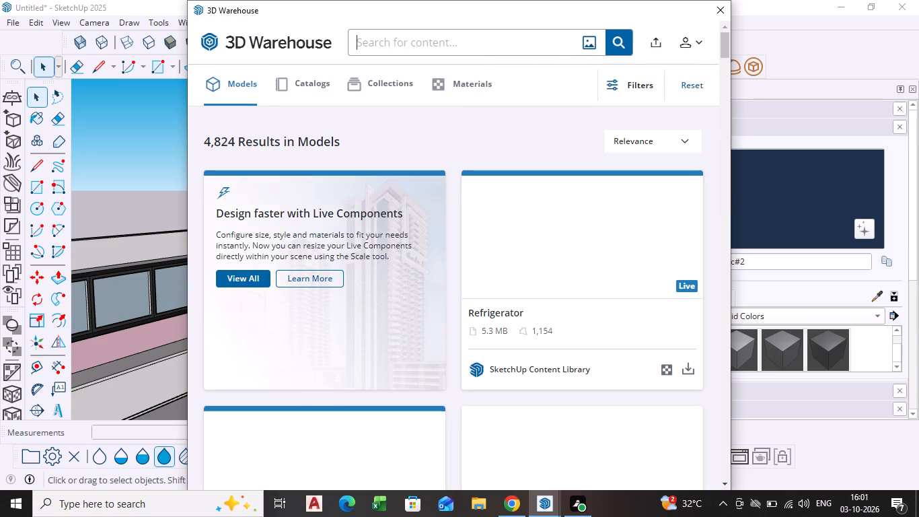
text(HANDLE)
key(Return)
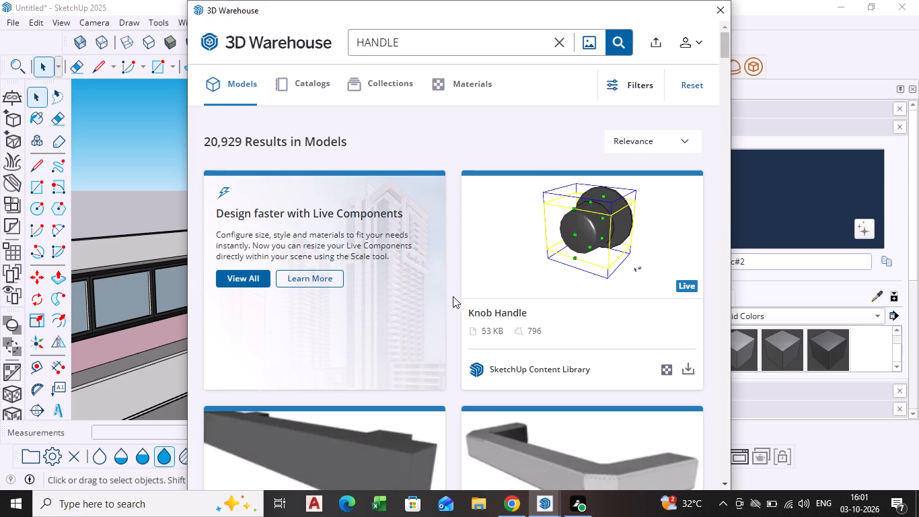
Browse the handle models for a style that suits the tall cabinet doors.
scroll(408, 288, down, 5)
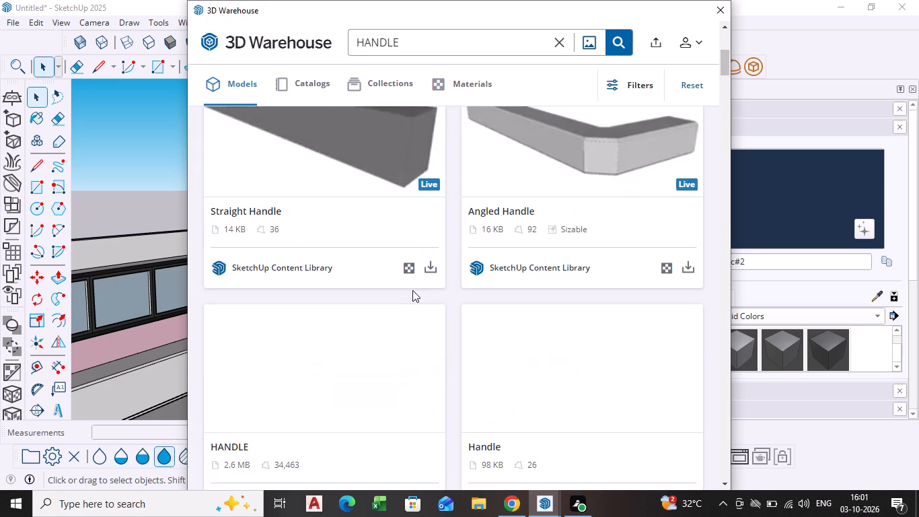
scroll(412, 290, down, 2)
scroll(473, 302, down, 3)
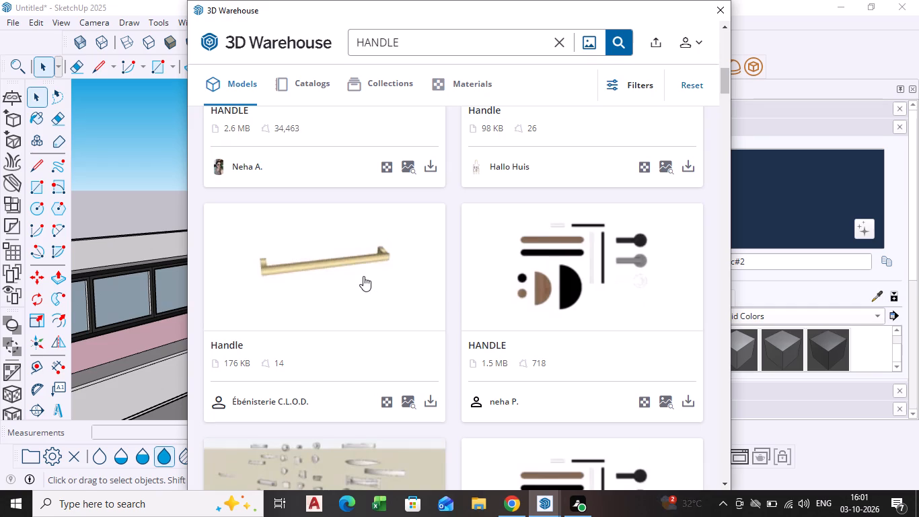
scroll(361, 276, down, 13)
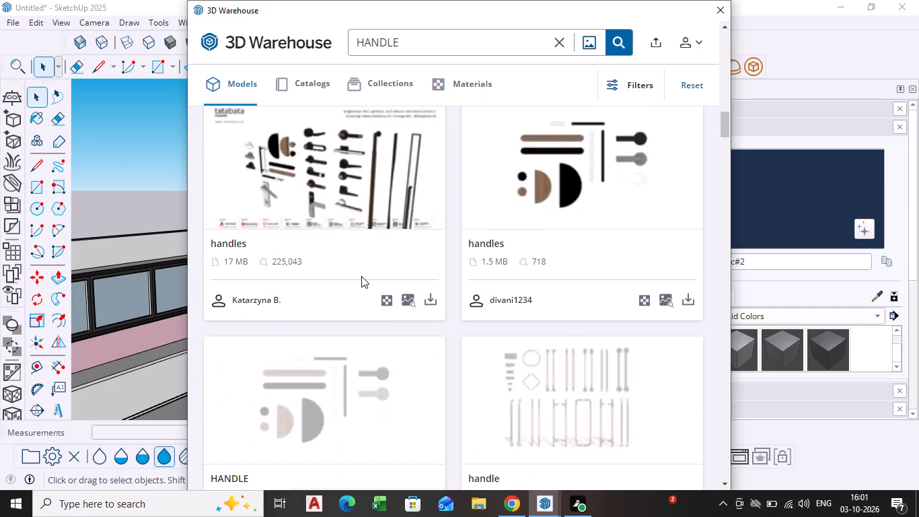
scroll(361, 276, down, 9)
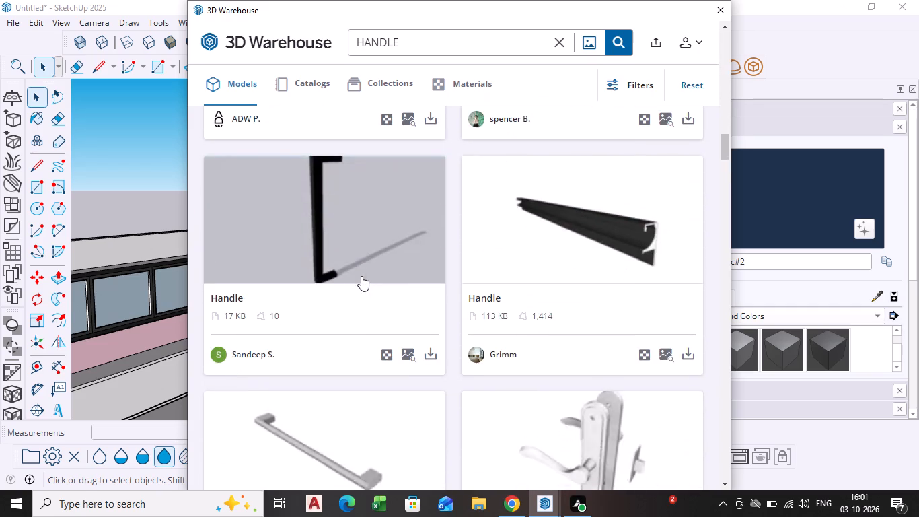
scroll(361, 276, down, 5)
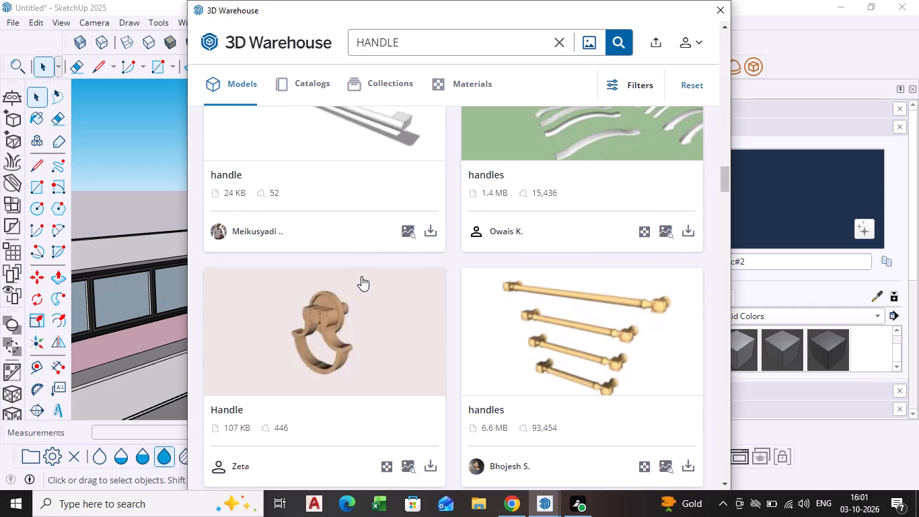
scroll(573, 307, down, 3)
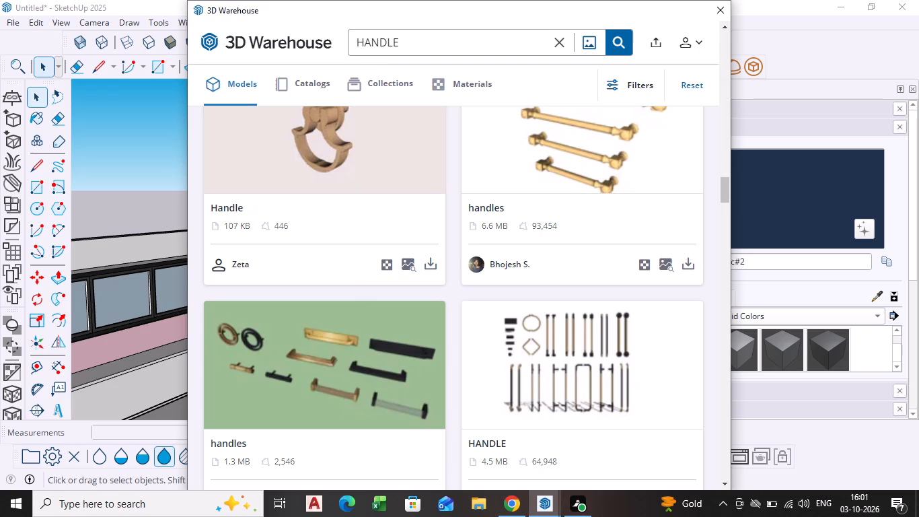
Refine the 3D Warehouse model search to GOLD HANDLE.
click(357, 41)
key(space)
text(GOLD)
key(space)
key(Return)
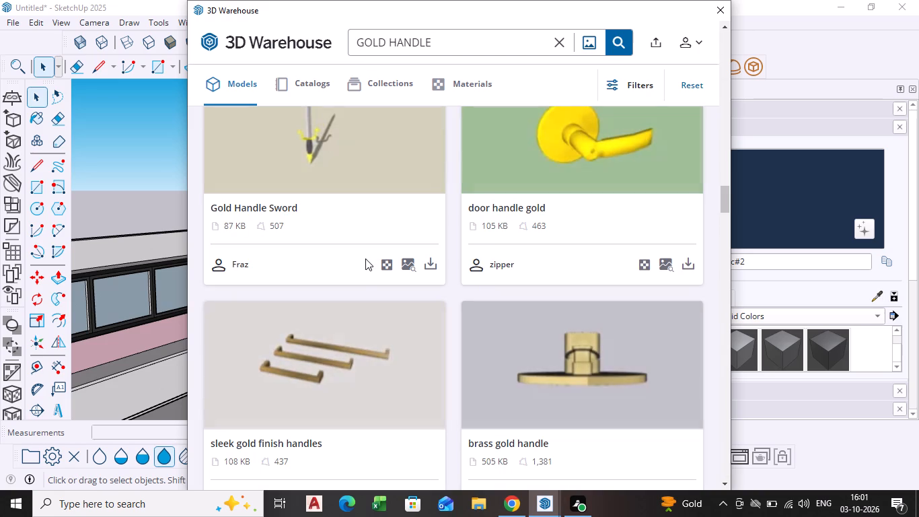
Look through the gold handle models and compare the bar-style pulls for the tall cabinet.
scroll(383, 289, up, 8)
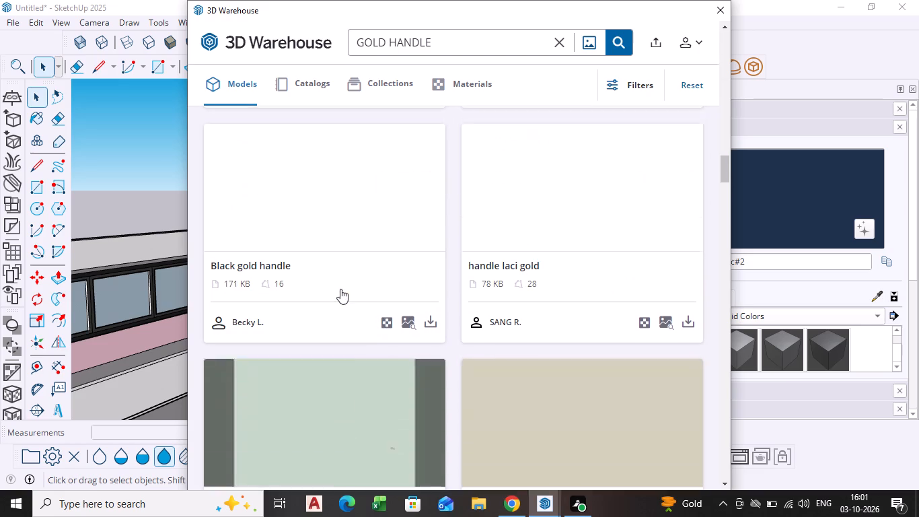
scroll(340, 289, up, 5)
scroll(340, 289, down, 5)
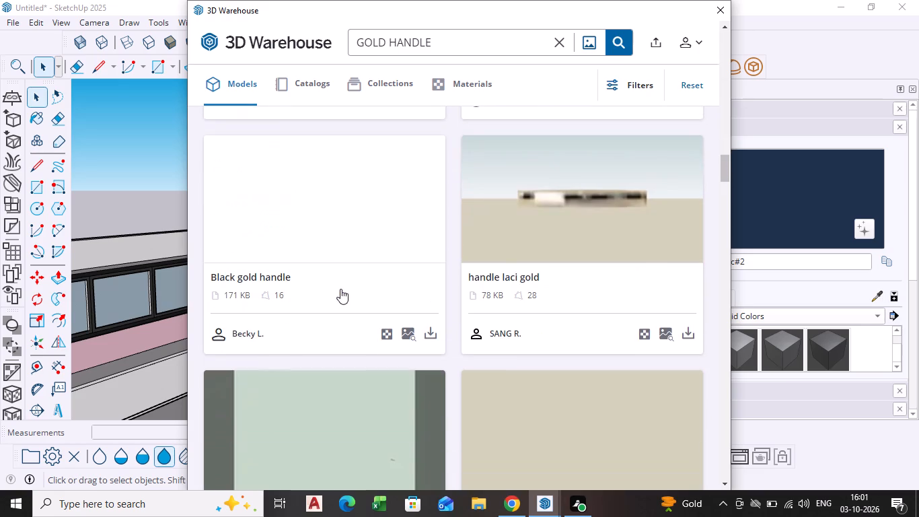
scroll(340, 289, up, 19)
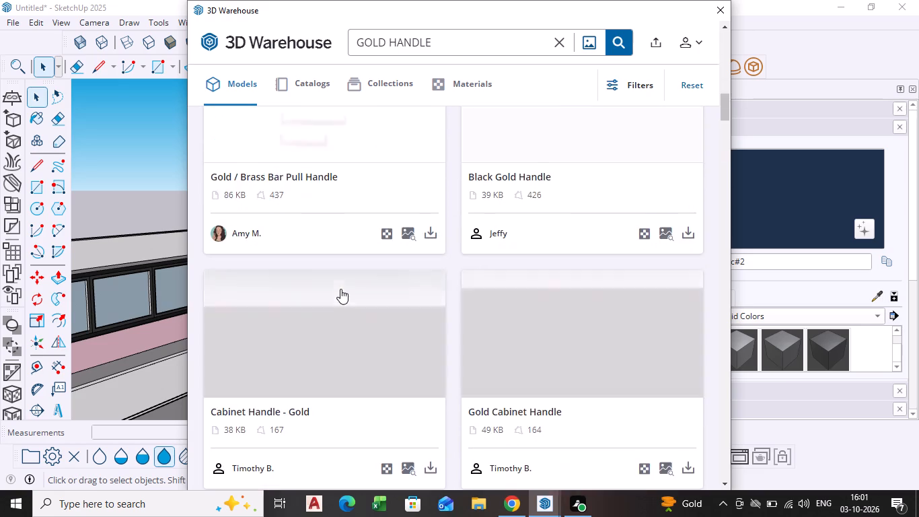
scroll(340, 289, up, 19)
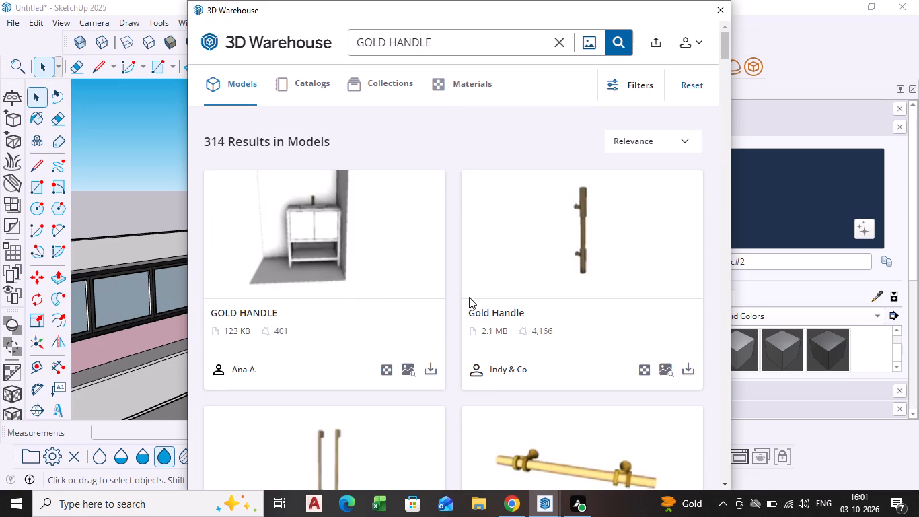
scroll(472, 297, down, 8)
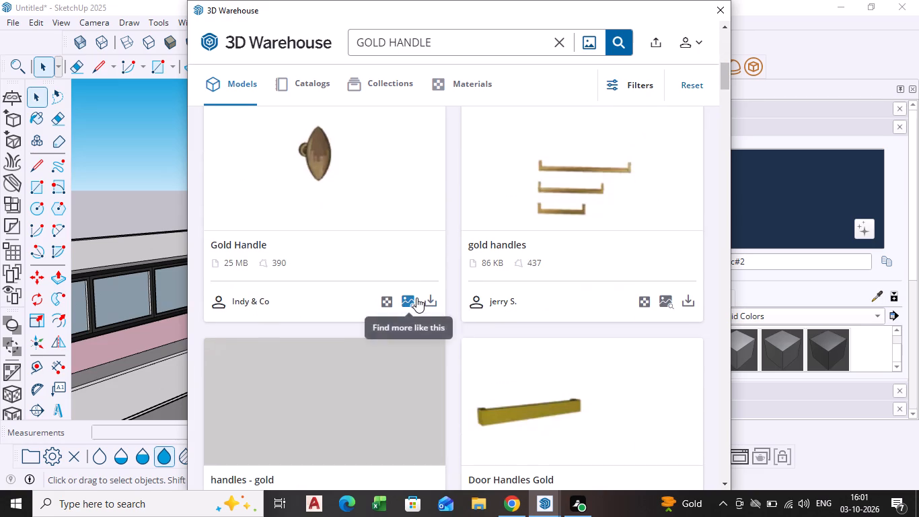
scroll(521, 298, up, 5)
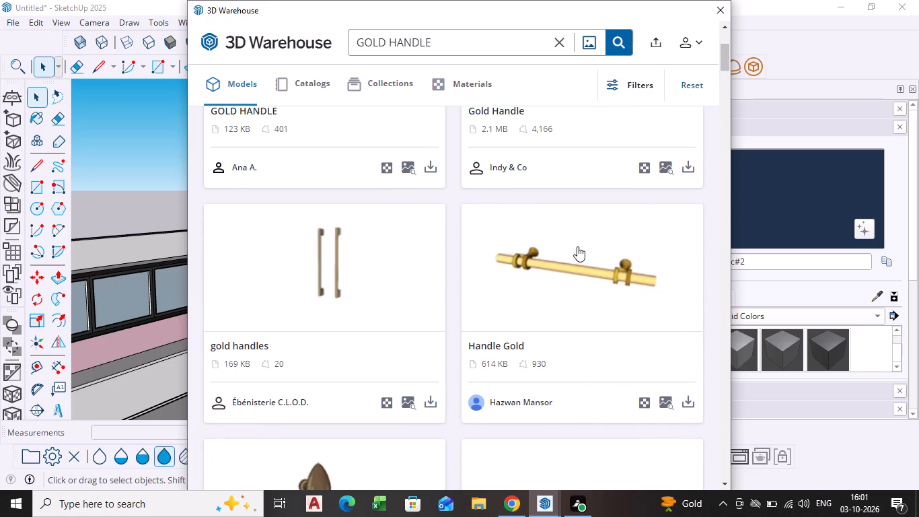
scroll(355, 300, up, 2)
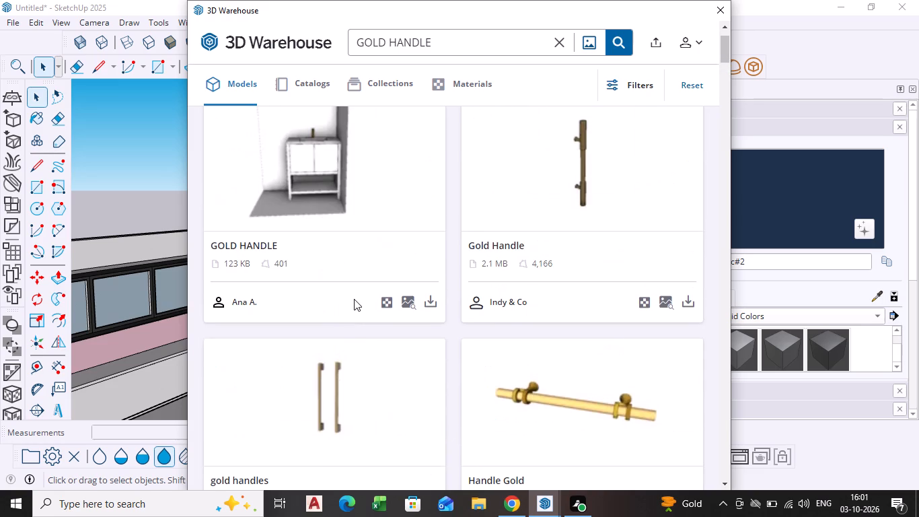
scroll(354, 299, down, 3)
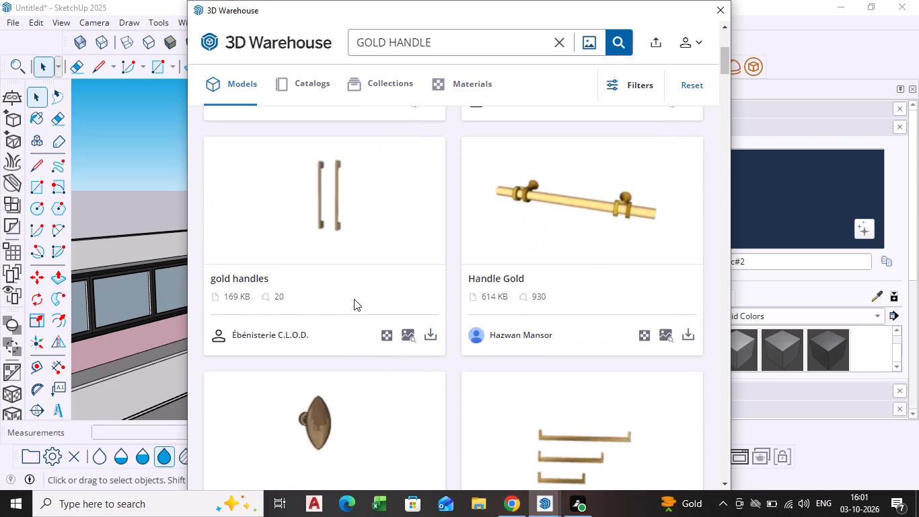
Load the 169 KB "gold handles" pair into the model and place it on the divider between the tall cabinet's doors.
click(433, 339)
click(406, 267)
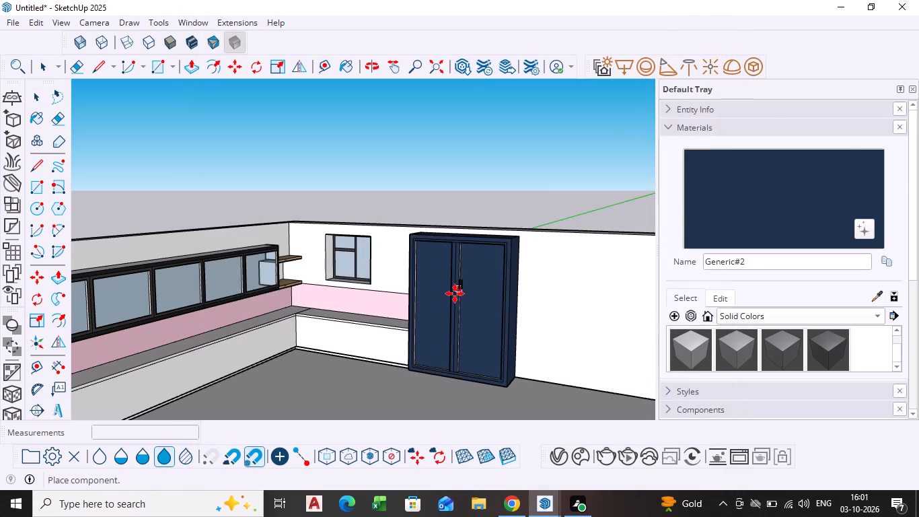
scroll(455, 295, up, 14)
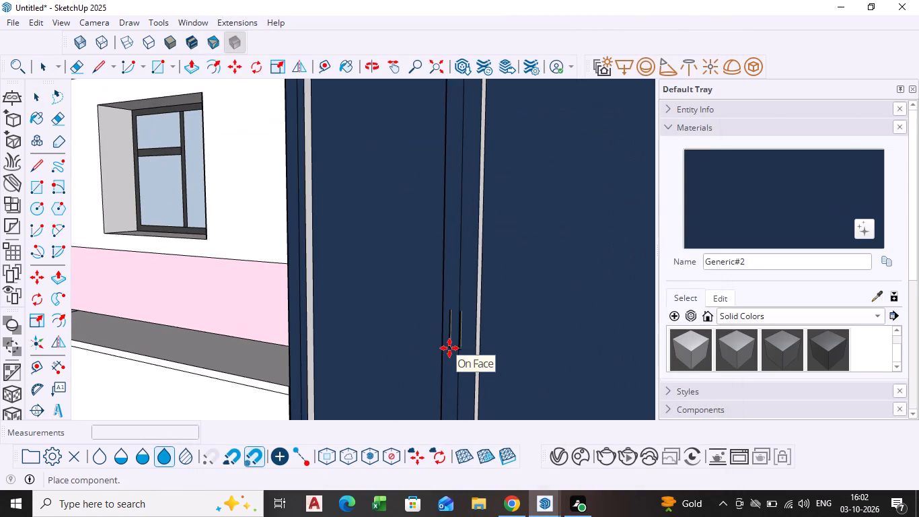
scroll(453, 343, up, 6)
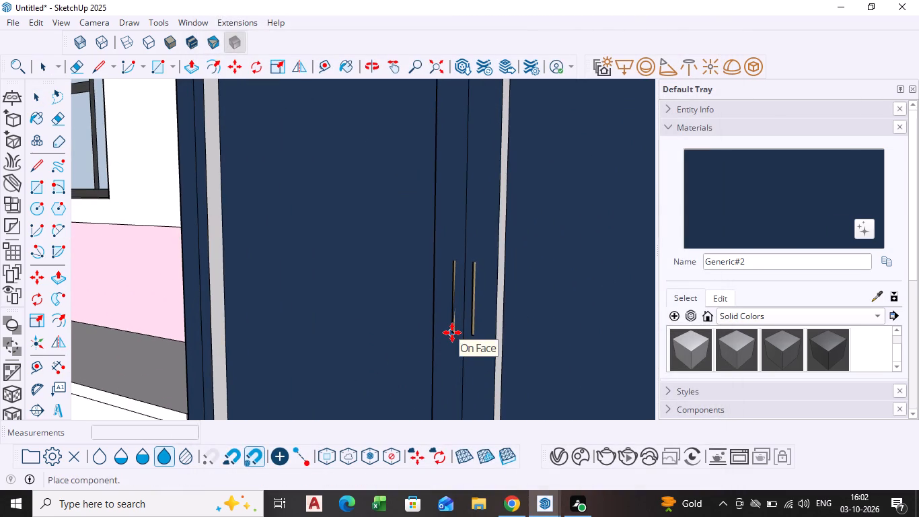
click(451, 331)
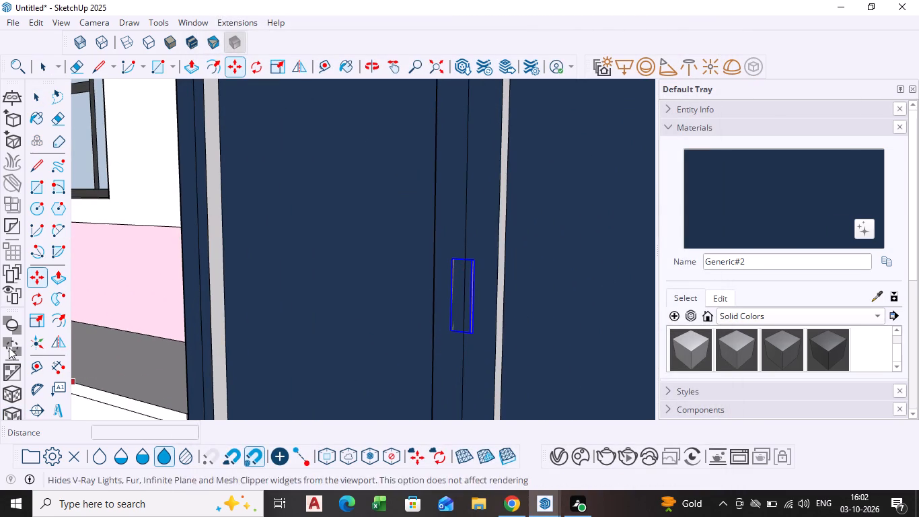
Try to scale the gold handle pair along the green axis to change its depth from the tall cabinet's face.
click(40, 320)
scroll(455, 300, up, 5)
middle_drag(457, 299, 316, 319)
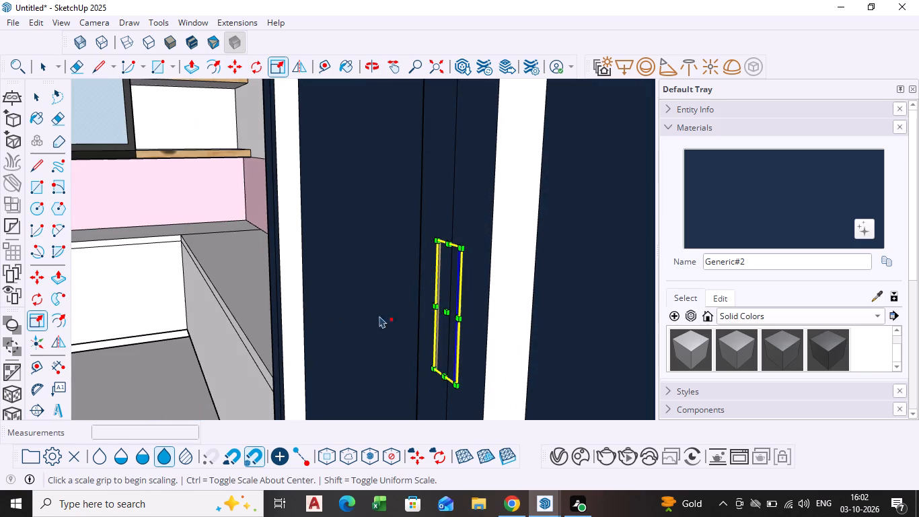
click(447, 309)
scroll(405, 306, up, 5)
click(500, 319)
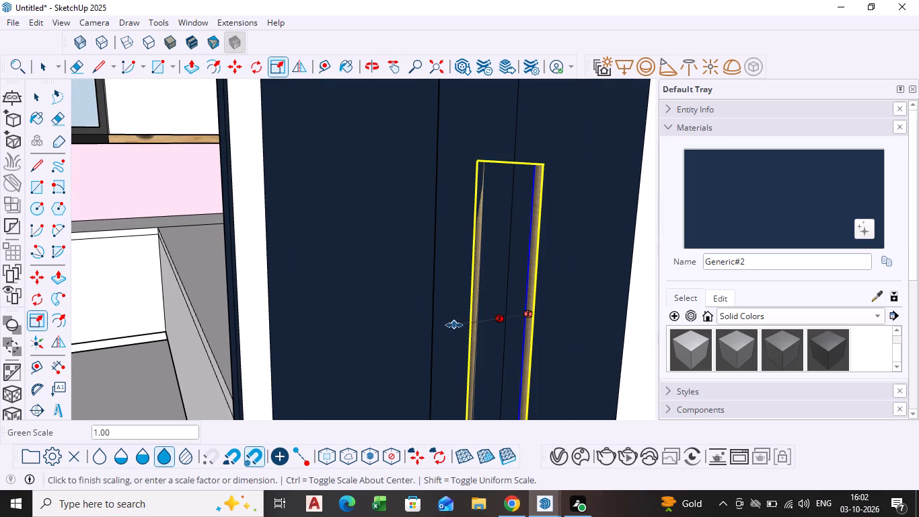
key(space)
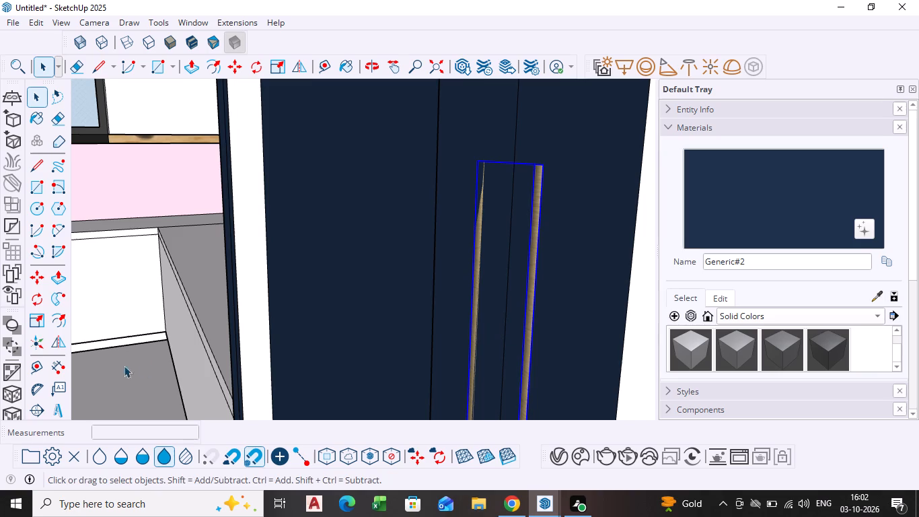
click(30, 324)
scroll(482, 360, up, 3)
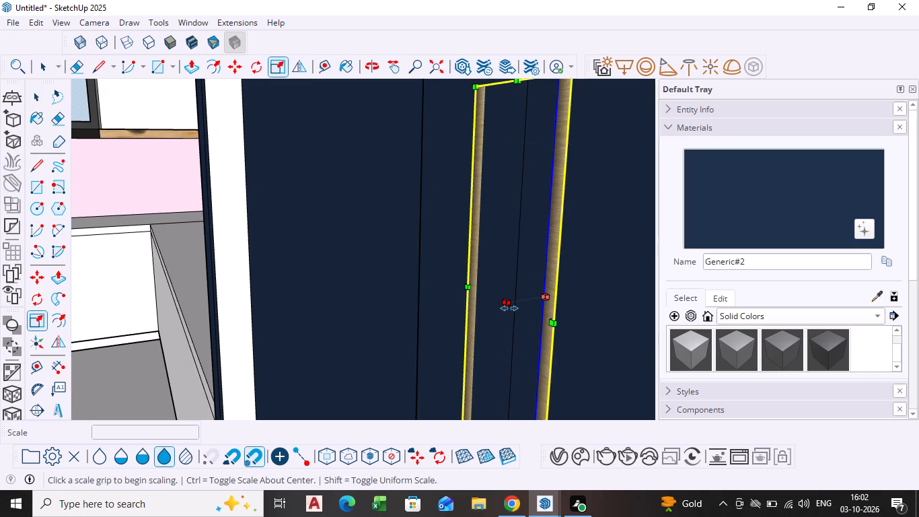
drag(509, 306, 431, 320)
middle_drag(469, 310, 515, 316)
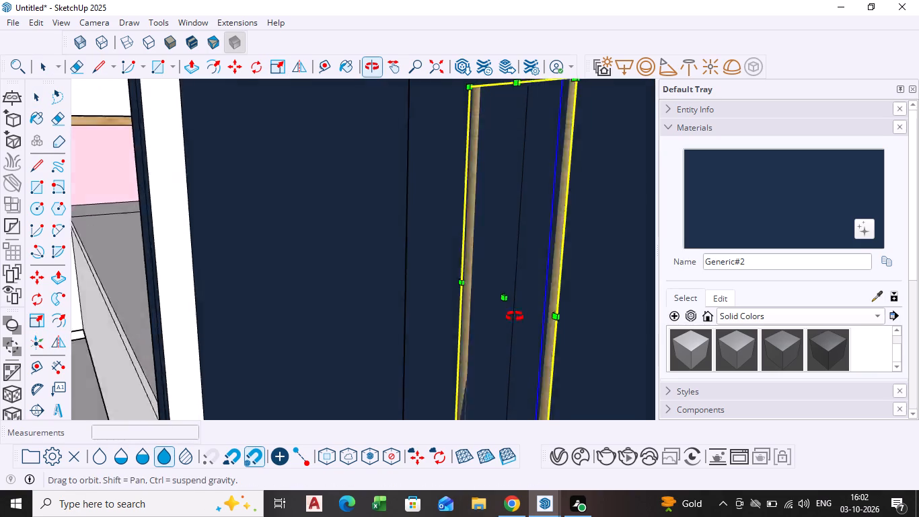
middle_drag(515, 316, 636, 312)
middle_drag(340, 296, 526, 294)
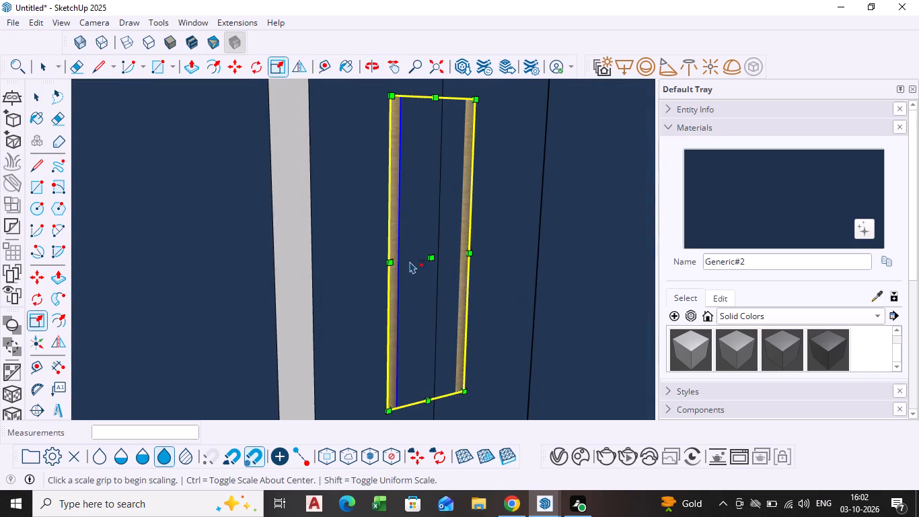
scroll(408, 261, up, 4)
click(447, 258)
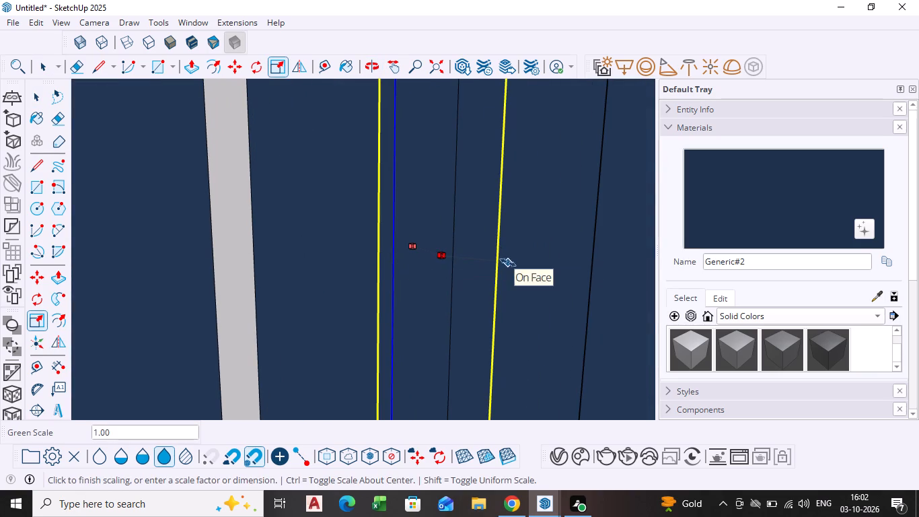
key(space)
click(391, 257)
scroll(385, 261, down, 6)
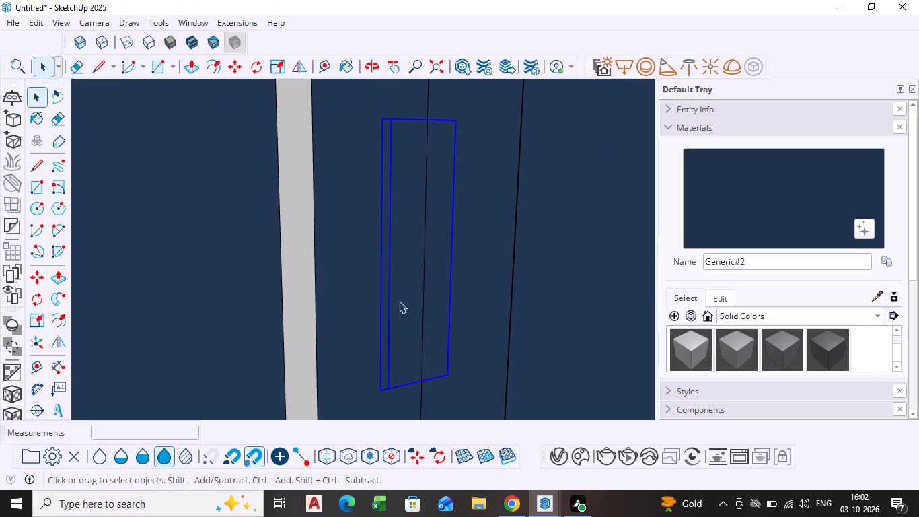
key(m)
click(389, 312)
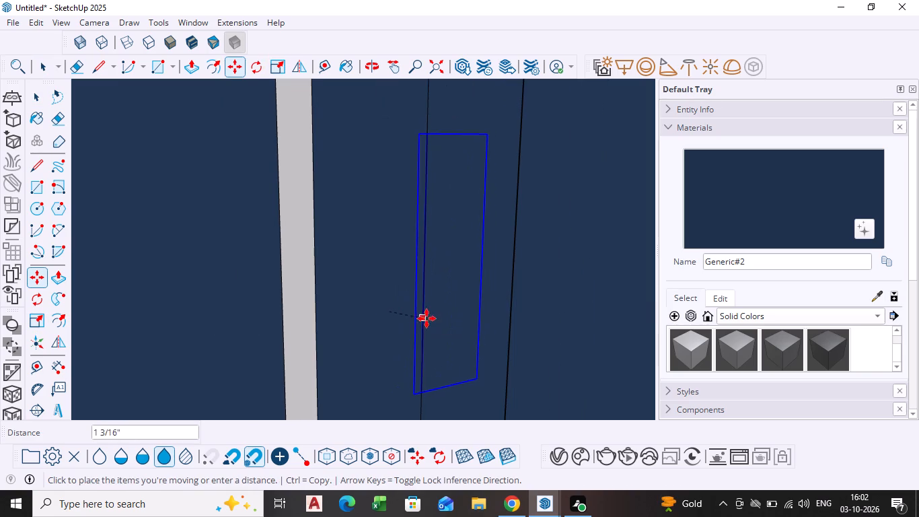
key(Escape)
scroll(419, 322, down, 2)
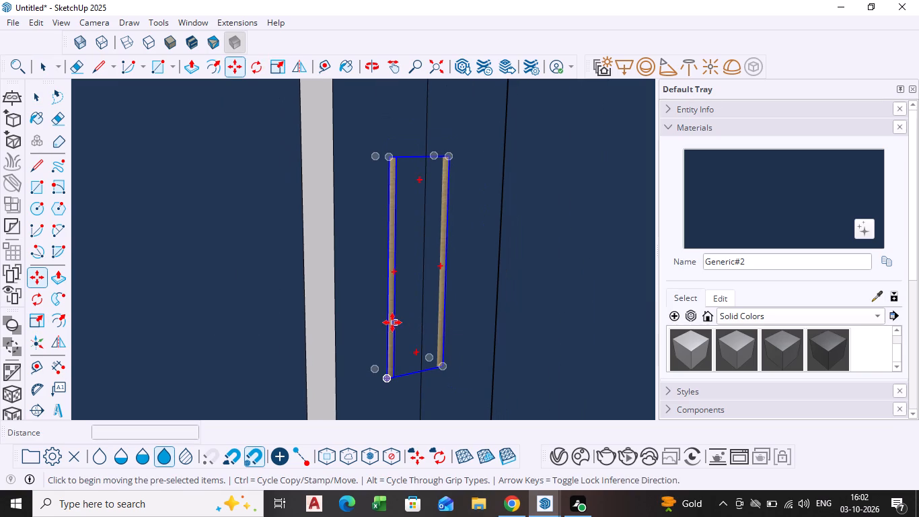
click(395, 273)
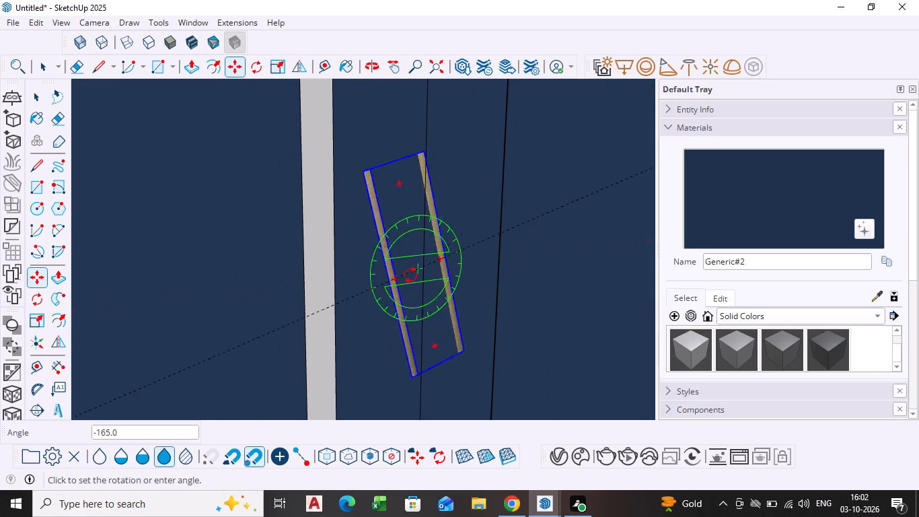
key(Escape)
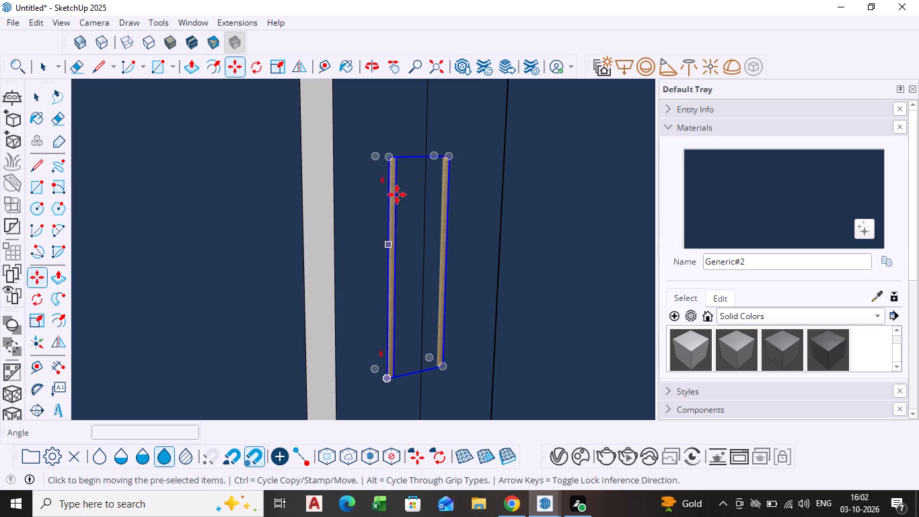
Move the gold handle pair about 3 5/16" so it projects in front of the tall cabinet's doors.
key(space)
click(391, 260)
key(m)
click(391, 260)
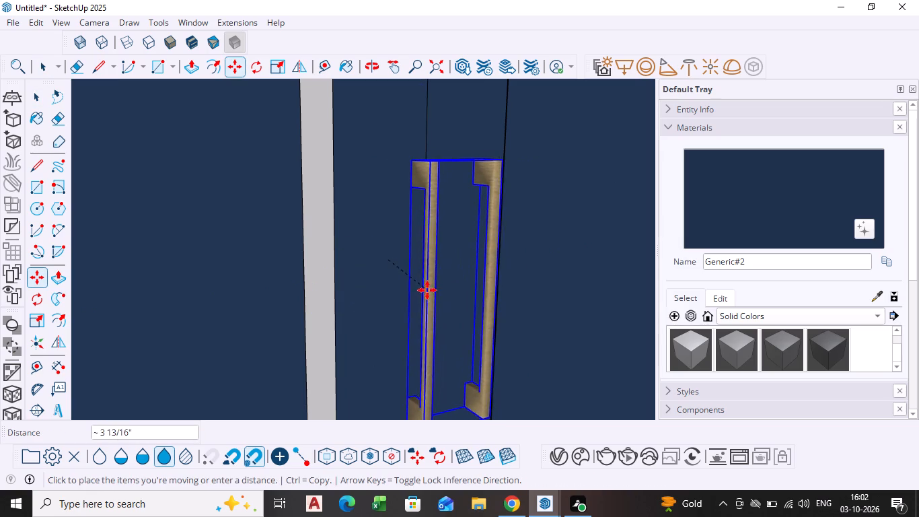
scroll(413, 289, down, 1)
middle_drag(413, 289, 481, 302)
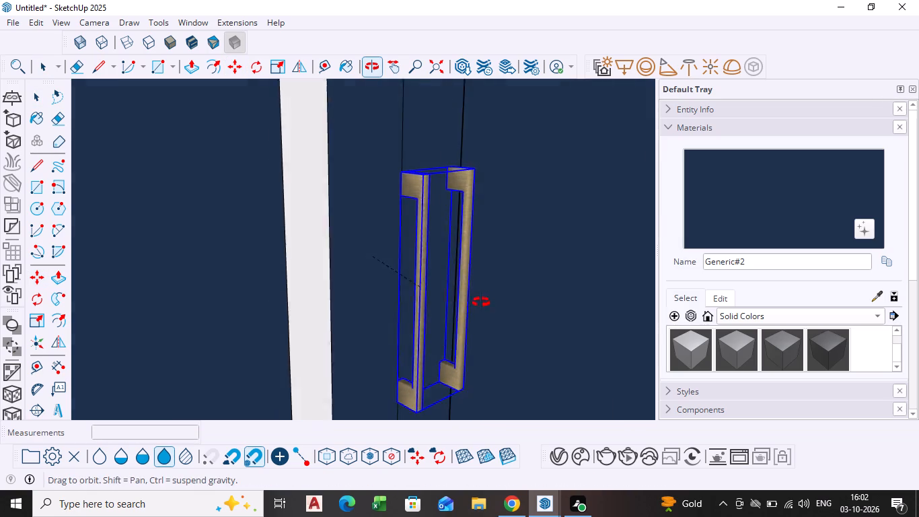
middle_drag(481, 302, 489, 300)
middle_drag(372, 273, 439, 276)
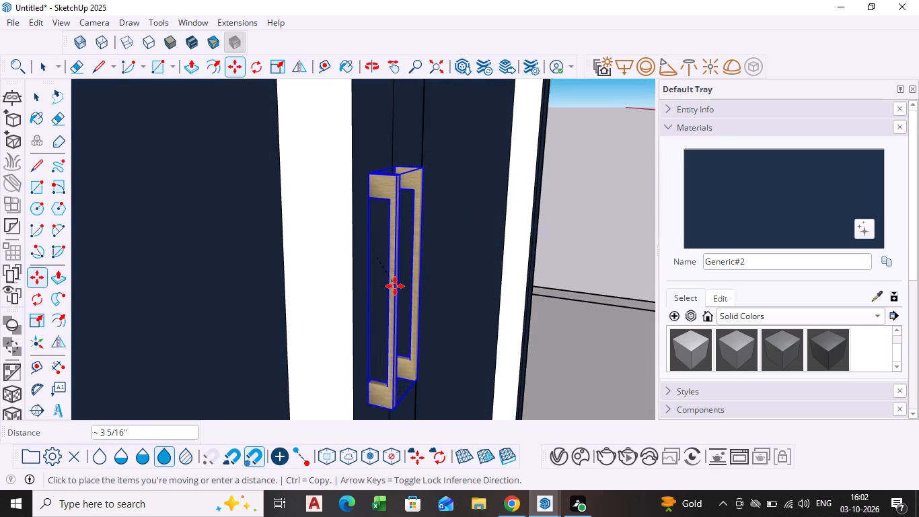
click(395, 286)
key(space)
scroll(489, 290, down, 3)
middle_drag(489, 290, 322, 322)
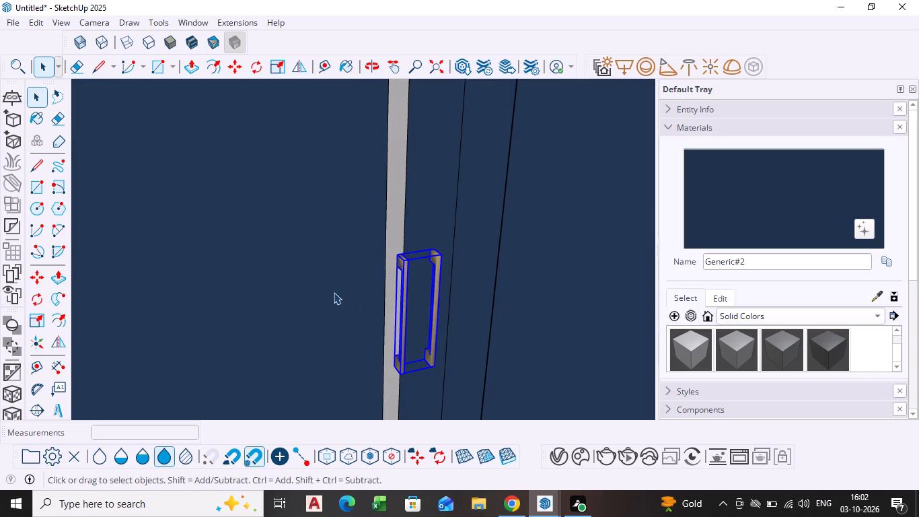
click(334, 292)
Shift the gold handle pair sideways and slightly down across the divider, so it sits at the edge beside the neighbouring door.
scroll(359, 296, down, 5)
middle_drag(430, 311, 344, 315)
scroll(430, 311, down, 1)
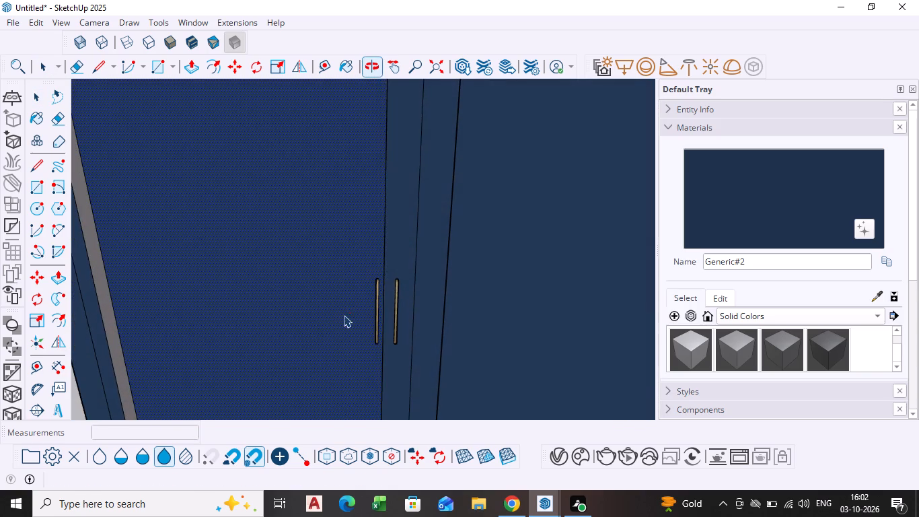
middle_drag(363, 318, 497, 322)
middle_drag(475, 322, 575, 343)
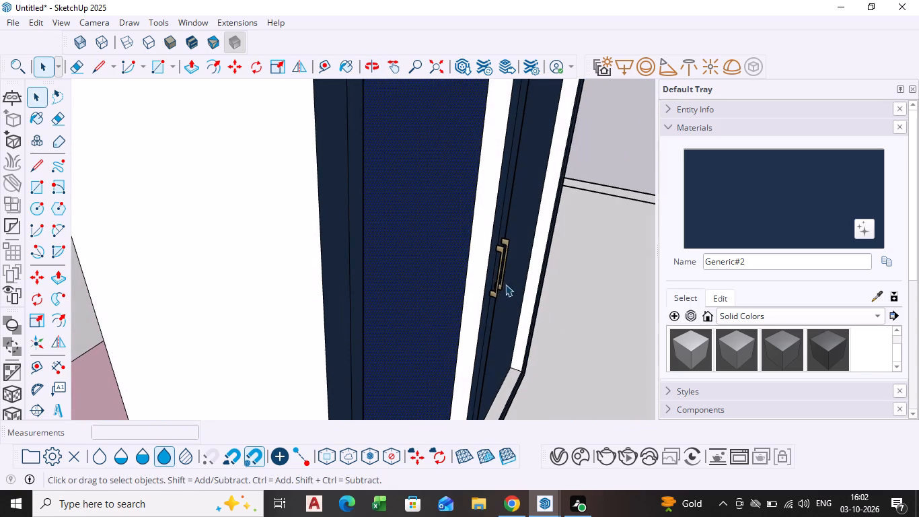
click(500, 276)
scroll(503, 280, up, 13)
scroll(513, 285, down, 5)
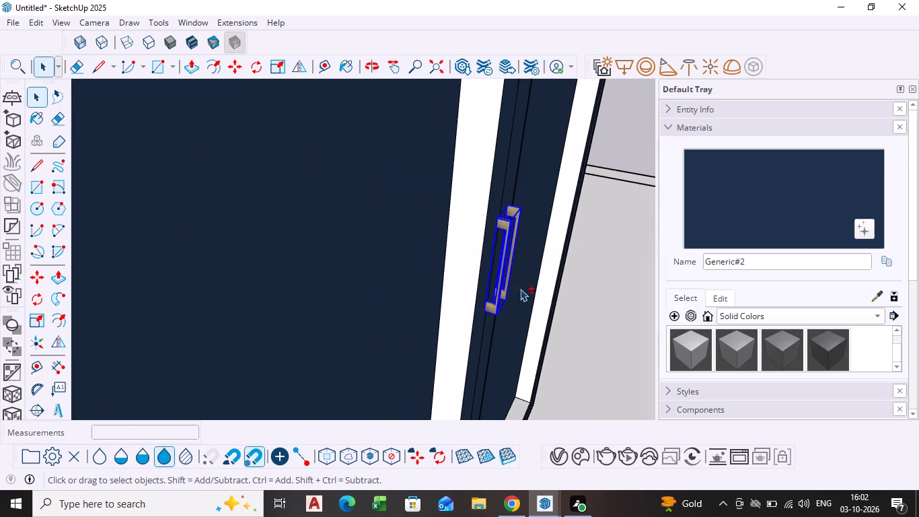
shift+middle_drag(517, 289, 385, 244)
scroll(324, 217, up, 1)
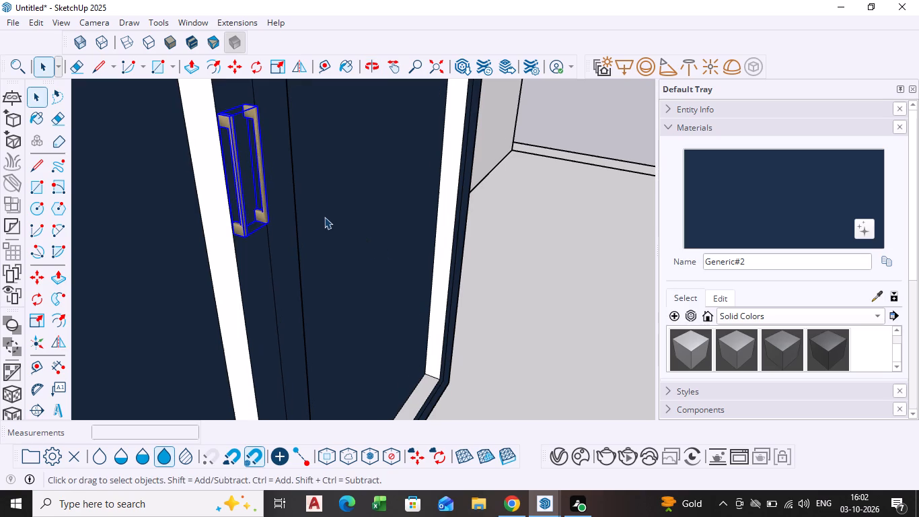
key(m)
click(247, 238)
scroll(300, 234, down, 6)
scroll(284, 234, up, 2)
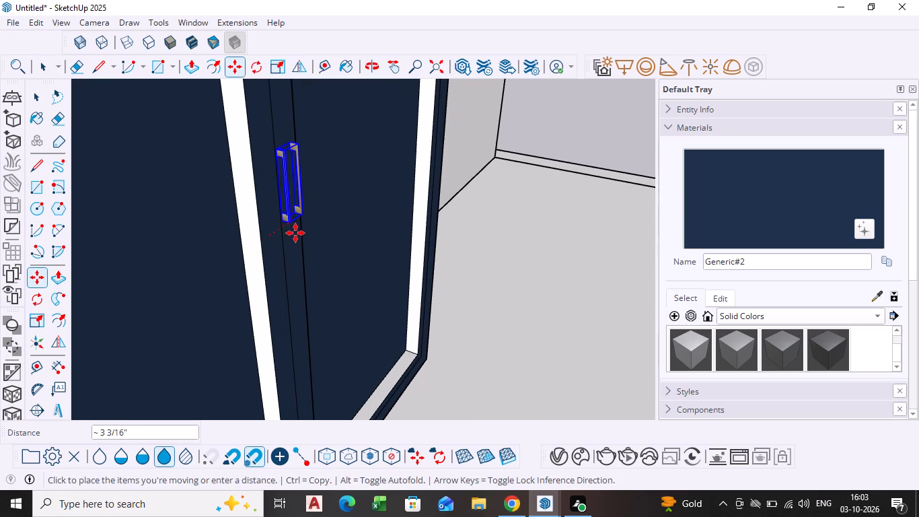
click(289, 247)
key(space)
scroll(293, 258, down, 1)
middle_drag(294, 259, 307, 261)
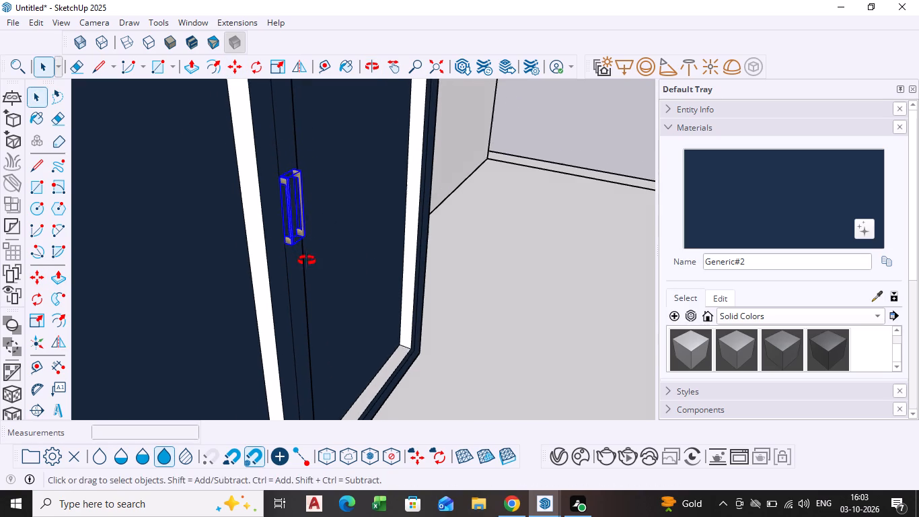
middle_drag(307, 261, 333, 257)
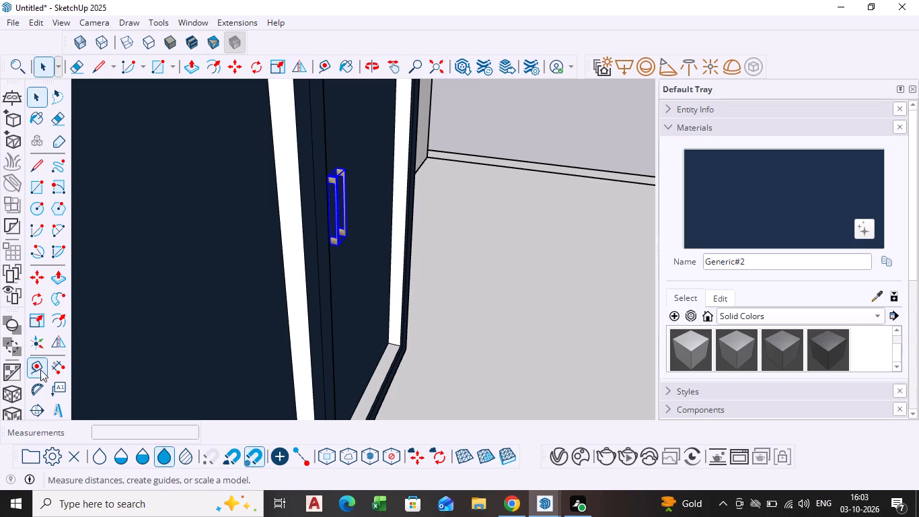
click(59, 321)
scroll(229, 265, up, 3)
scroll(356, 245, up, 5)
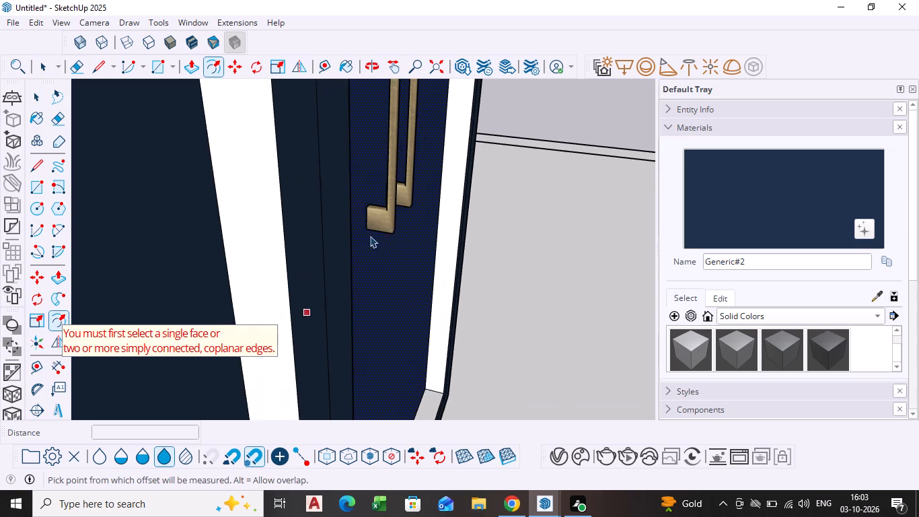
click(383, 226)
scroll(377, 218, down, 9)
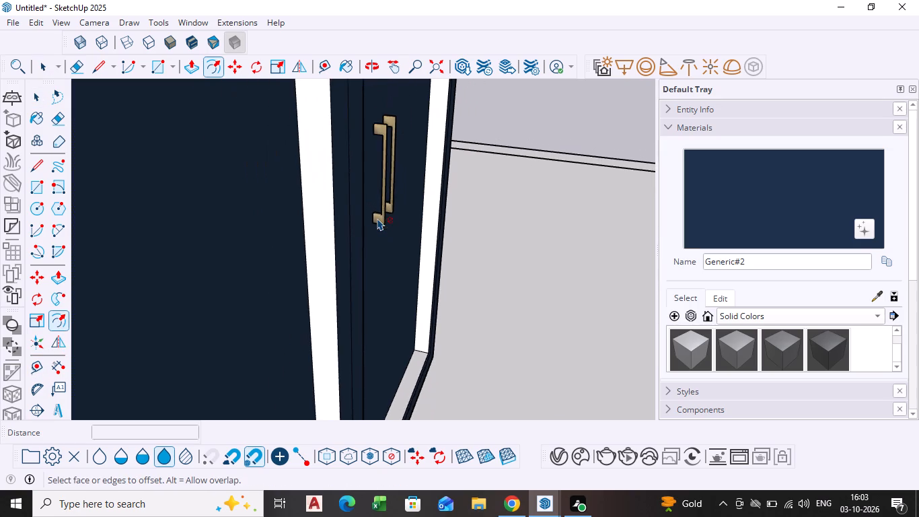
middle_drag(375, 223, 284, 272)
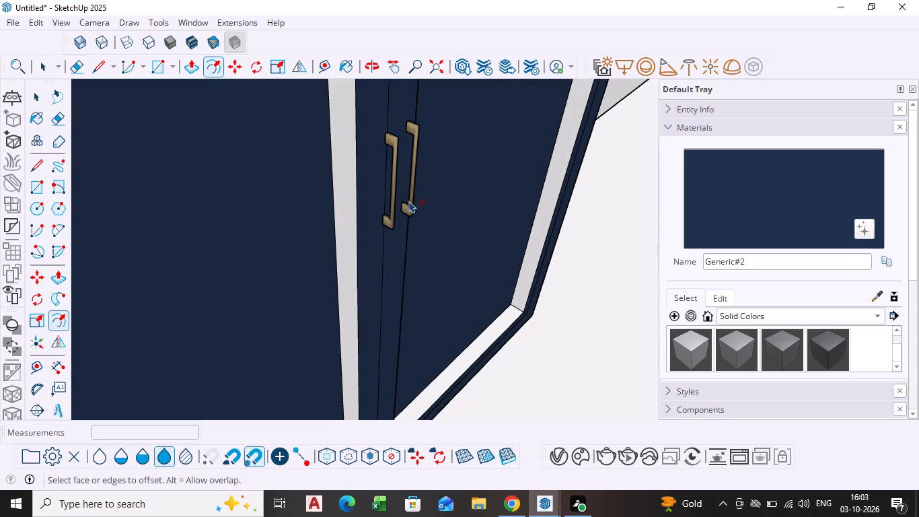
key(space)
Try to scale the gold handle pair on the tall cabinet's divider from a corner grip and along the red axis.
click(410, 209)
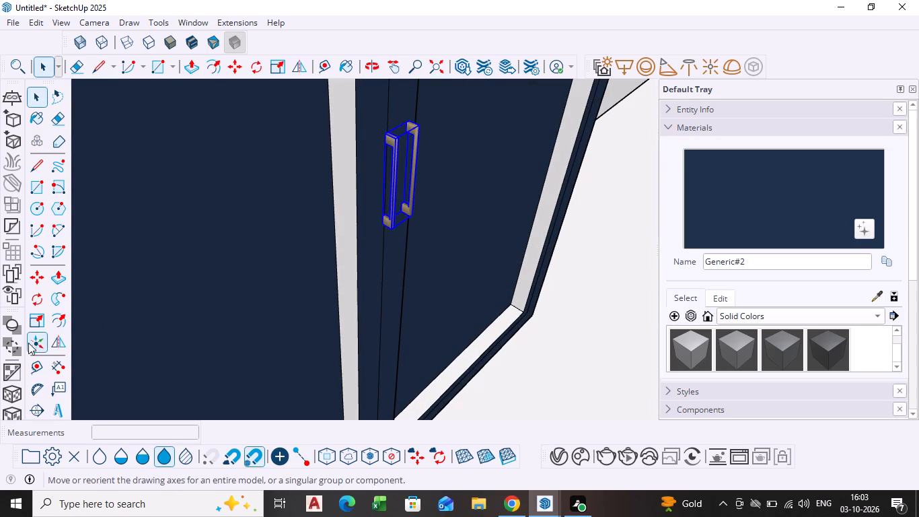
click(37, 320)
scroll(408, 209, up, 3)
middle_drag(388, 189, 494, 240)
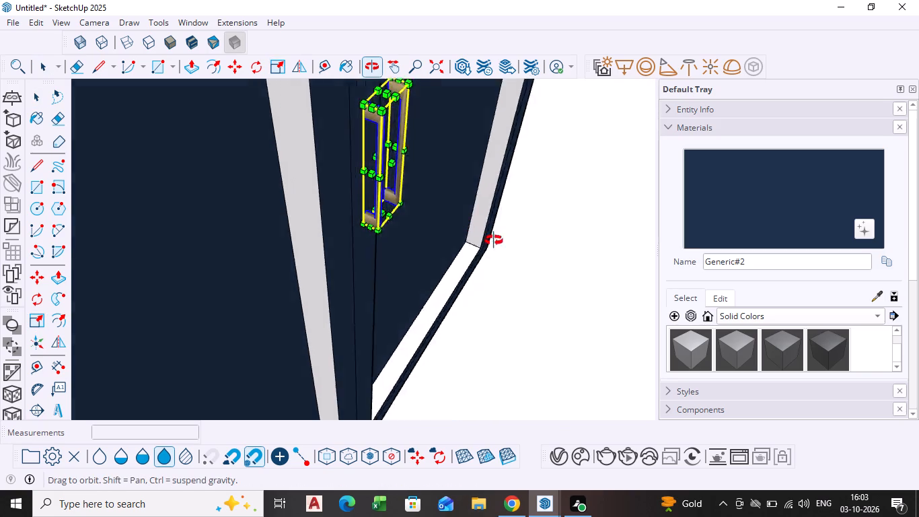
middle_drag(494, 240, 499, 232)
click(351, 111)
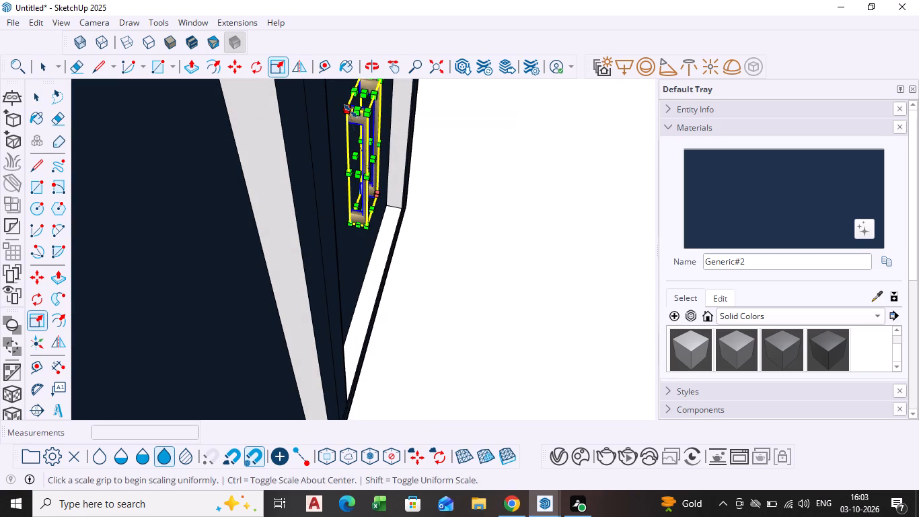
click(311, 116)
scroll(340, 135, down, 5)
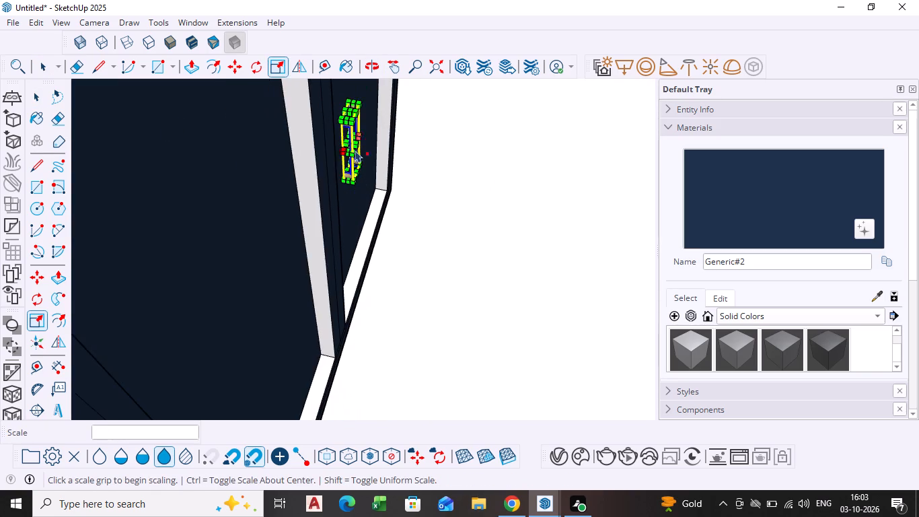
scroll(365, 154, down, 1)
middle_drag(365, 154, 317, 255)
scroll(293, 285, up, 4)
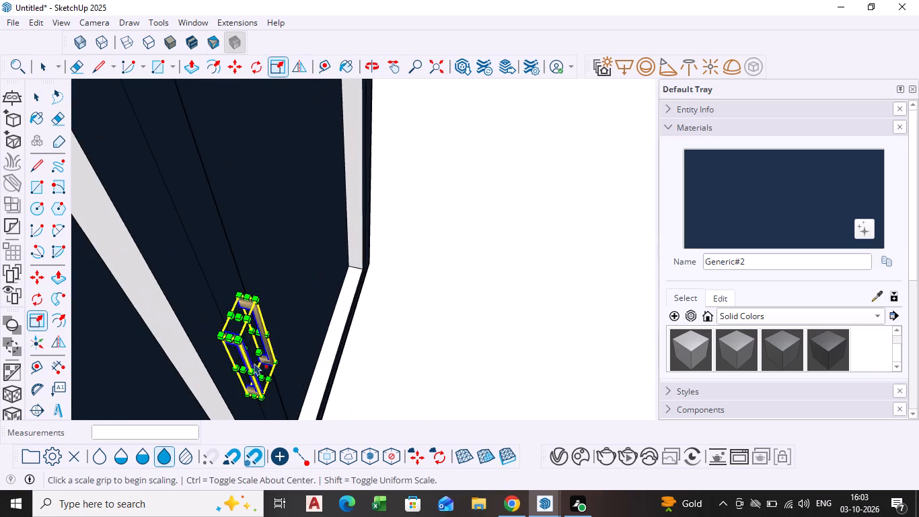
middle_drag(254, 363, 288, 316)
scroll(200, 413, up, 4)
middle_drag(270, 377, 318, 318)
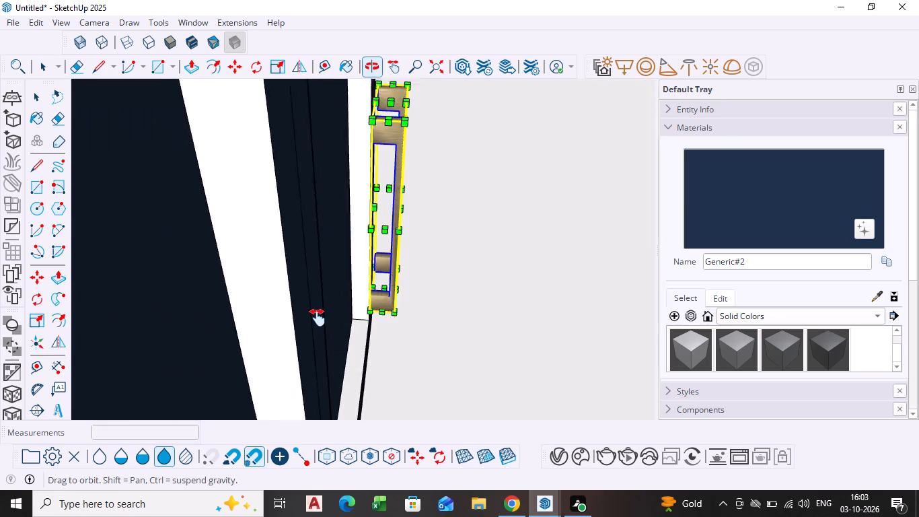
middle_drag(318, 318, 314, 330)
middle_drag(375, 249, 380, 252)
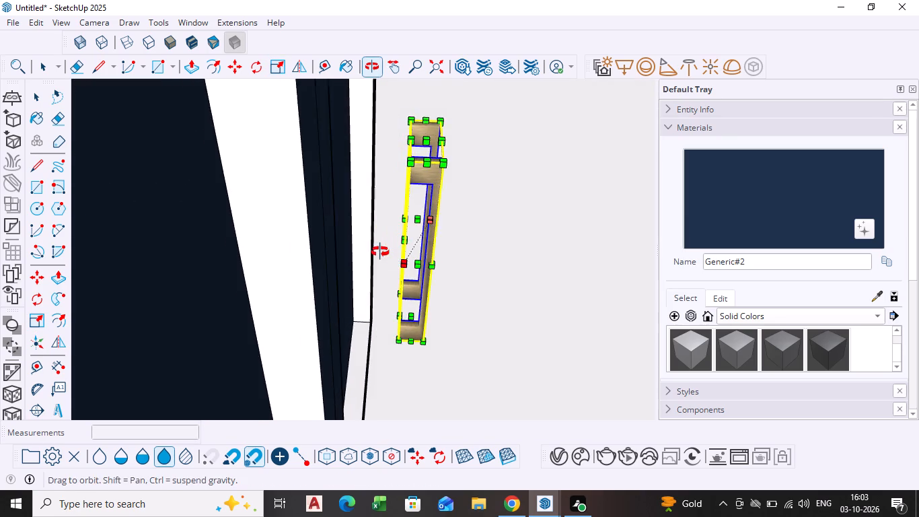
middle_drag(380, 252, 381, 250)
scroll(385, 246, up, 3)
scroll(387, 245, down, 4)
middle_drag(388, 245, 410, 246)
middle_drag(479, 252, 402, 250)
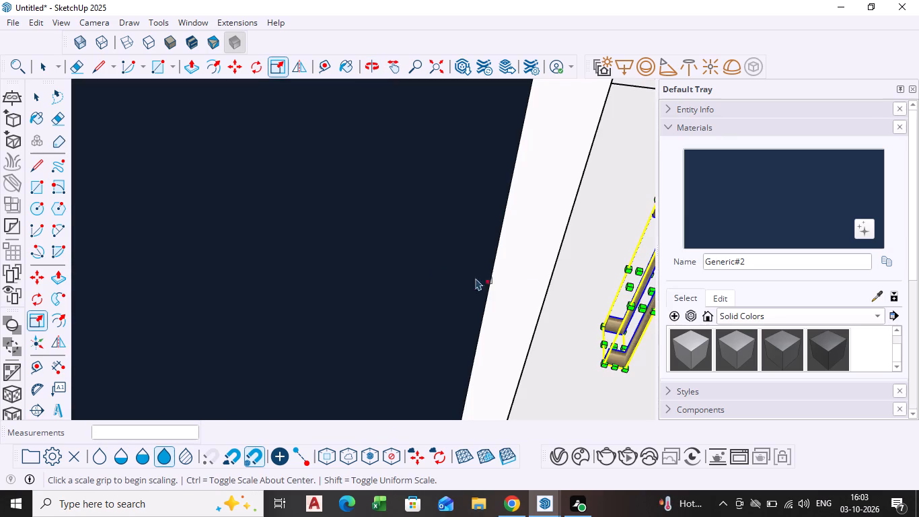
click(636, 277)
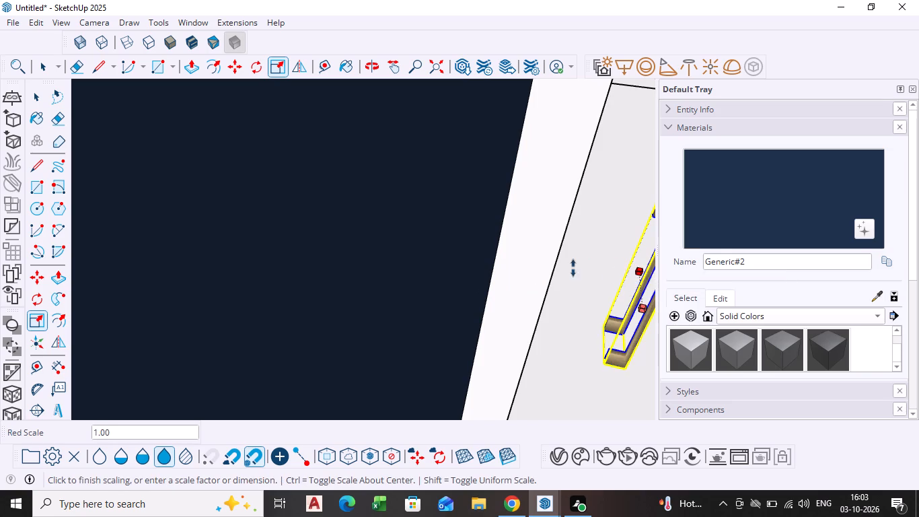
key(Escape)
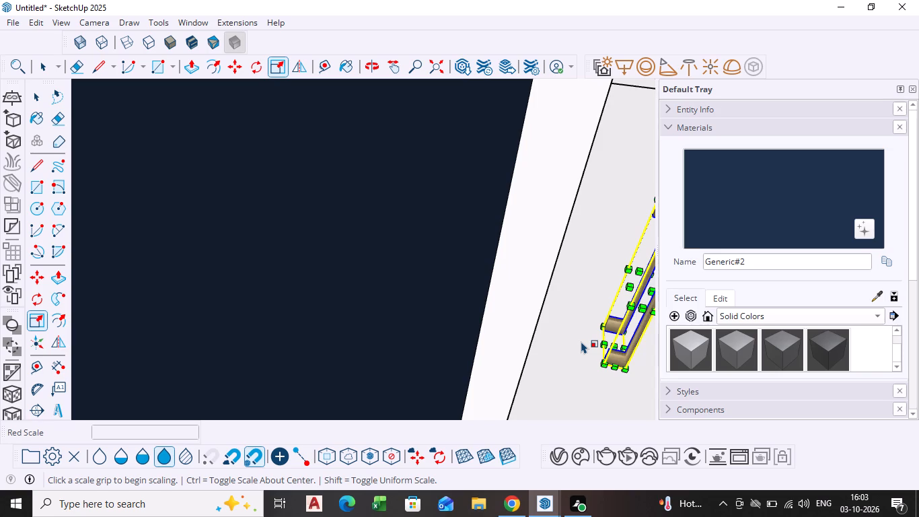
Scale the gold handle pair along the red axis by about 1.54 to spread the two handles apart.
scroll(429, 300, down, 4)
scroll(600, 298, down, 4)
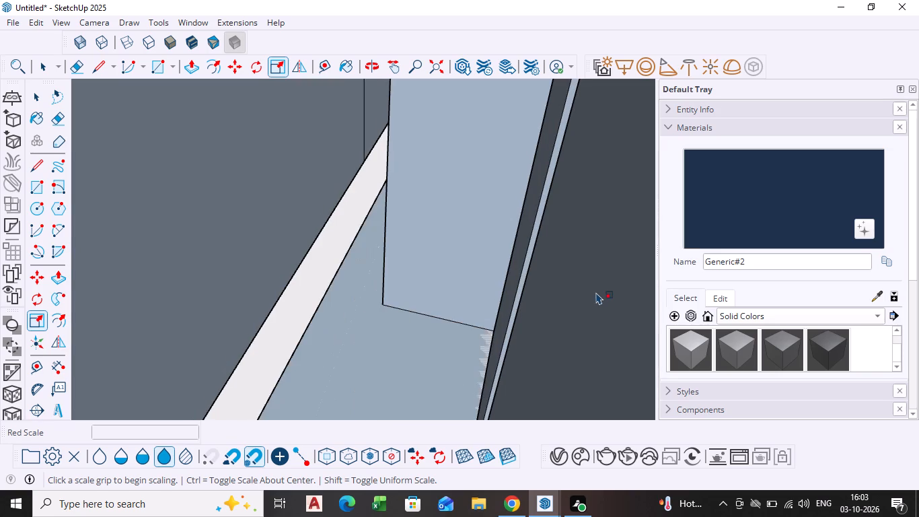
scroll(589, 293, down, 4)
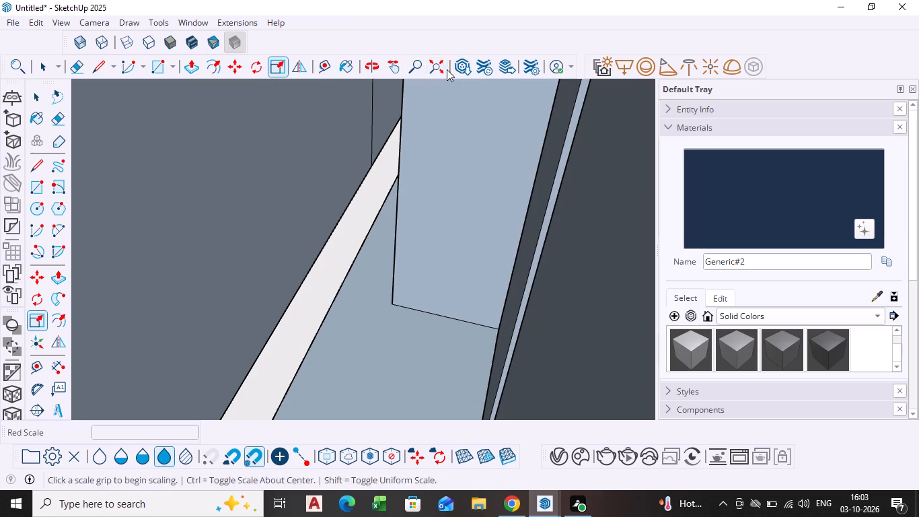
click(441, 63)
scroll(186, 139, up, 14)
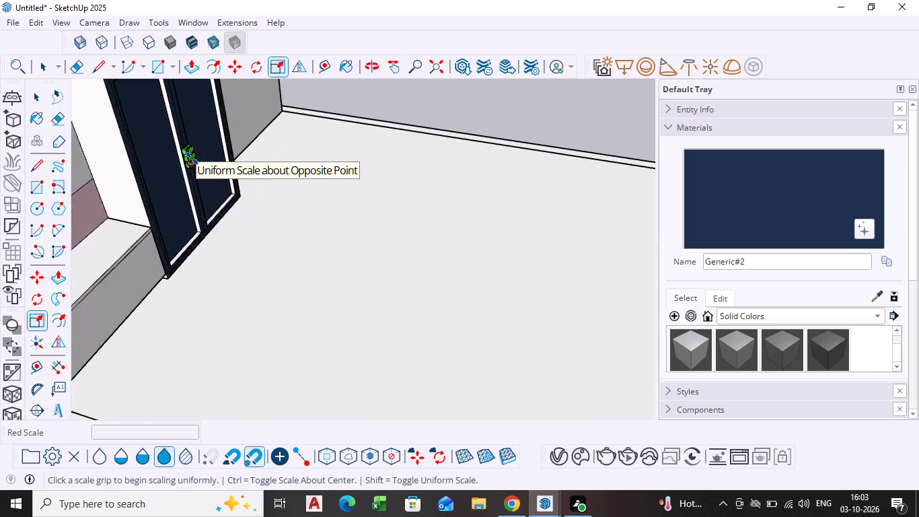
scroll(192, 158, up, 8)
scroll(192, 160, up, 16)
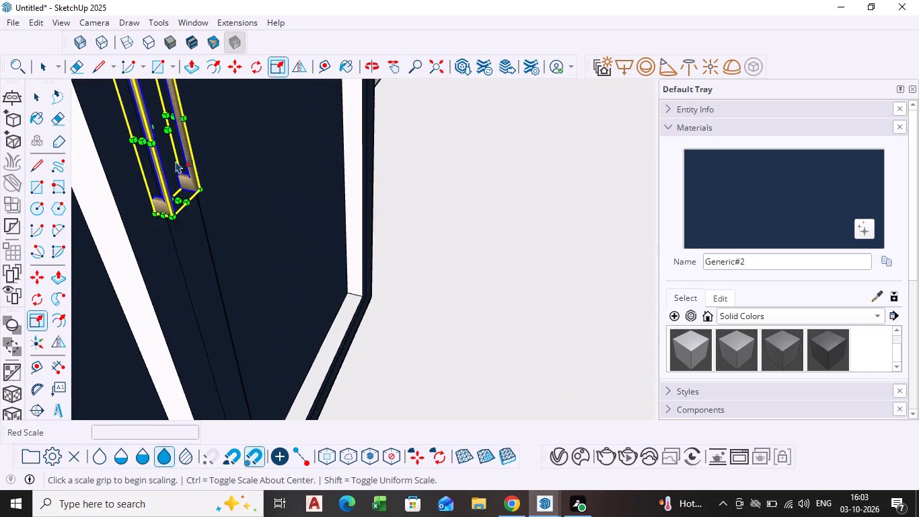
scroll(150, 141, up, 3)
click(144, 140)
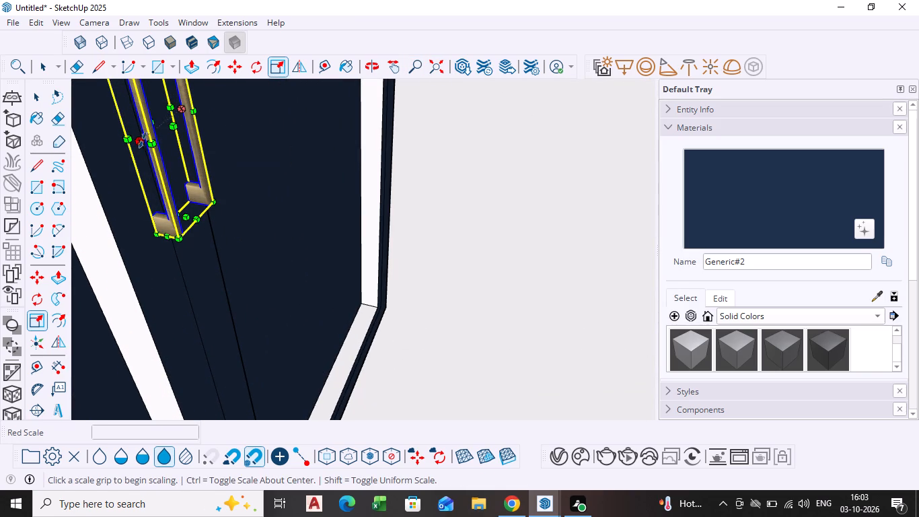
click(110, 158)
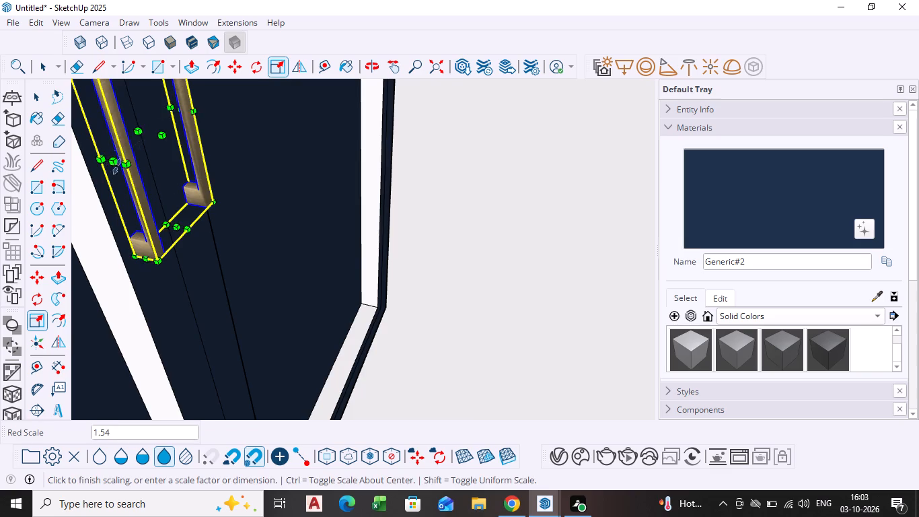
Stretch the gold handle pair from its opposite side along the red axis by a factor of about 2.00.
scroll(201, 200, down, 6)
middle_drag(228, 219, 181, 261)
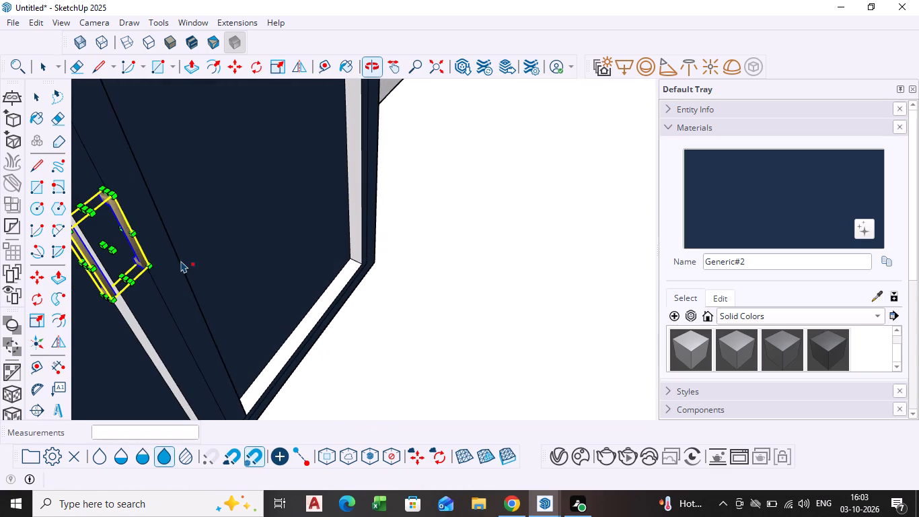
scroll(283, 274, down, 1)
shift+middle_drag(283, 274, 264, 231)
scroll(290, 232, down, 5)
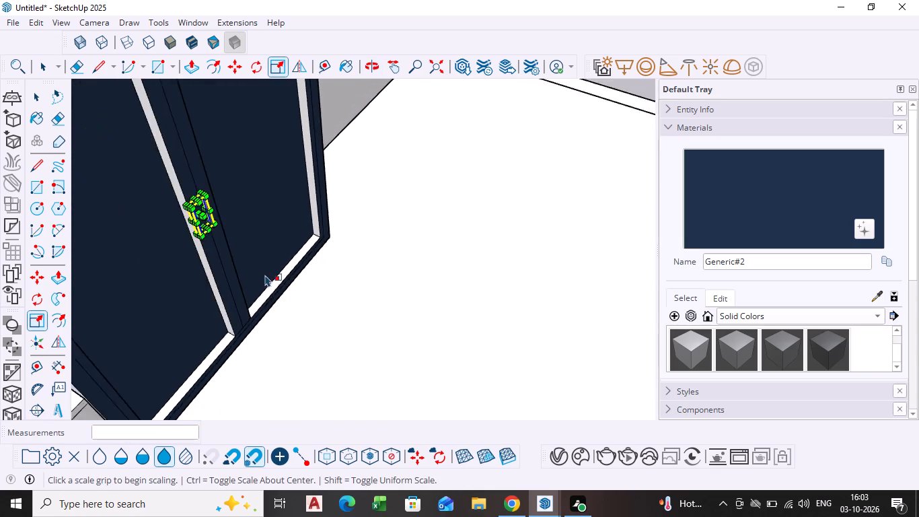
middle_drag(263, 277, 126, 296)
scroll(205, 136, up, 8)
middle_drag(191, 149, 183, 163)
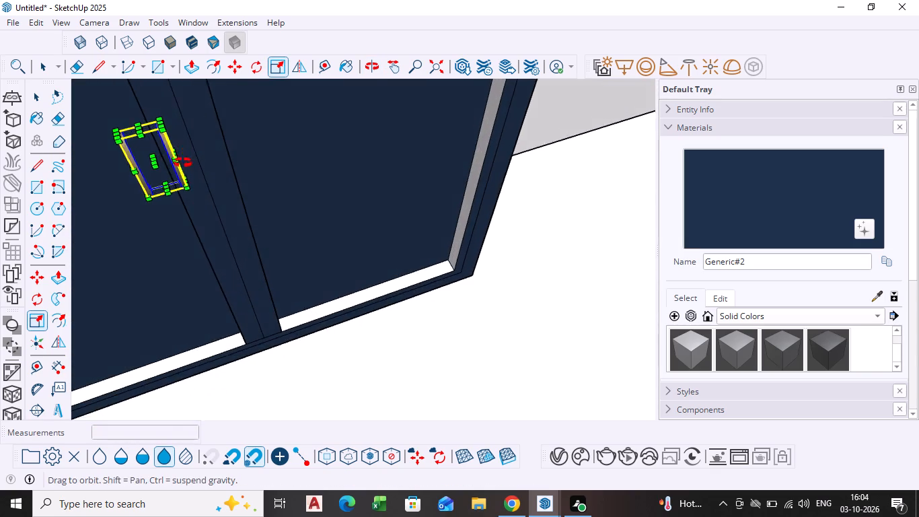
middle_drag(183, 163, 171, 182)
scroll(176, 191, up, 5)
click(157, 204)
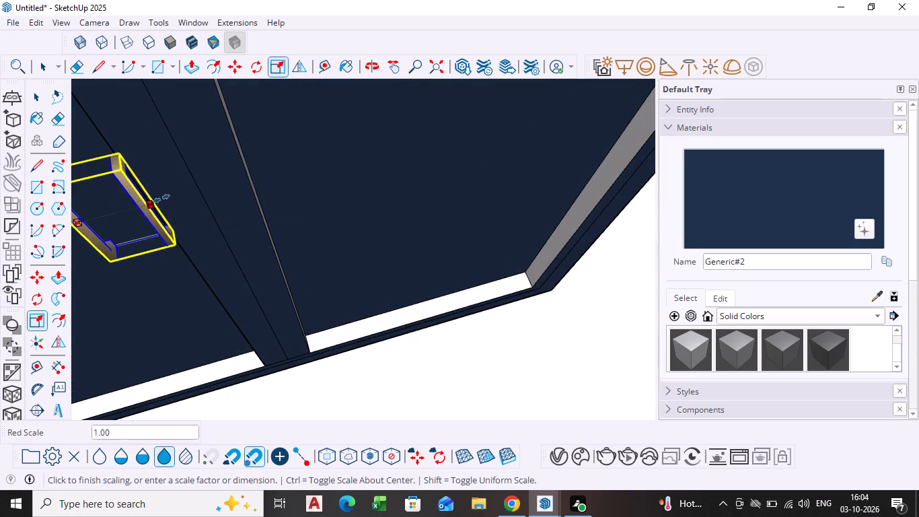
click(227, 184)
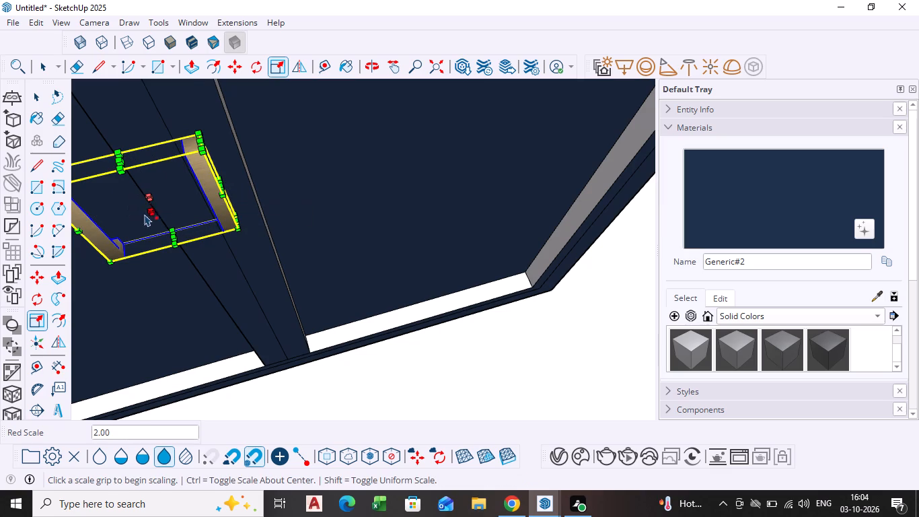
Move the widened gold handle pair up by about 2' and sideways so it straddles the divider between the tall cabinet's doors.
scroll(143, 216, down, 2)
key(space)
key(m)
click(143, 216)
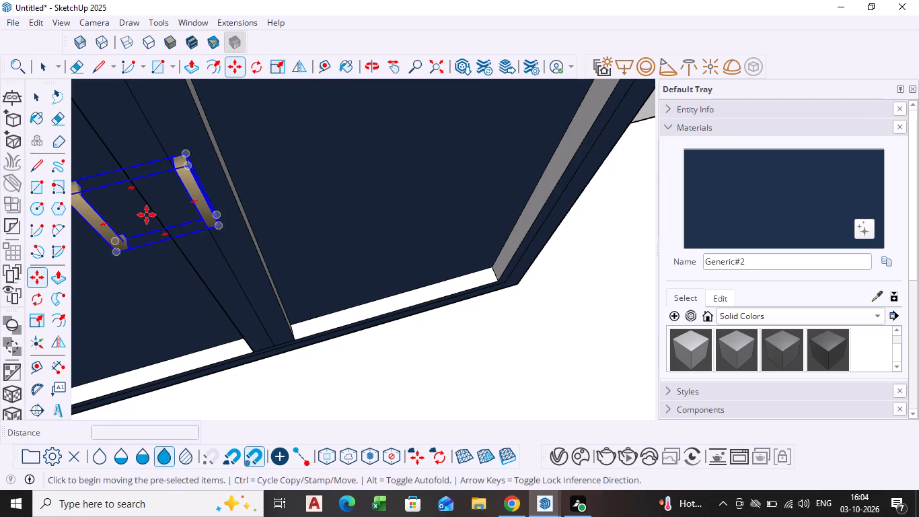
middle_drag(177, 204, 186, 193)
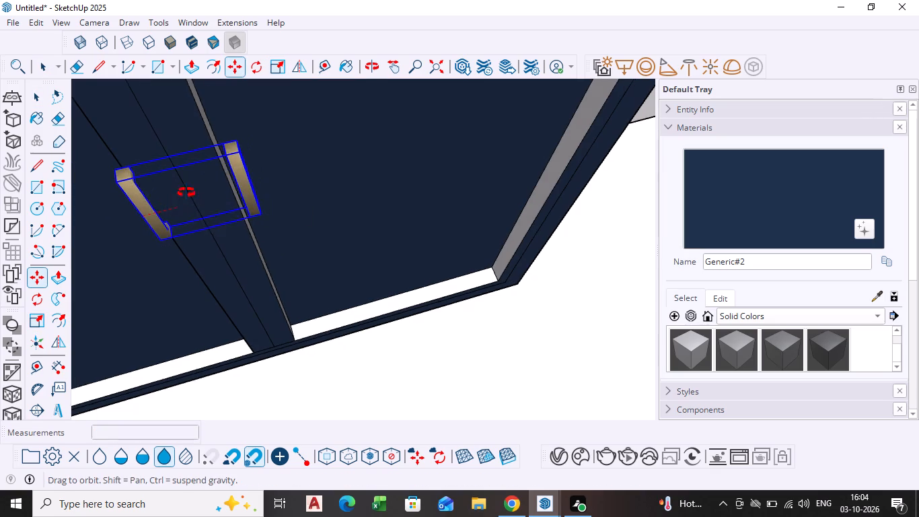
middle_drag(186, 193, 242, 180)
scroll(221, 209, down, 16)
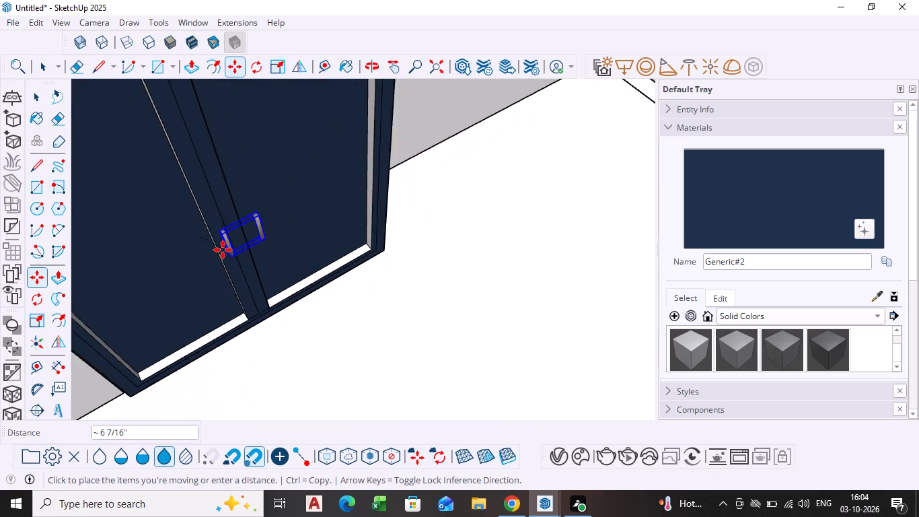
scroll(223, 250, down, 2)
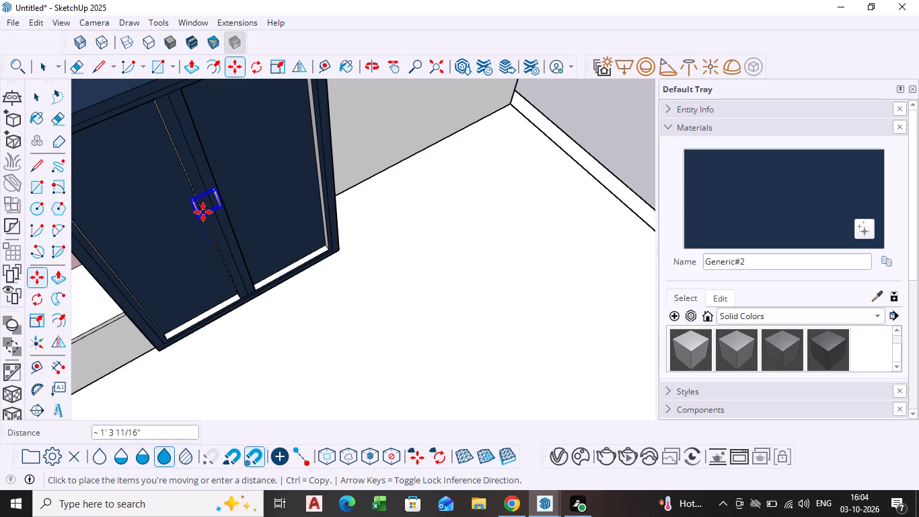
middle_drag(204, 212, 237, 183)
scroll(198, 208, down, 1)
scroll(182, 191, up, 4)
middle_drag(209, 240, 255, 218)
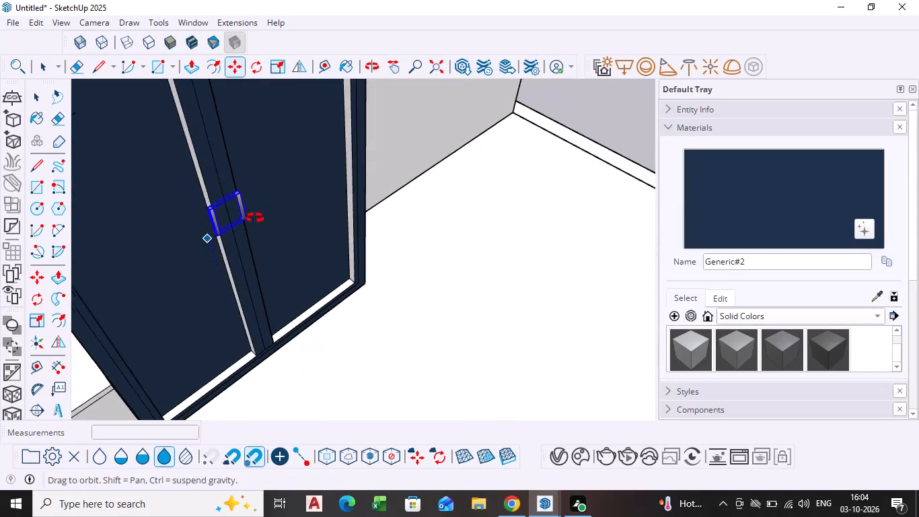
middle_drag(255, 218, 279, 205)
scroll(272, 198, up, 5)
scroll(248, 217, down, 4)
middle_drag(246, 221, 233, 345)
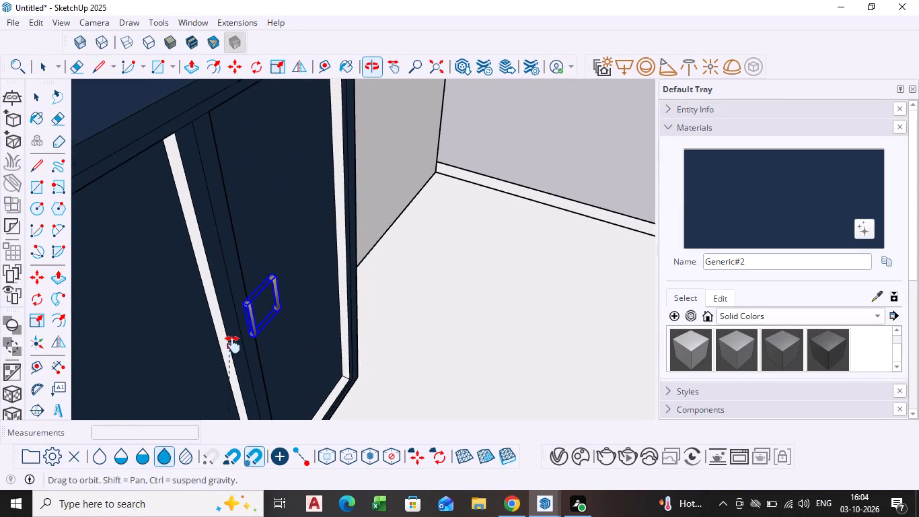
middle_drag(233, 345, 233, 345)
middle_drag(236, 345, 299, 271)
scroll(267, 289, up, 5)
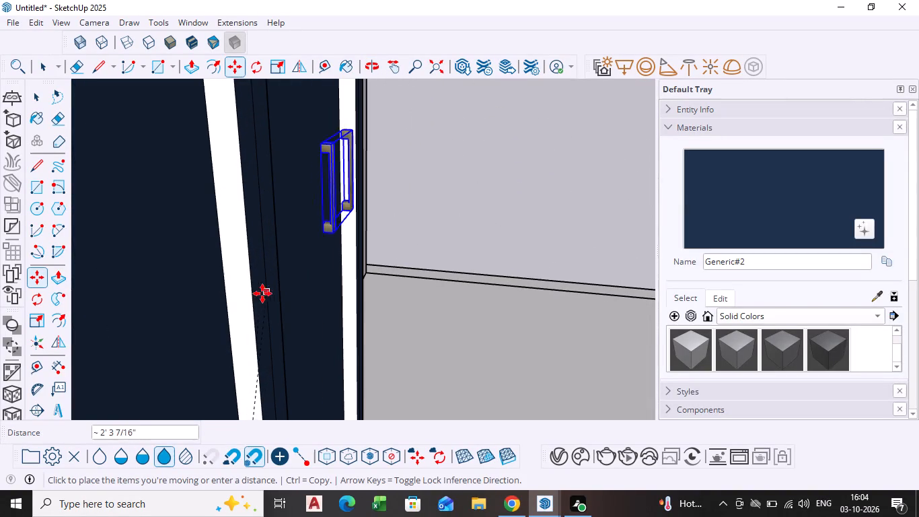
scroll(198, 344, down, 1)
middle_click(195, 346)
scroll(195, 346, up, 1)
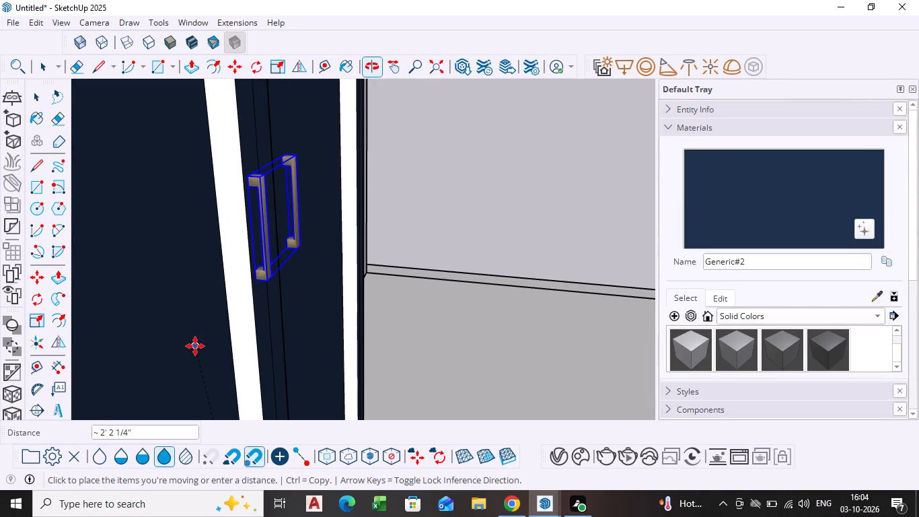
scroll(195, 345, down, 1)
middle_drag(195, 345, 110, 375)
scroll(237, 314, up, 3)
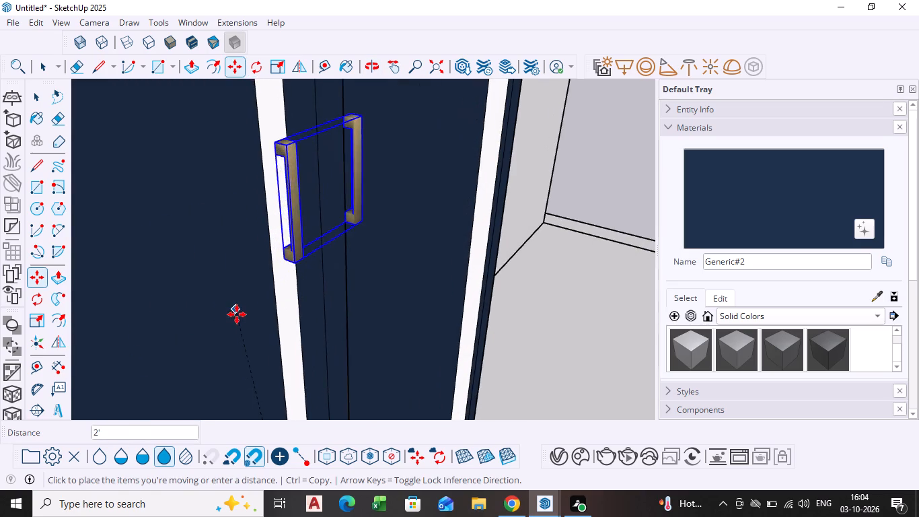
scroll(240, 313, down, 3)
click(254, 303)
Scale the gold handle pair on the tall cabinet along the red axis from its near side.
middle_drag(295, 301, 300, 302)
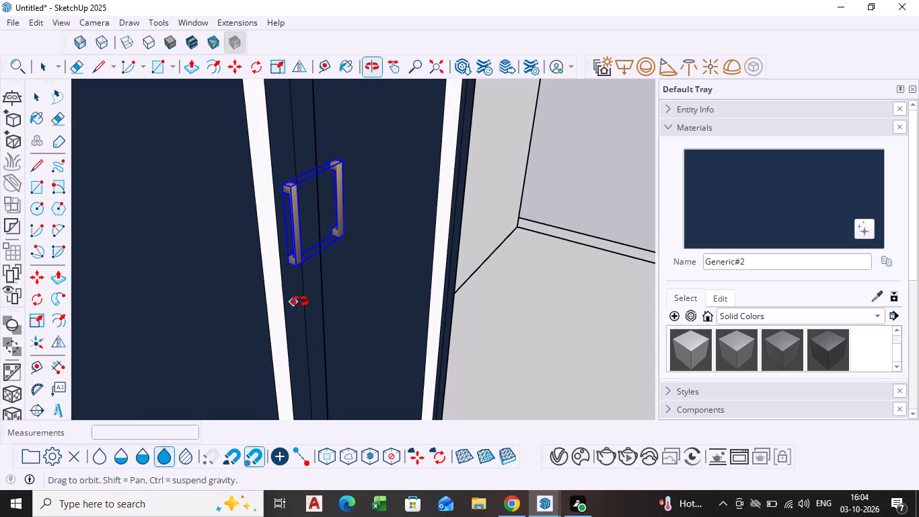
middle_drag(300, 302, 378, 298)
click(55, 324)
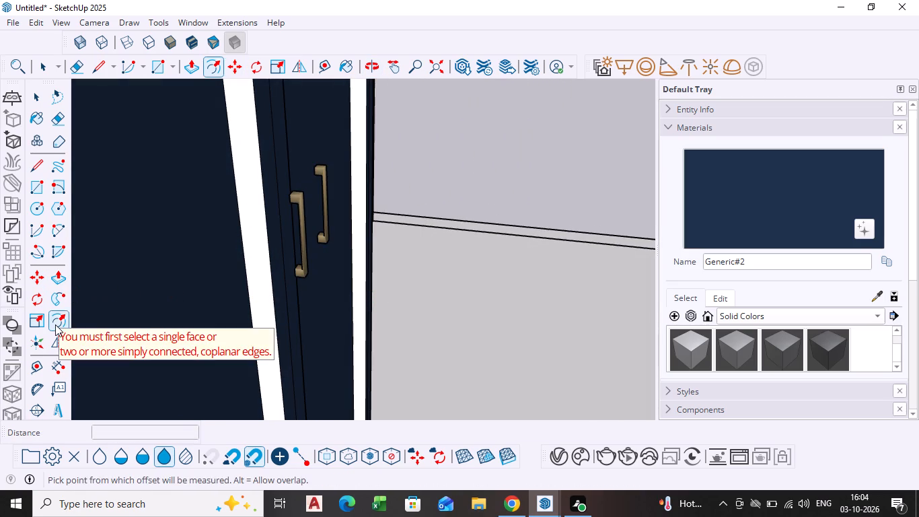
click(32, 324)
click(36, 316)
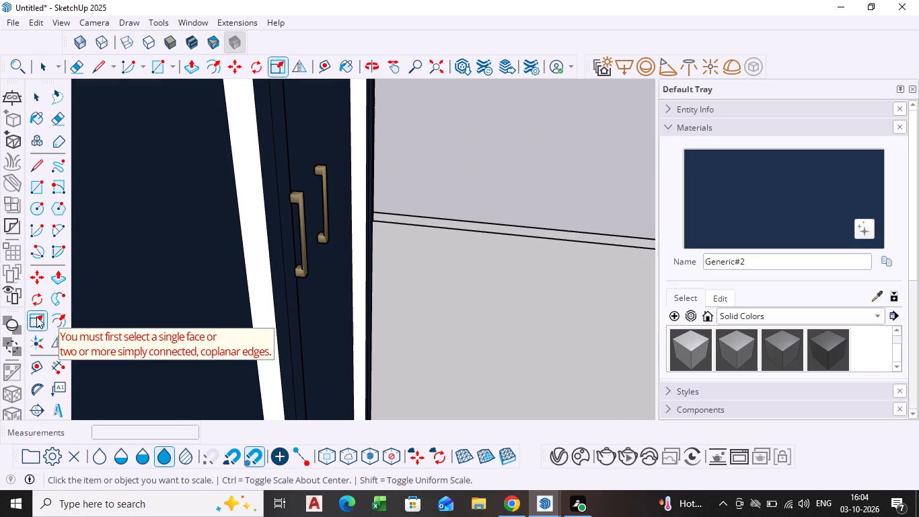
key(space)
key(space)
click(453, 196)
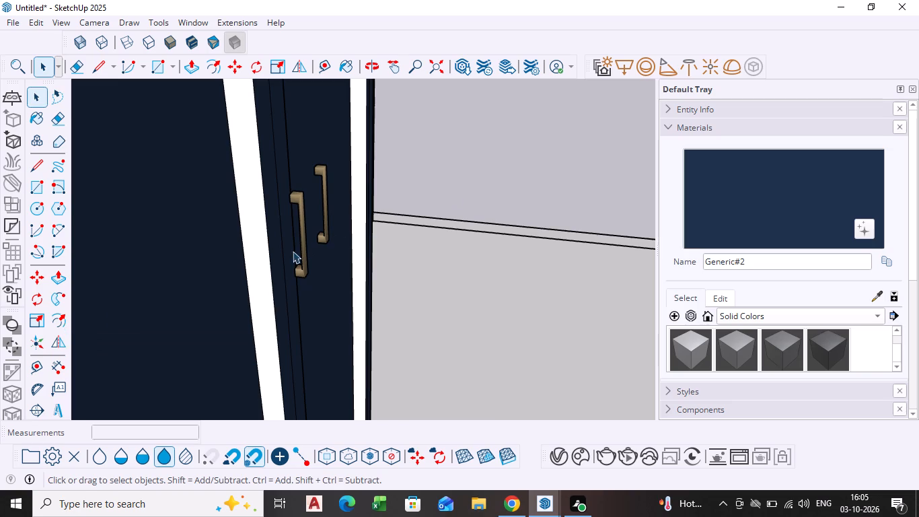
click(301, 248)
click(28, 316)
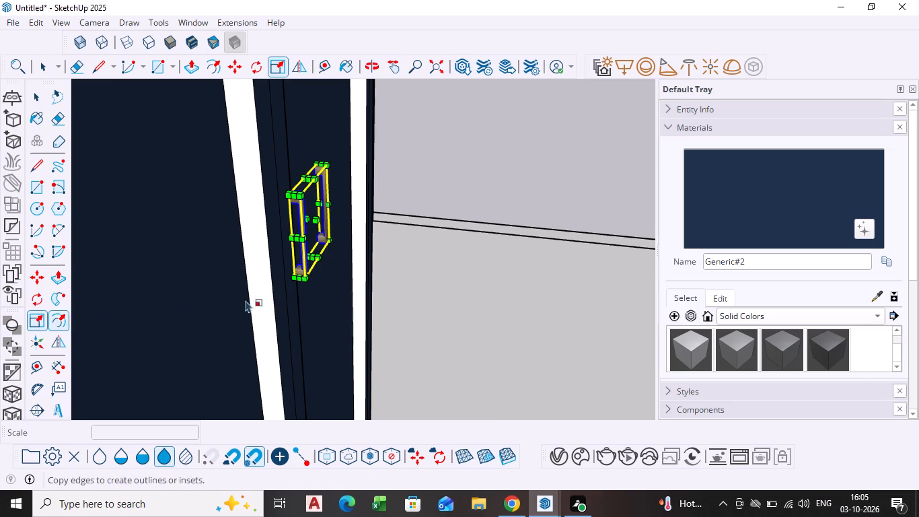
scroll(299, 273, up, 2)
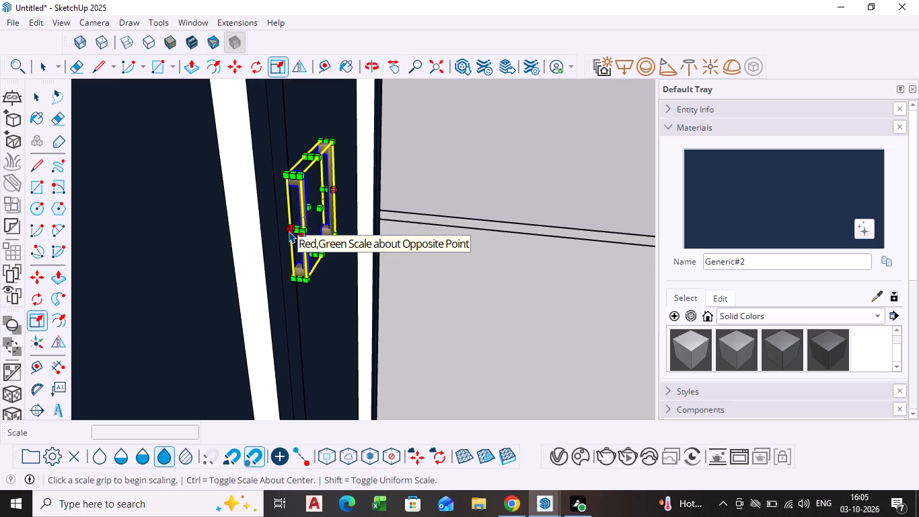
scroll(289, 231, up, 5)
click(305, 228)
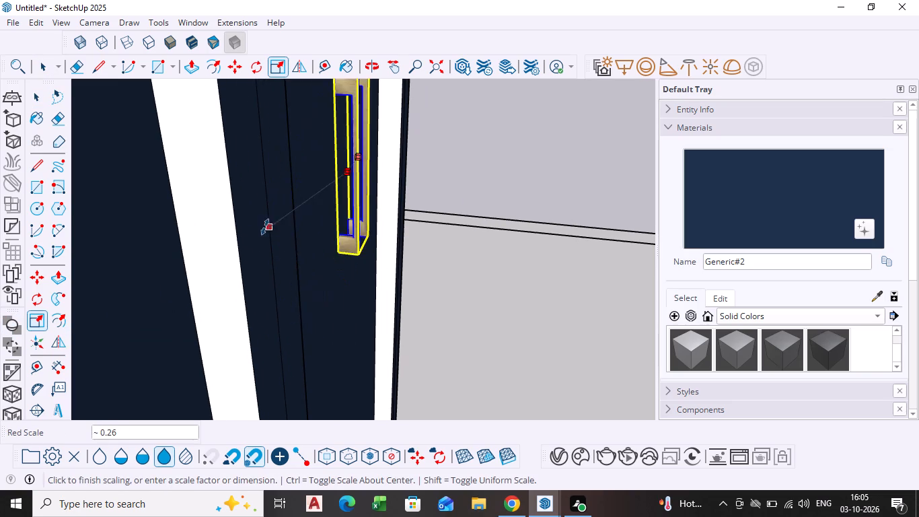
click(262, 226)
Stretch the gold handle pair along the green axis by a factor of about 4.61 to deepen the handles.
scroll(313, 242, down, 1)
middle_drag(313, 242, 319, 250)
middle_drag(330, 217, 303, 236)
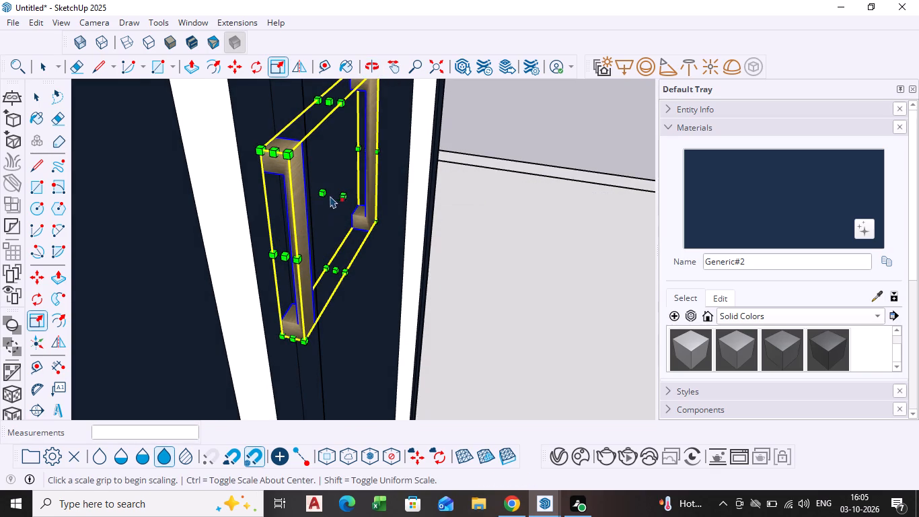
click(325, 195)
click(310, 187)
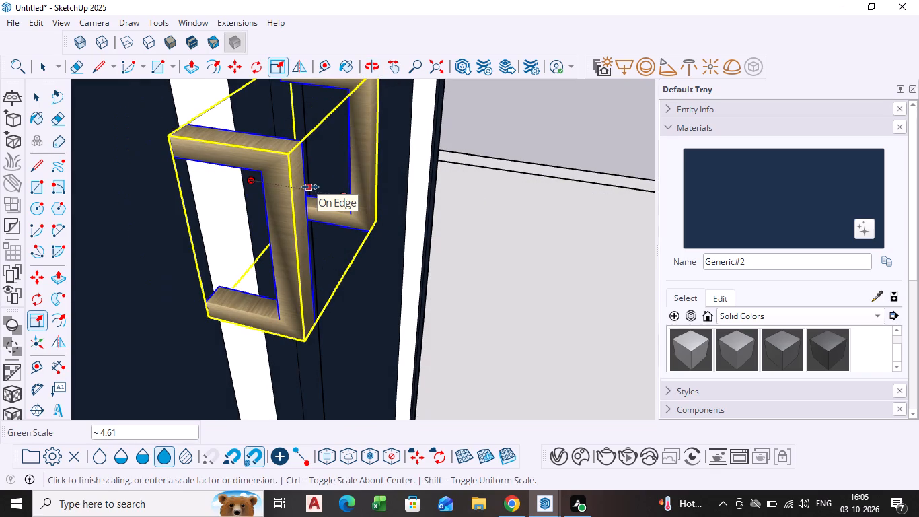
Move the deepened gold handle pair along the red axis by about 4 1/2 inches across the tall cabinet's divider.
scroll(390, 225, down, 7)
middle_drag(429, 256, 295, 269)
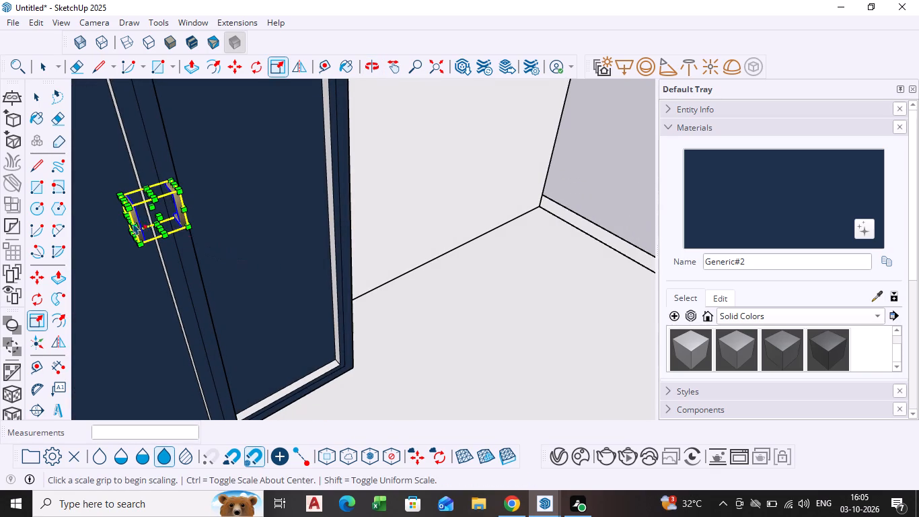
key(space)
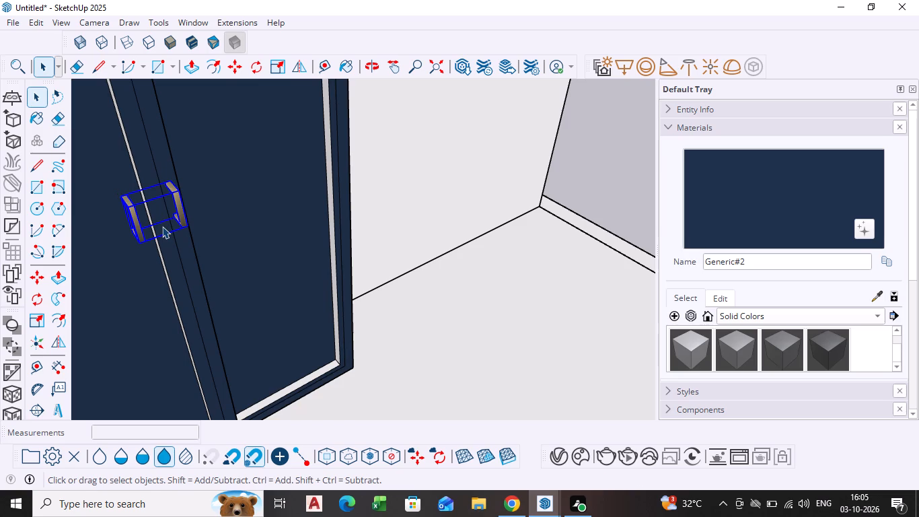
key(m)
middle_drag(126, 236, 252, 248)
scroll(125, 236, down, 1)
click(232, 287)
scroll(250, 279, up, 8)
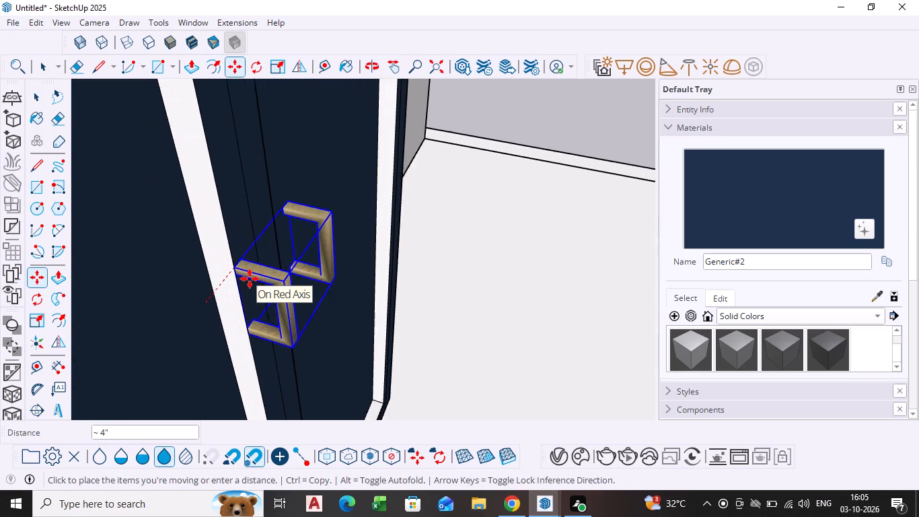
scroll(250, 279, up, 2)
click(241, 265)
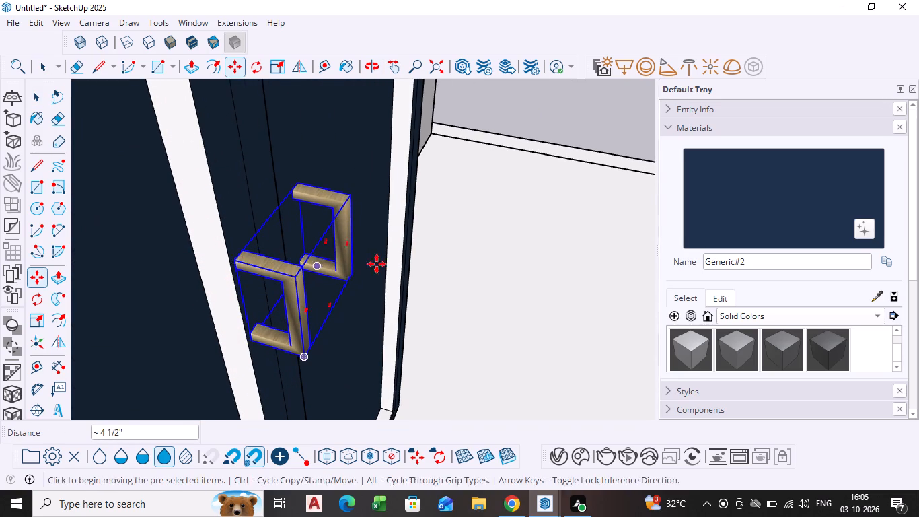
Scale the gold handle pair along the red axis by about 0.66 to bring the handles closer to the divider's edges.
scroll(400, 264, down, 4)
middle_drag(400, 264, 202, 317)
scroll(207, 286, down, 2)
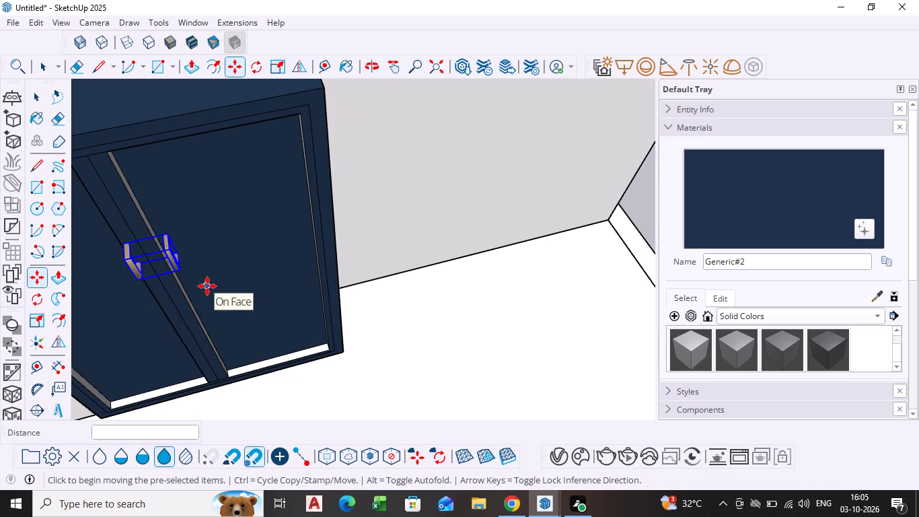
shift+middle_drag(209, 285, 311, 280)
middle_drag(325, 309, 186, 267)
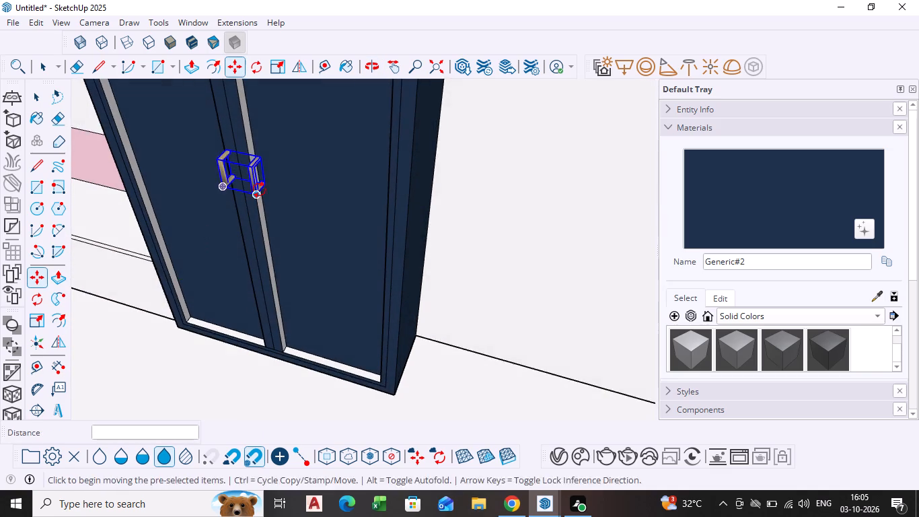
scroll(261, 184, up, 3)
middle_drag(313, 264, 292, 289)
scroll(313, 264, down, 1)
scroll(235, 223, up, 4)
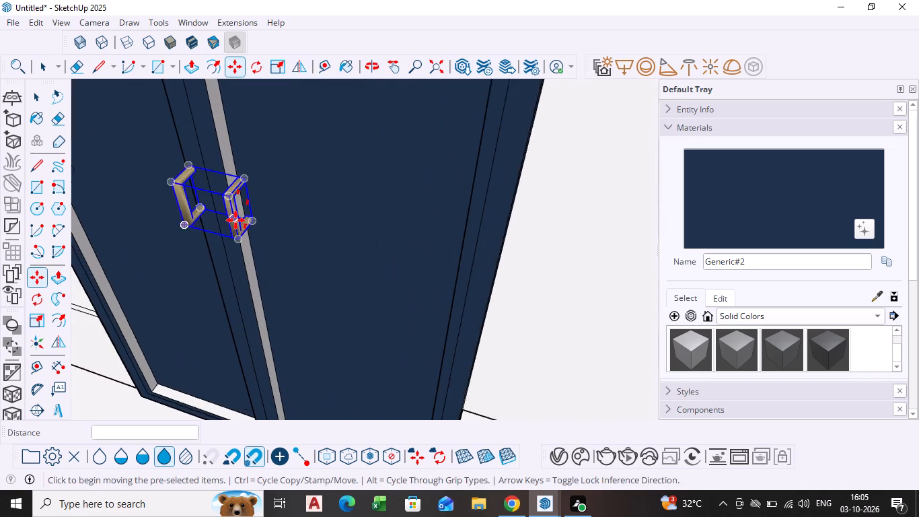
scroll(235, 220, up, 9)
key(space)
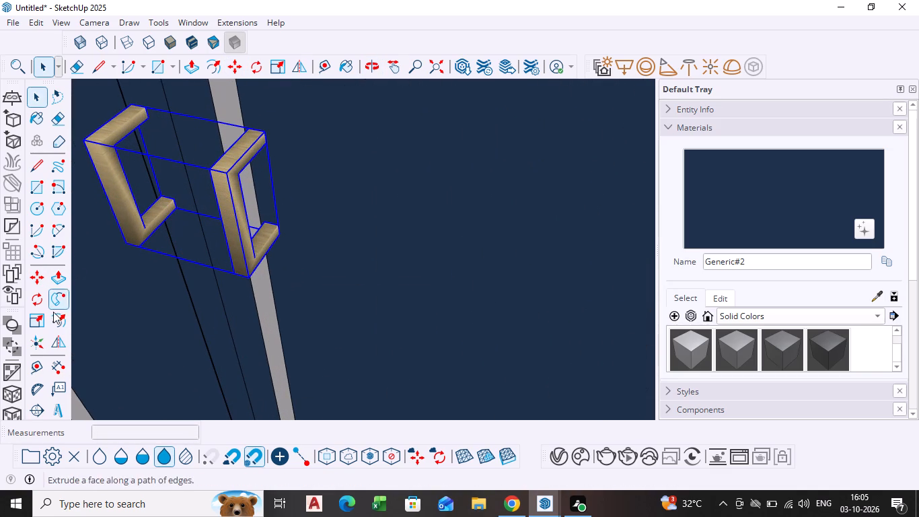
click(47, 318)
scroll(249, 210, up, 4)
click(263, 212)
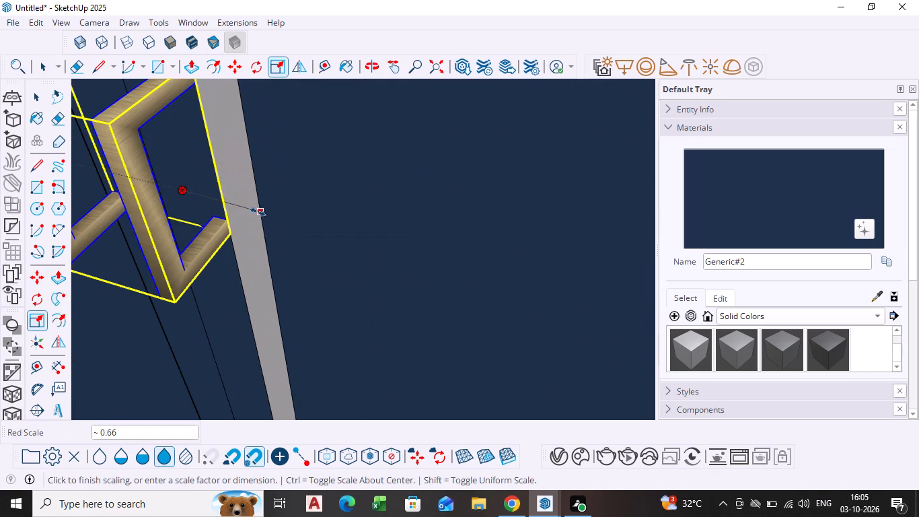
click(254, 211)
scroll(270, 253, down, 6)
middle_drag(225, 297, 285, 270)
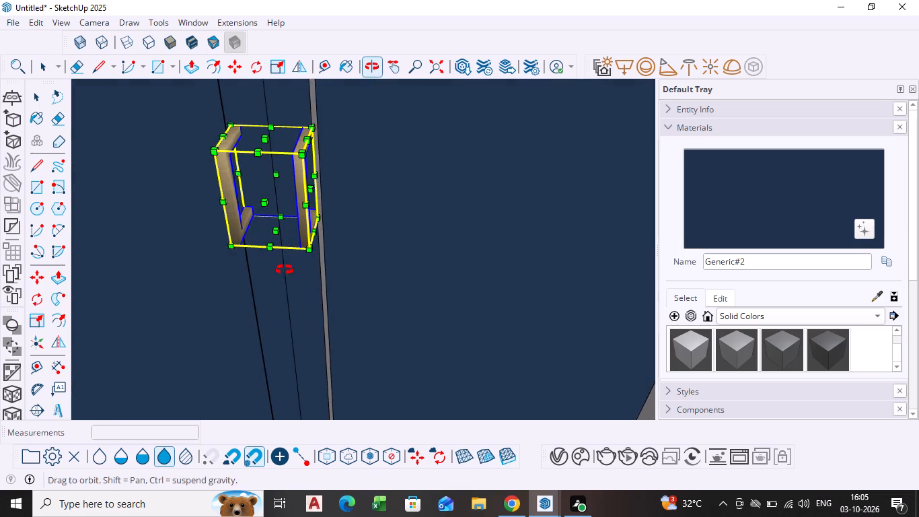
middle_drag(285, 270, 285, 269)
key(space)
click(477, 243)
Move the gold handle pair straight down the tall cabinet's divider by about 11 7/16 inches.
scroll(359, 315, down, 10)
middle_drag(346, 335, 344, 332)
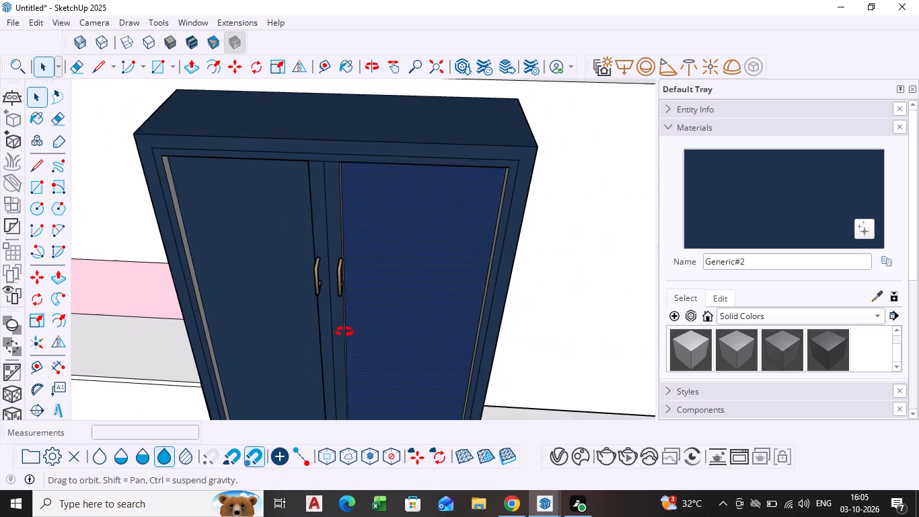
middle_drag(344, 332, 353, 254)
scroll(350, 274, down, 5)
middle_drag(346, 312, 350, 270)
scroll(333, 317, down, 1)
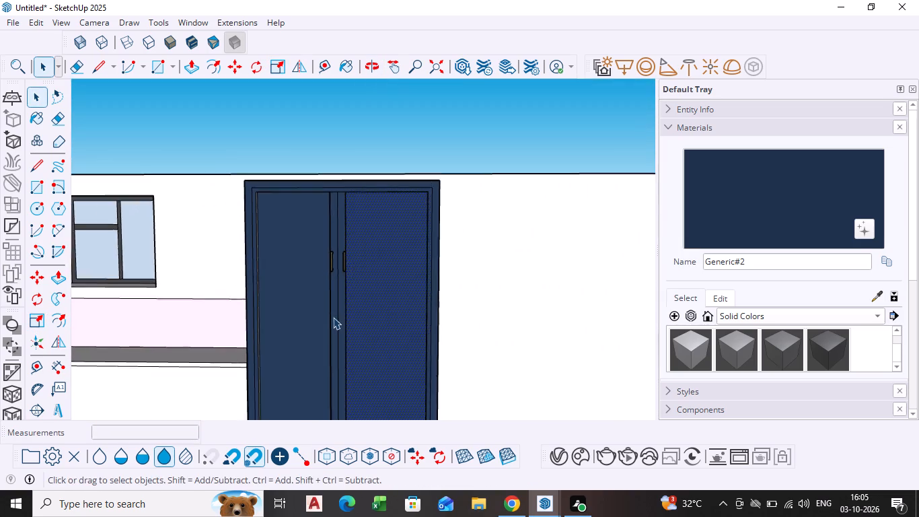
scroll(333, 317, down, 2)
middle_drag(335, 338, 334, 271)
scroll(329, 238, up, 4)
click(321, 158)
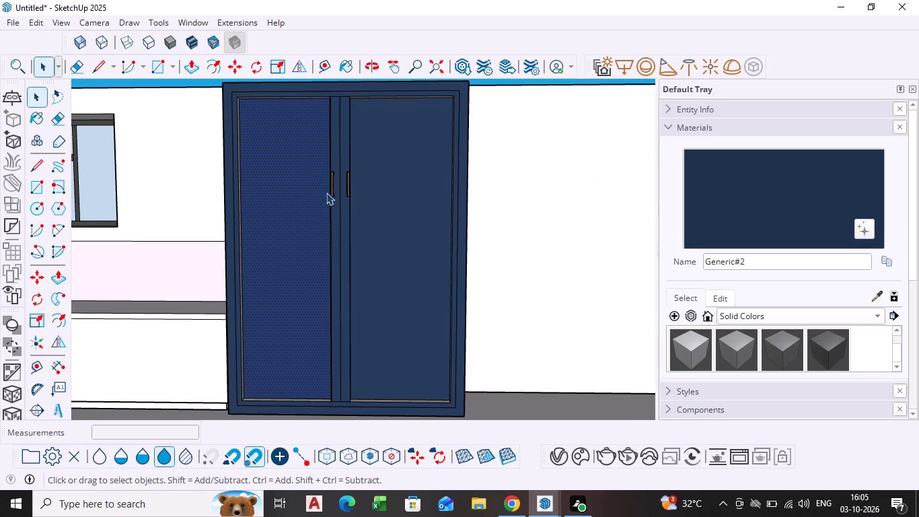
click(355, 187)
click(345, 183)
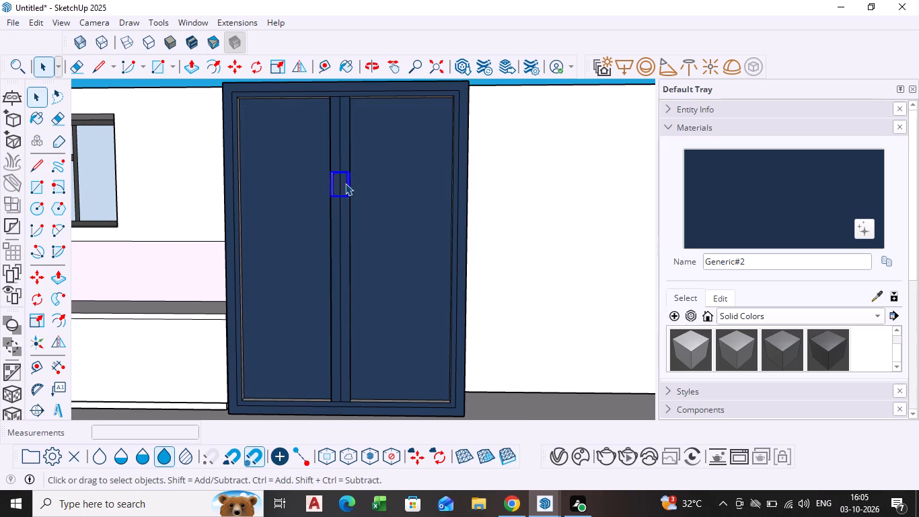
key(m)
scroll(338, 195, up, 4)
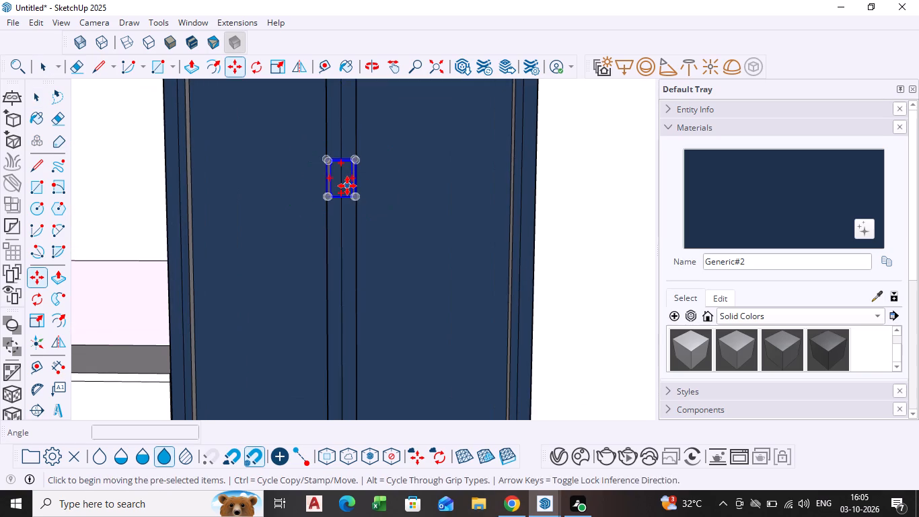
key(space)
click(338, 195)
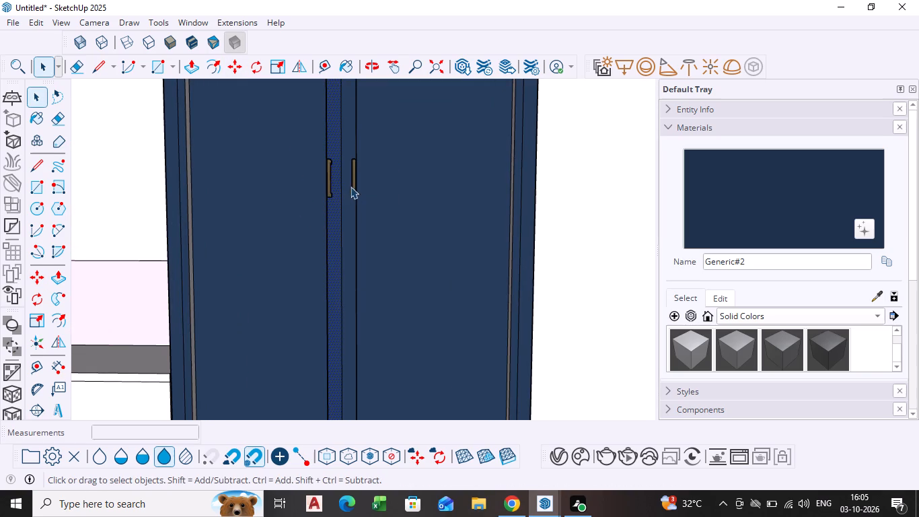
click(355, 184)
key(m)
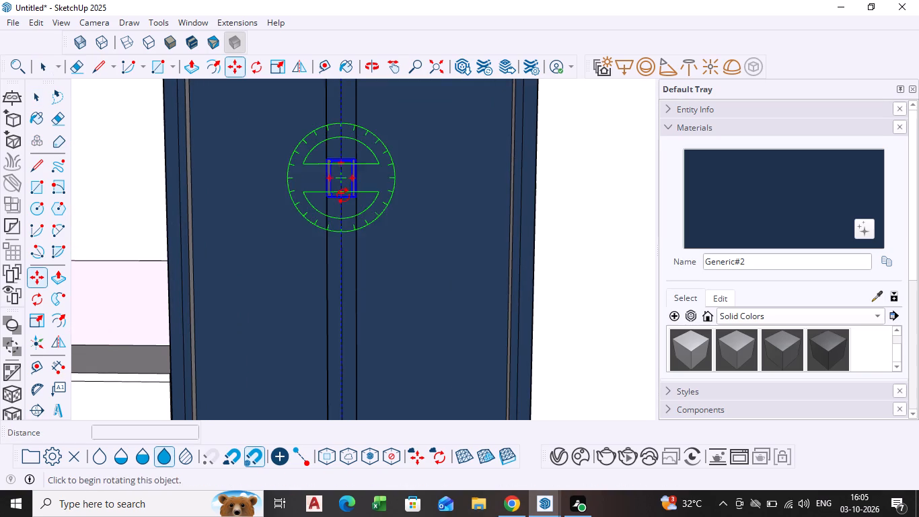
click(354, 197)
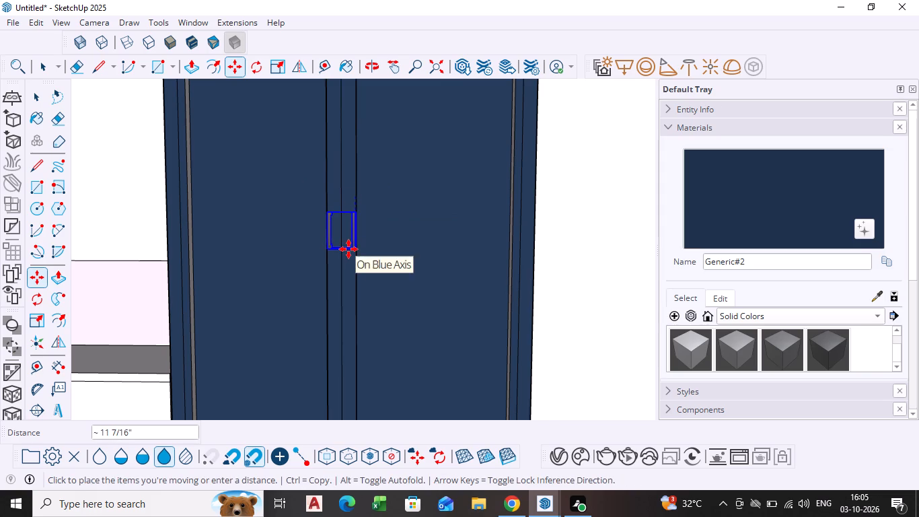
click(348, 249)
key(space)
Scale the gold handle pair along the red and green axes together from its front vertical edge.
scroll(394, 262, down, 3)
middle_drag(394, 262, 291, 320)
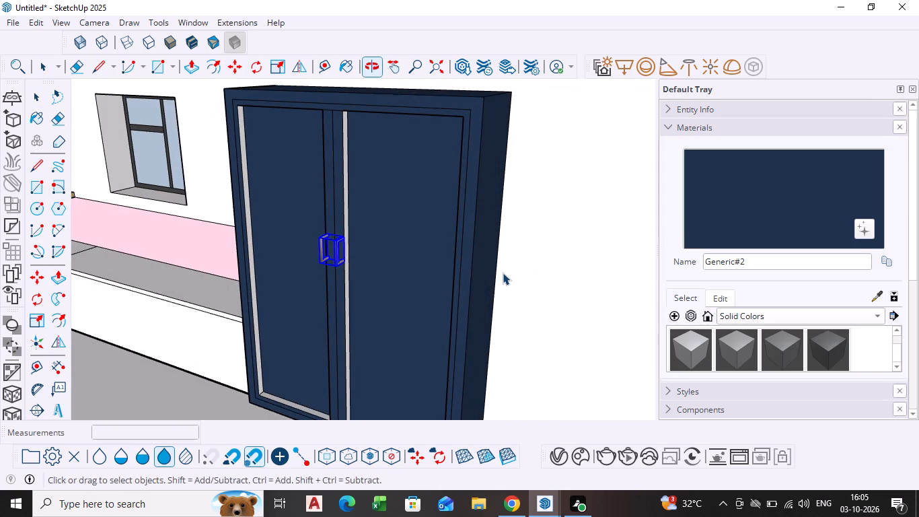
click(503, 273)
scroll(408, 282, down, 1)
middle_drag(405, 283, 342, 292)
scroll(347, 294, down, 1)
scroll(282, 265, up, 6)
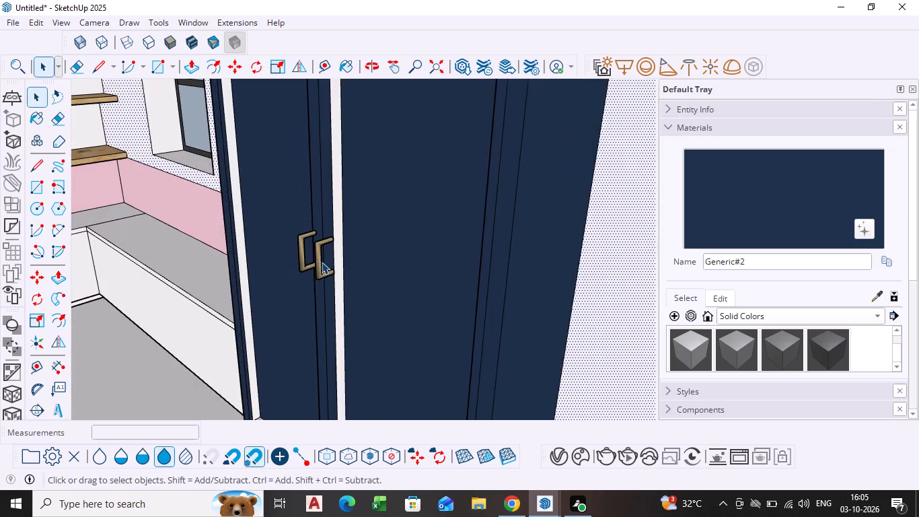
scroll(322, 262, up, 9)
click(318, 264)
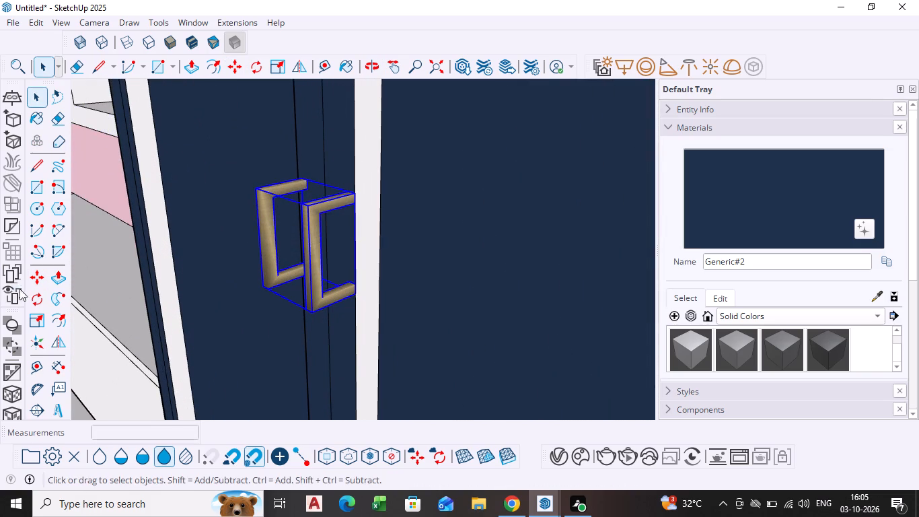
click(38, 319)
scroll(326, 284, up, 4)
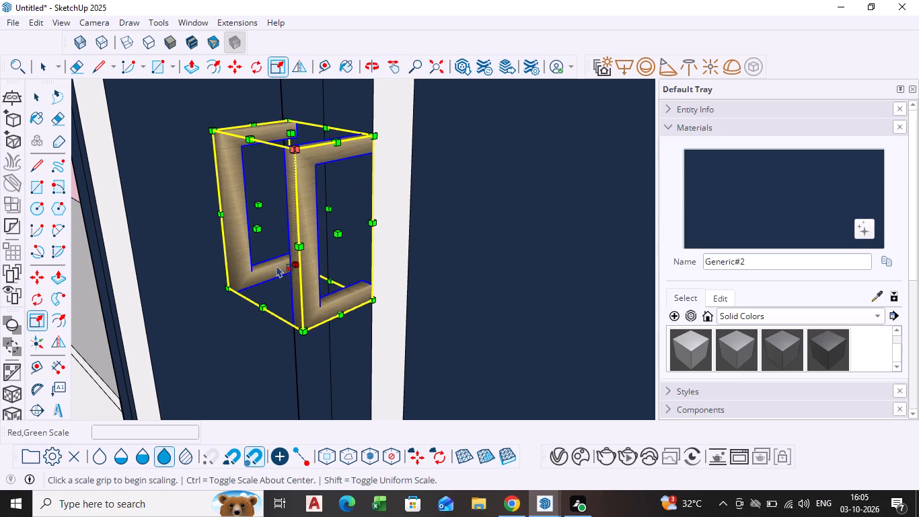
click(259, 229)
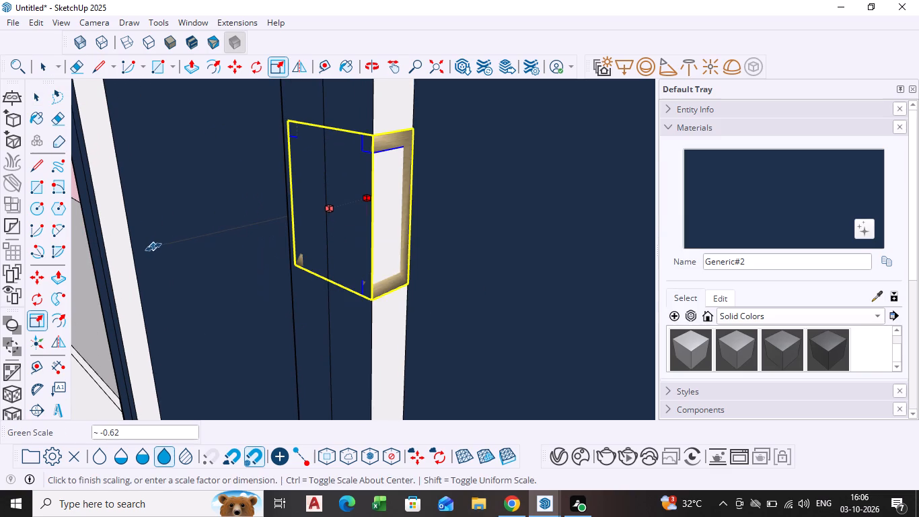
key(ctrl+z)
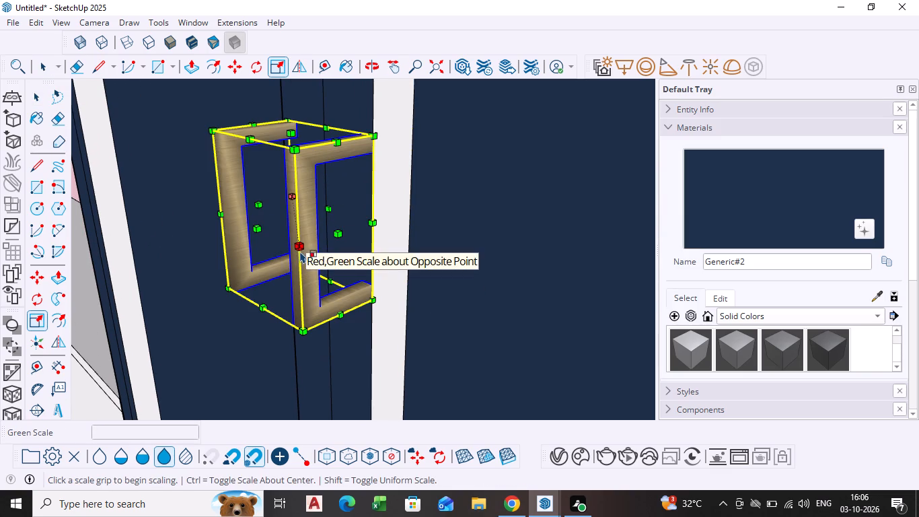
drag(300, 251, 194, 279)
scroll(194, 279, down, 12)
scroll(242, 319, down, 1)
middle_drag(250, 321, 378, 289)
scroll(378, 290, down, 4)
key(space)
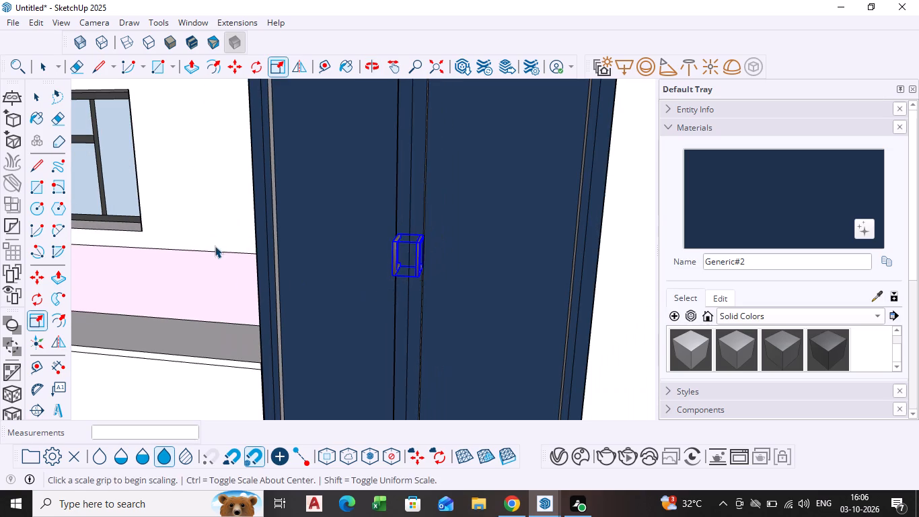
click(203, 232)
scroll(555, 334, down, 1)
middle_drag(554, 334, 330, 369)
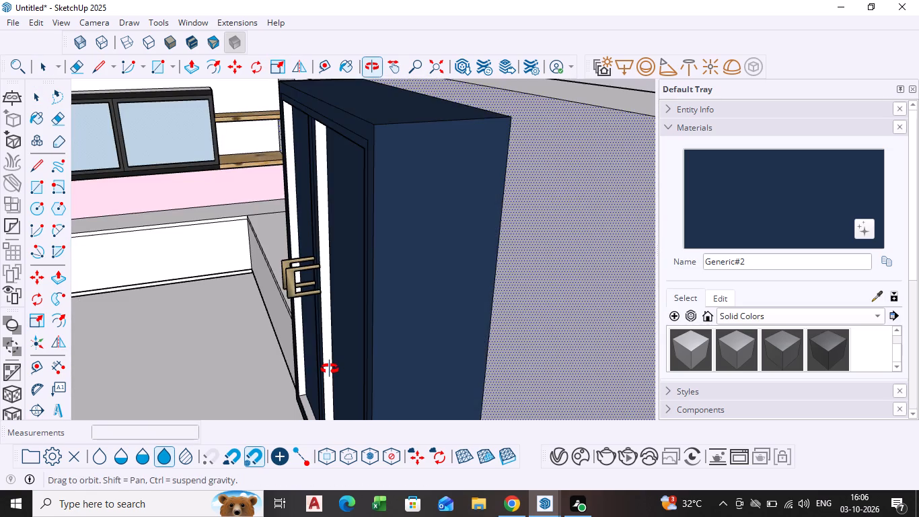
Stretch the gold handle pair upward along the blue axis to nearly three times its height on the tall cabinet's divider.
middle_drag(330, 369, 534, 323)
scroll(512, 305, down, 5)
middle_drag(494, 339, 516, 312)
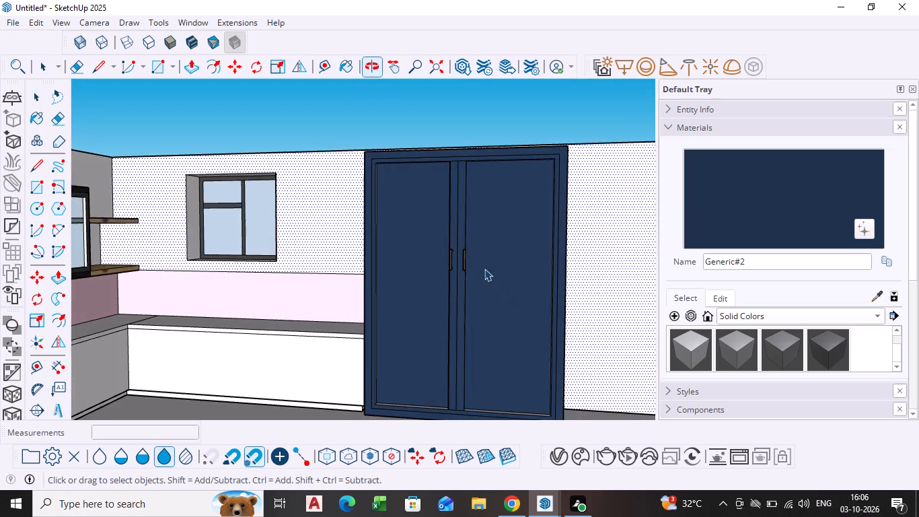
scroll(483, 261, up, 8)
click(449, 264)
scroll(453, 267, down, 1)
middle_drag(453, 267, 420, 290)
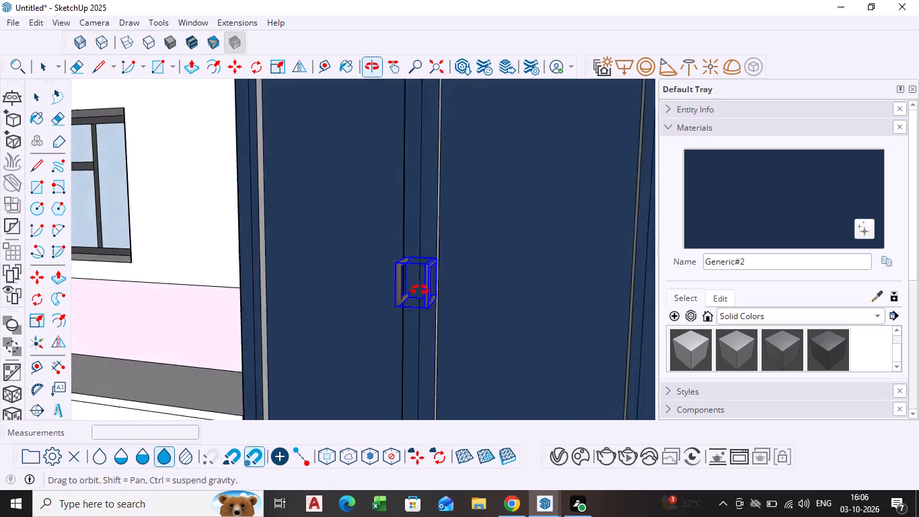
middle_drag(420, 290, 370, 317)
scroll(364, 304, up, 3)
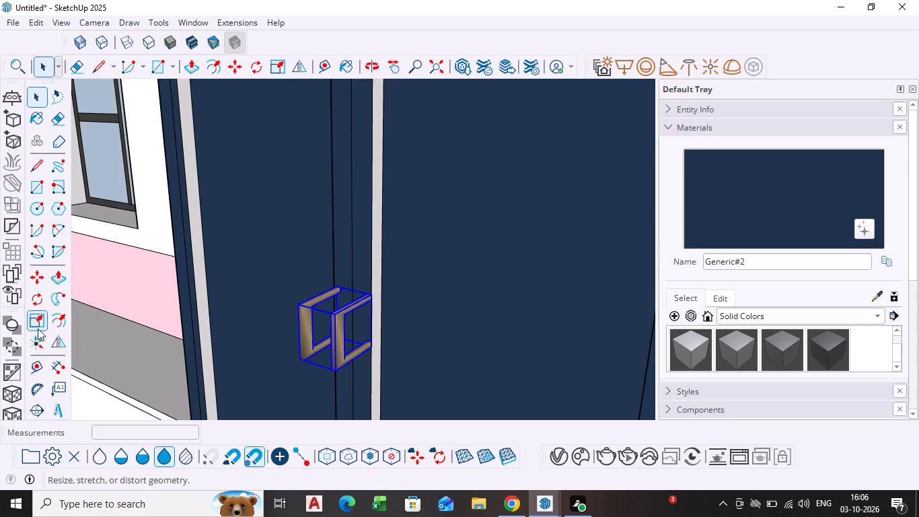
click(38, 323)
middle_drag(309, 305, 315, 339)
scroll(328, 330, up, 3)
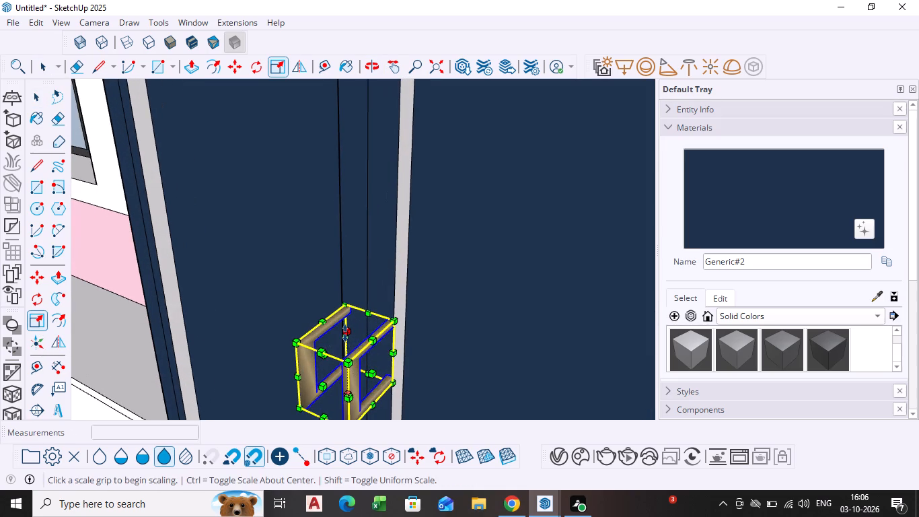
click(345, 334)
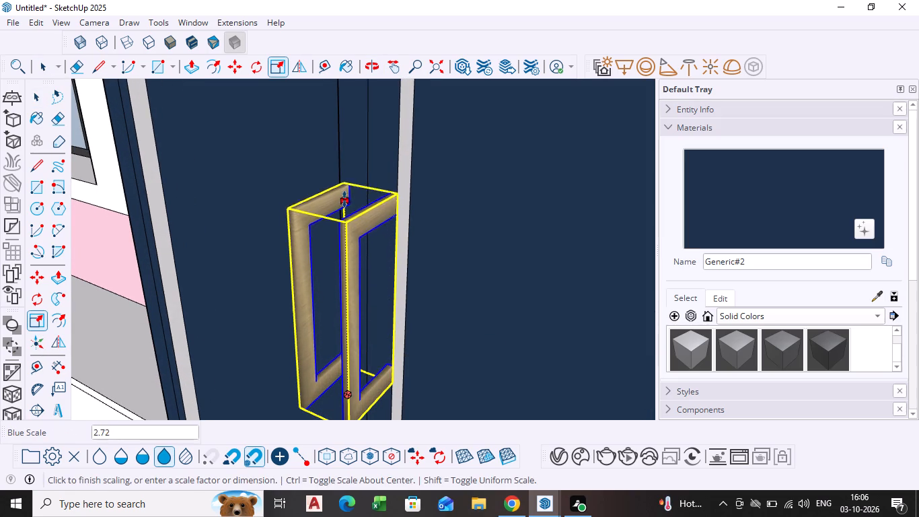
click(346, 188)
scroll(488, 262, down, 6)
key(space)
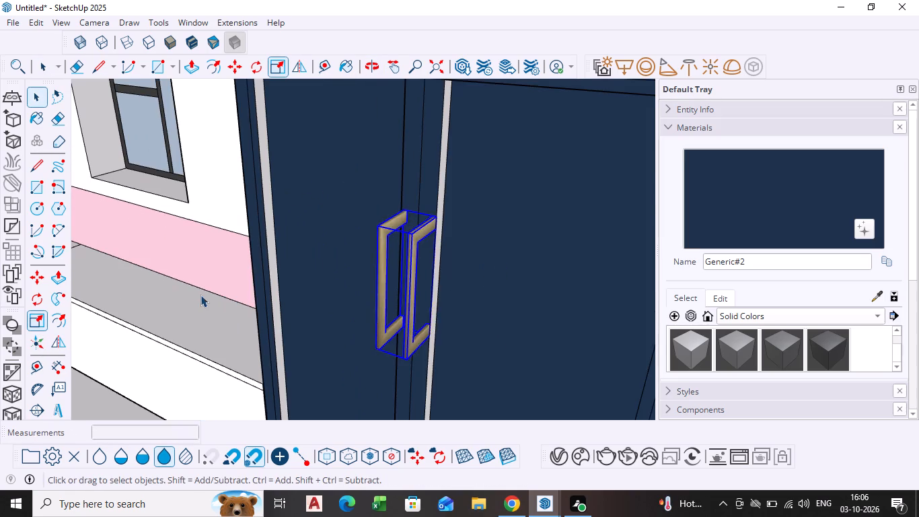
Scale the gold handle pair along the green axis by 0.70 to reduce how far it projects from the cabinet.
scroll(196, 295, down, 4)
scroll(252, 333, down, 3)
middle_drag(281, 331, 392, 272)
click(509, 141)
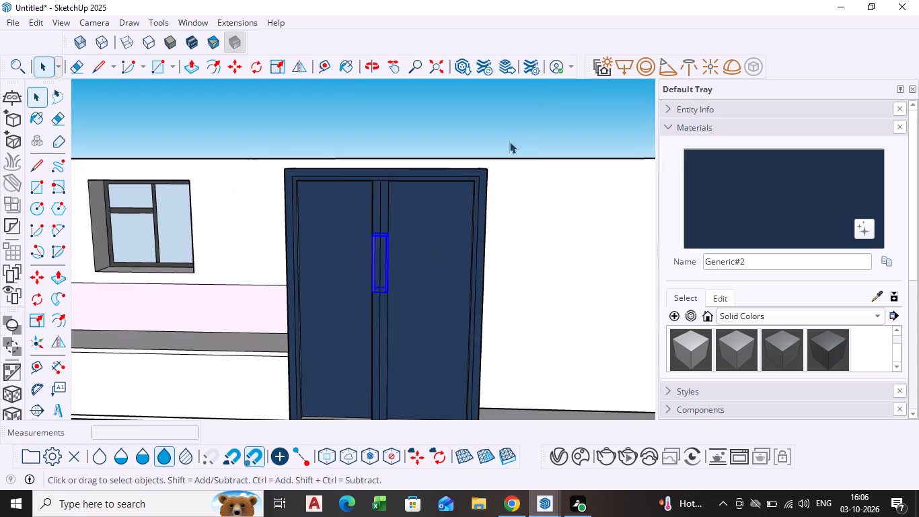
scroll(434, 379, down, 1)
middle_drag(434, 379, 271, 384)
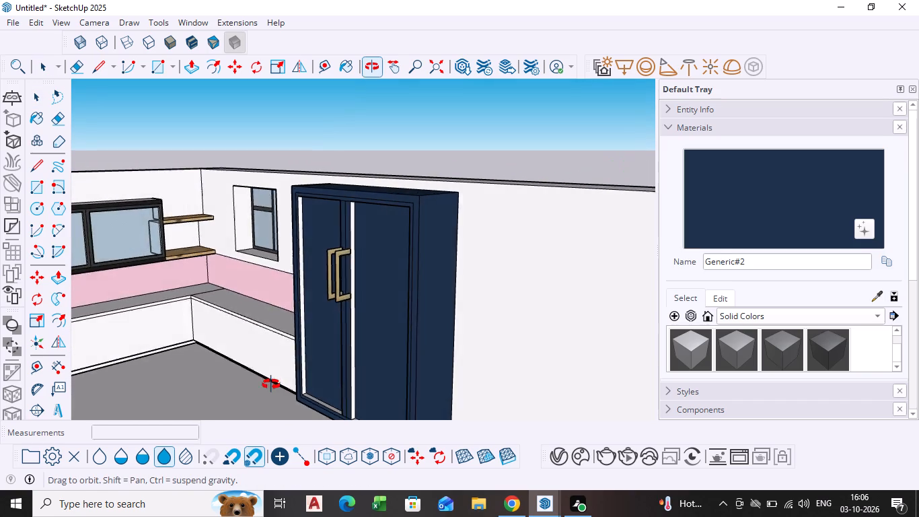
middle_drag(271, 384, 248, 384)
scroll(349, 286, up, 4)
click(325, 269)
scroll(314, 284, up, 5)
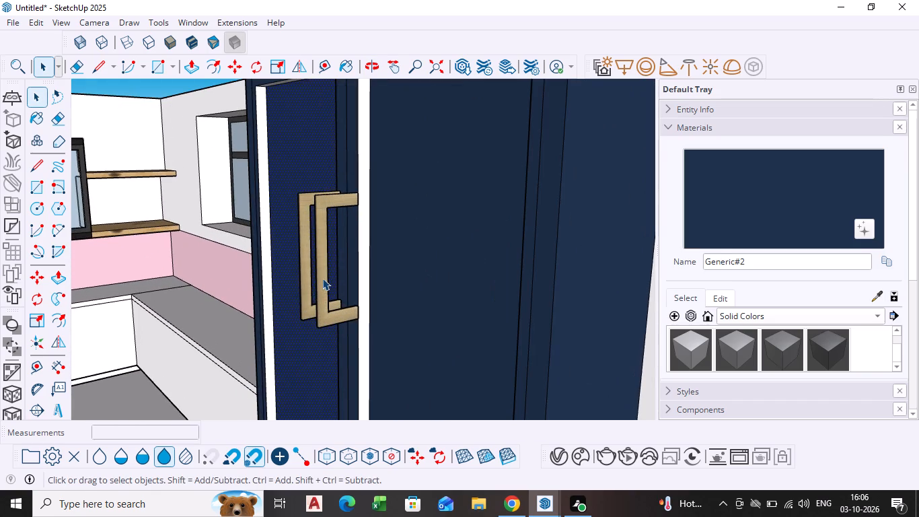
click(322, 278)
middle_drag(320, 283, 332, 285)
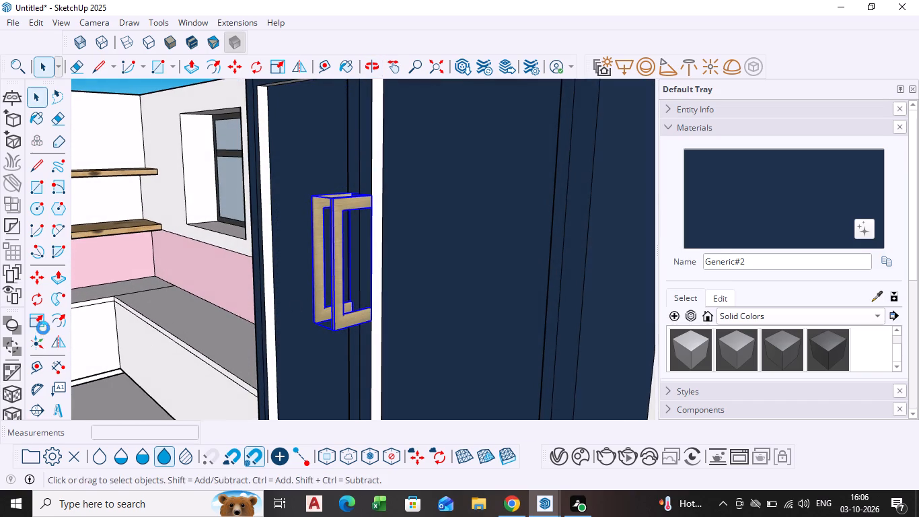
click(43, 328)
scroll(338, 268, up, 4)
click(312, 258)
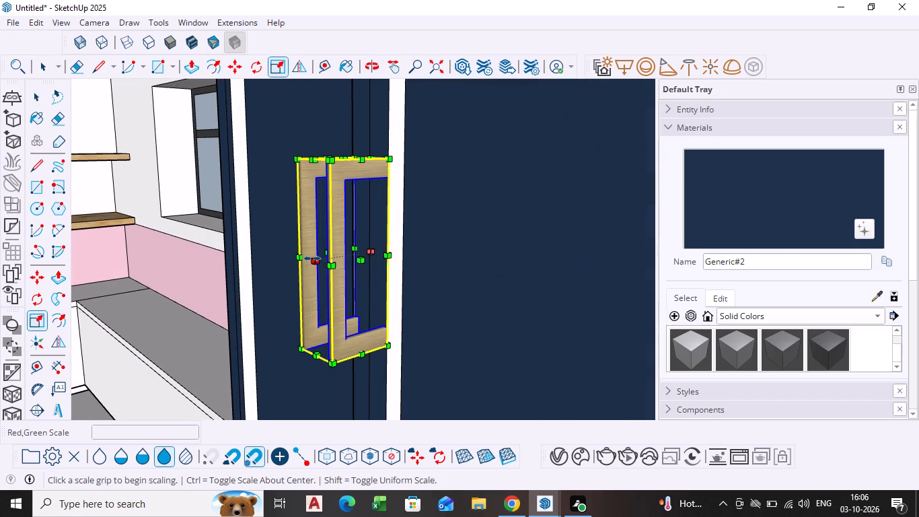
click(332, 254)
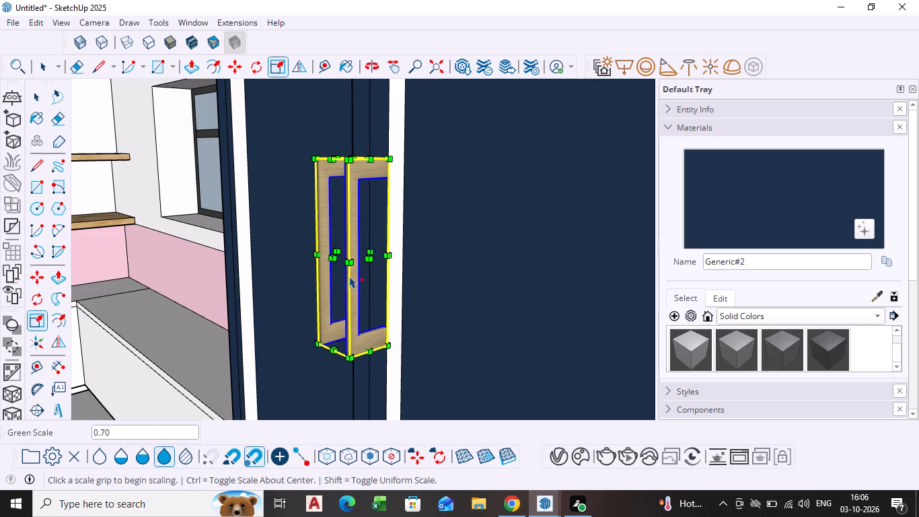
key(space)
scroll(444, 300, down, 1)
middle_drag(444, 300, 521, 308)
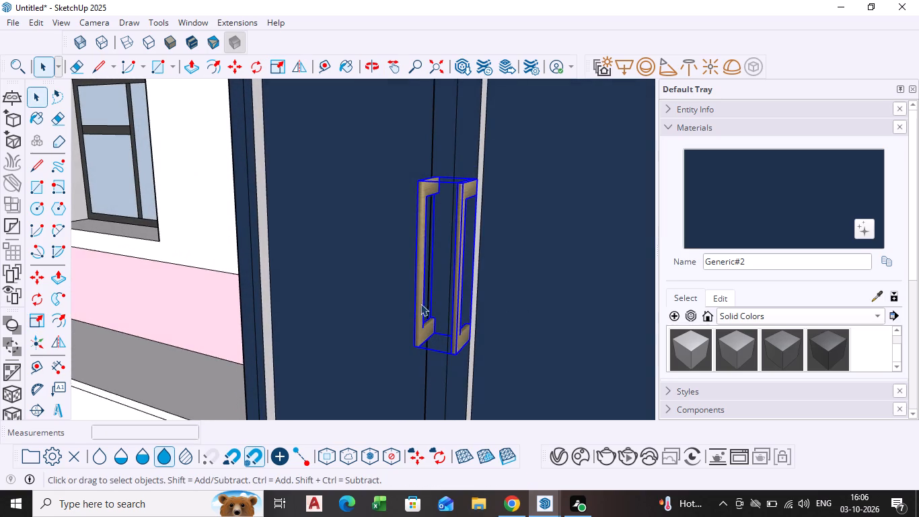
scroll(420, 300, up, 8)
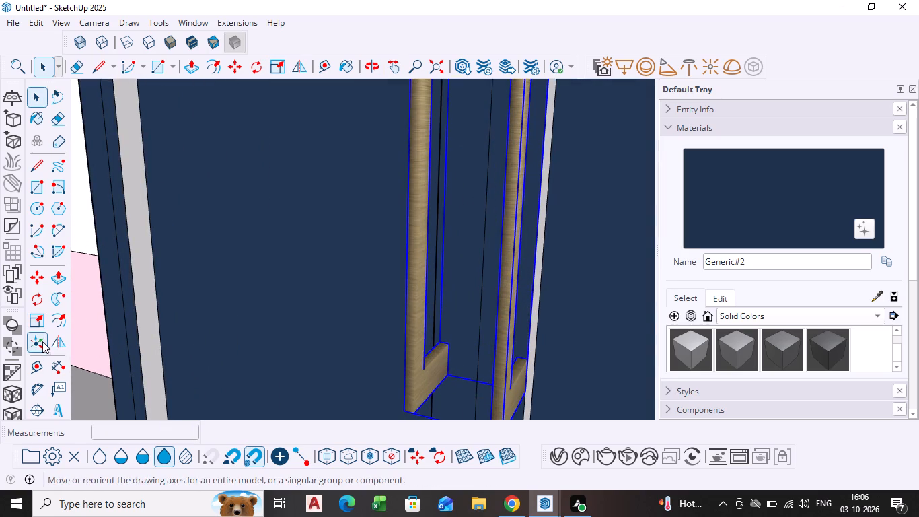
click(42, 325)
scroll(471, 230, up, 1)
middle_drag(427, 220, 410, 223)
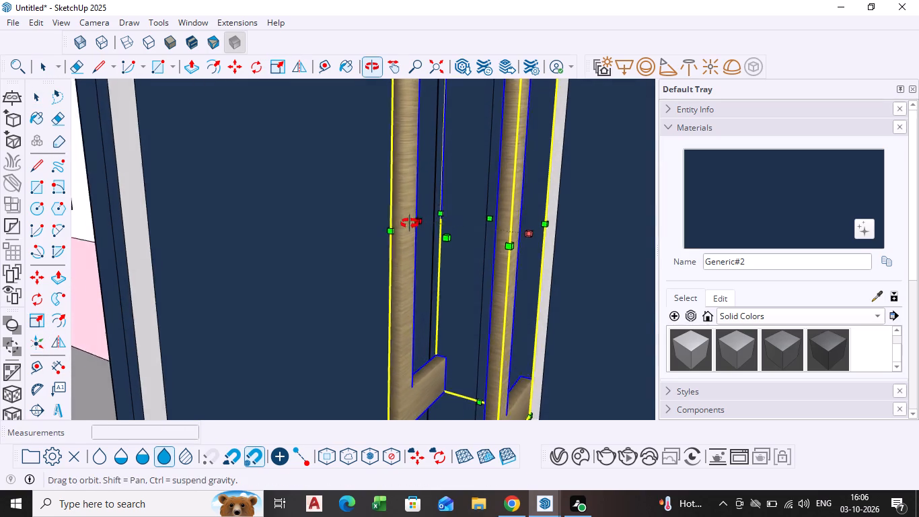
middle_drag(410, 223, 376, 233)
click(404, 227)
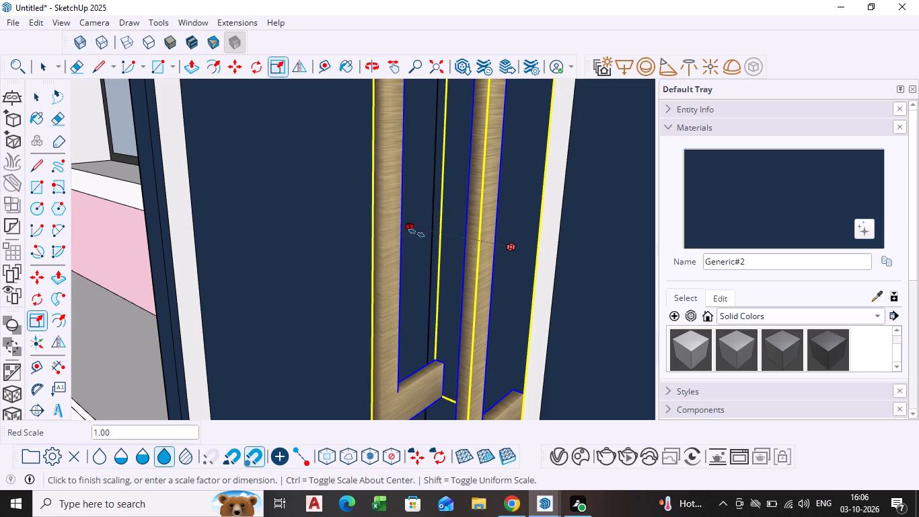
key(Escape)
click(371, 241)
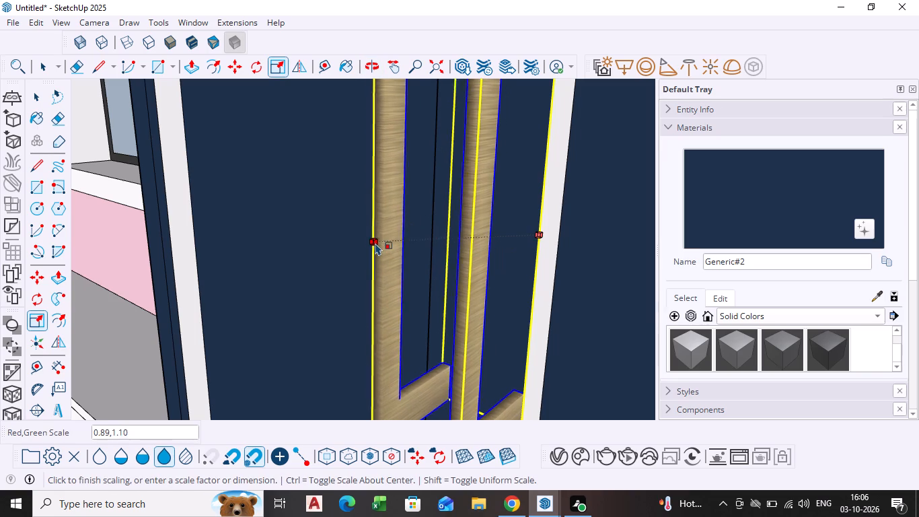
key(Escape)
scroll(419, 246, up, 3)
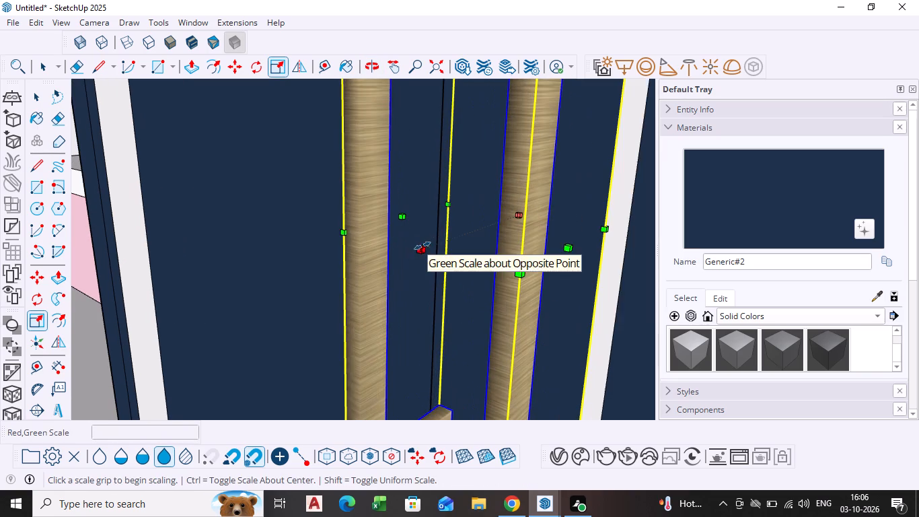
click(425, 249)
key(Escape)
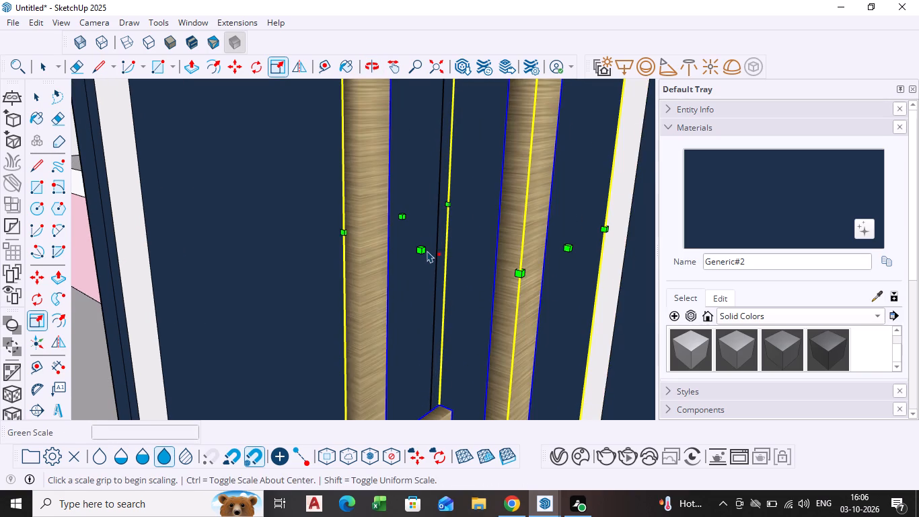
Open the handle group and scale the left door's handle alone along the red axis by about 3.5 to thicken it.
scroll(426, 255, down, 8)
middle_drag(397, 190, 466, 298)
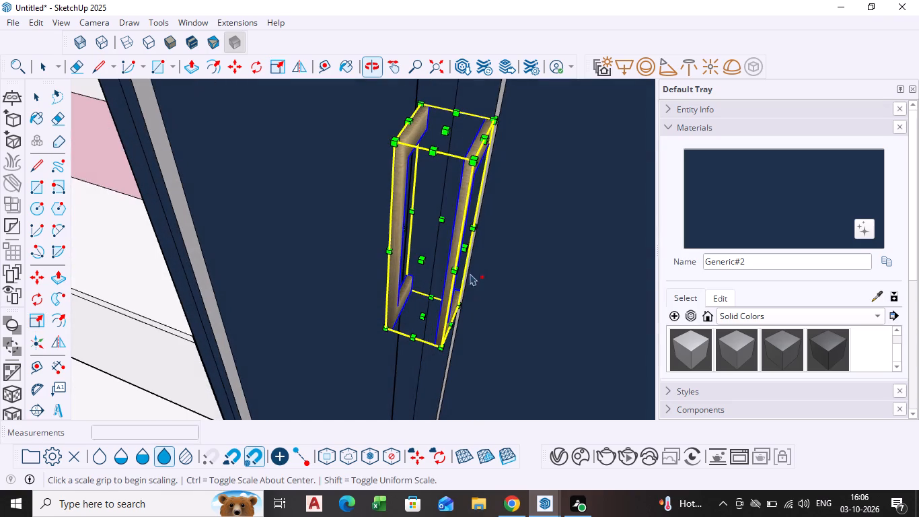
scroll(425, 147, up, 4)
click(408, 139)
double_click(403, 138)
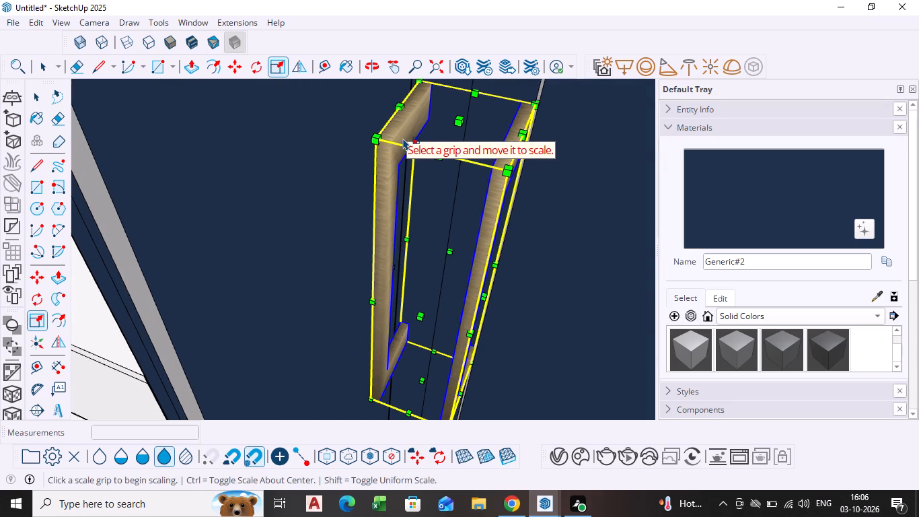
key(space)
triple_click(393, 141)
click(393, 141)
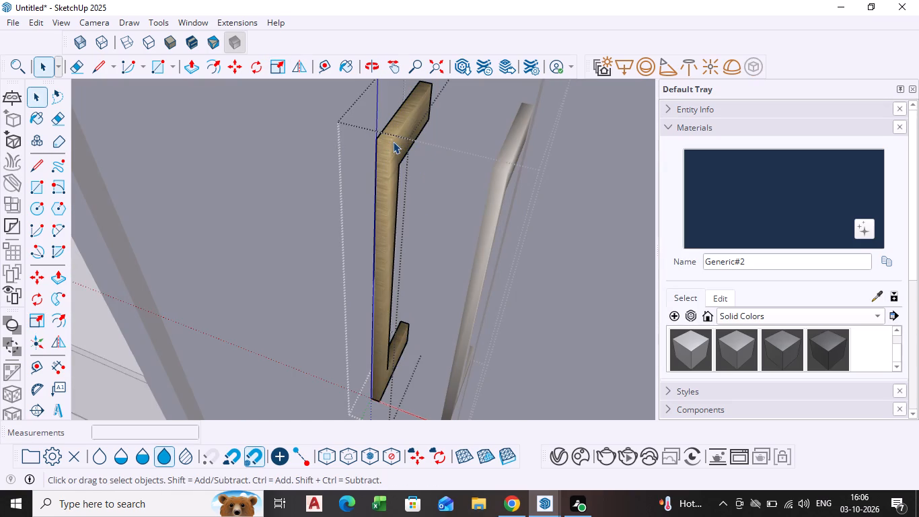
click(392, 143)
click(40, 320)
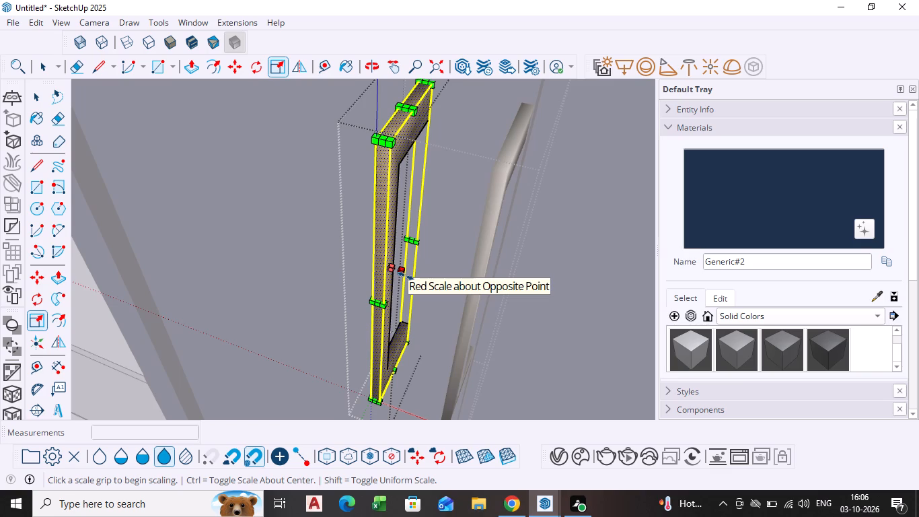
middle_drag(406, 276, 358, 283)
click(358, 279)
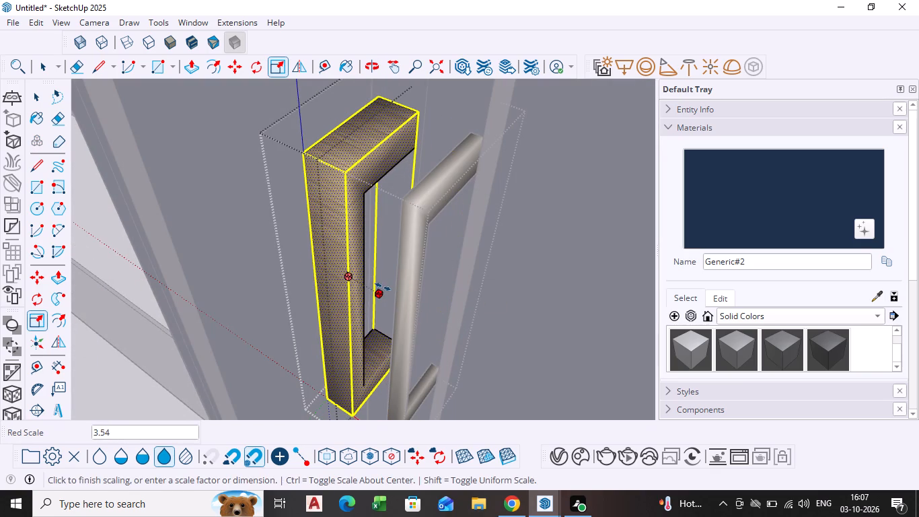
click(383, 287)
key(space)
Open the right door's handle and scale it along the red axis to thicken its bar toward the left handle.
double_click(424, 312)
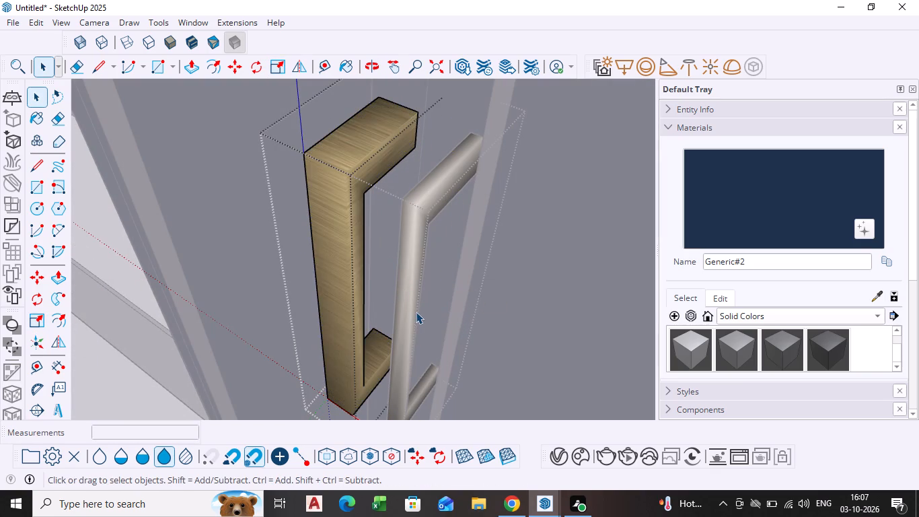
triple_click(416, 312)
click(416, 312)
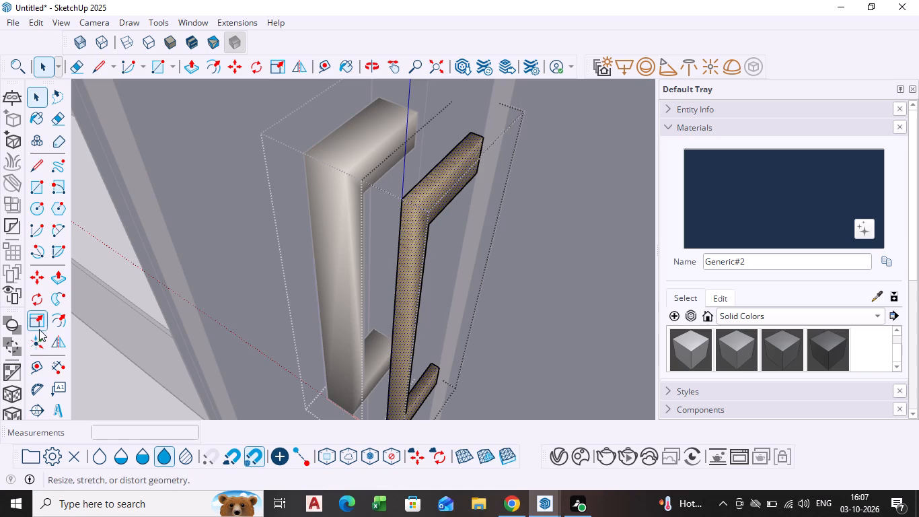
click(39, 324)
click(432, 326)
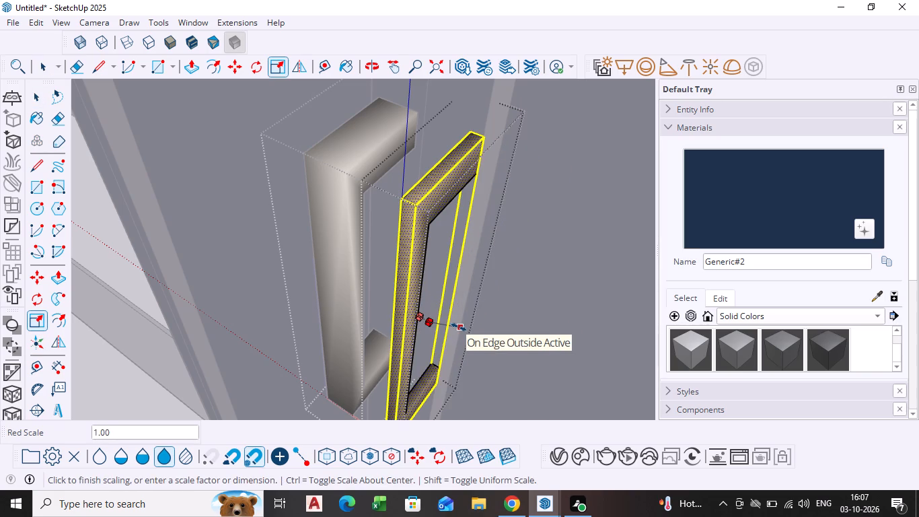
key(space)
middle_drag(445, 333, 559, 306)
scroll(436, 297, up, 3)
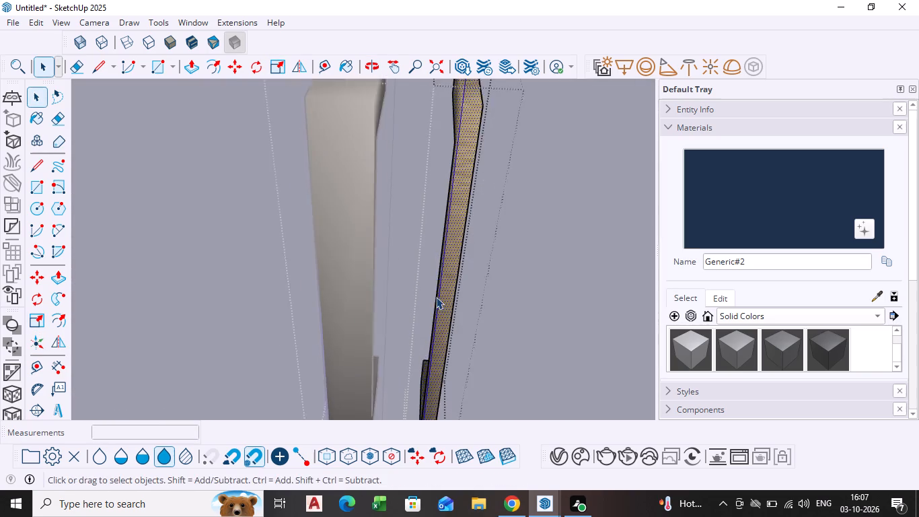
middle_drag(434, 297, 544, 314)
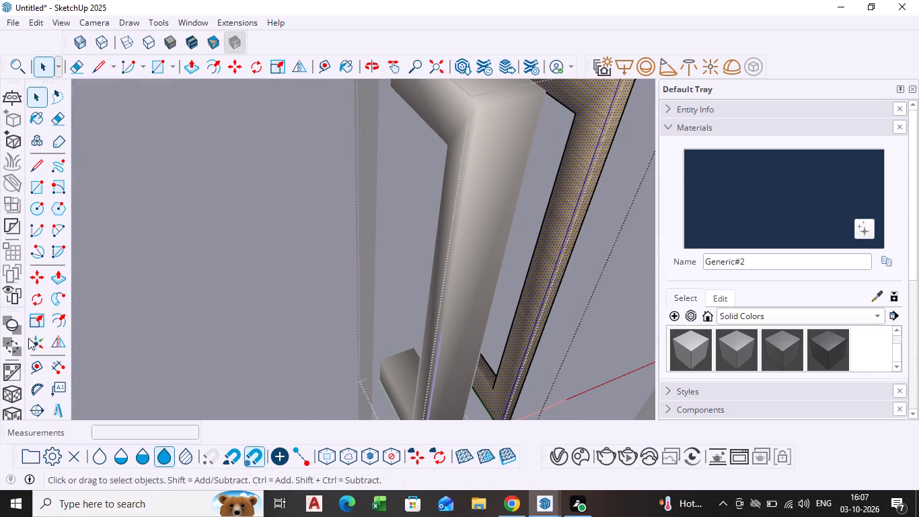
click(32, 331)
scroll(542, 294, up, 8)
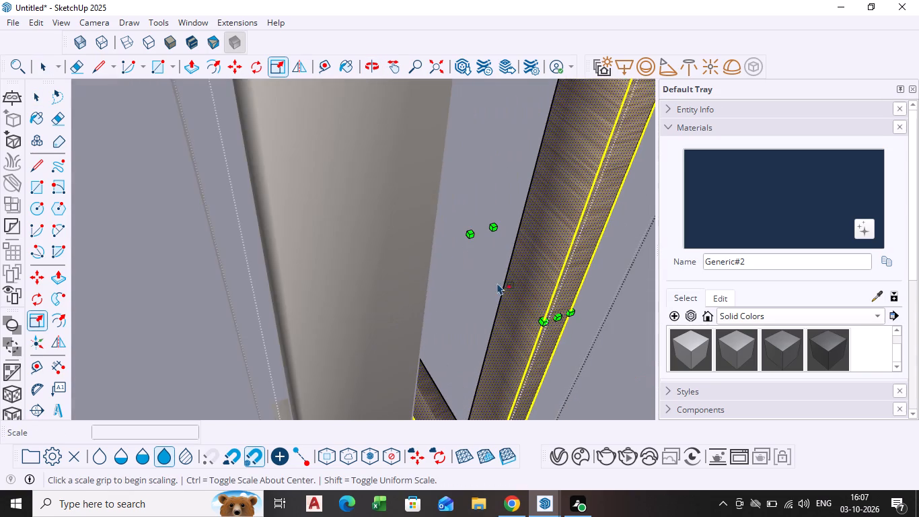
middle_drag(493, 281, 468, 294)
click(433, 262)
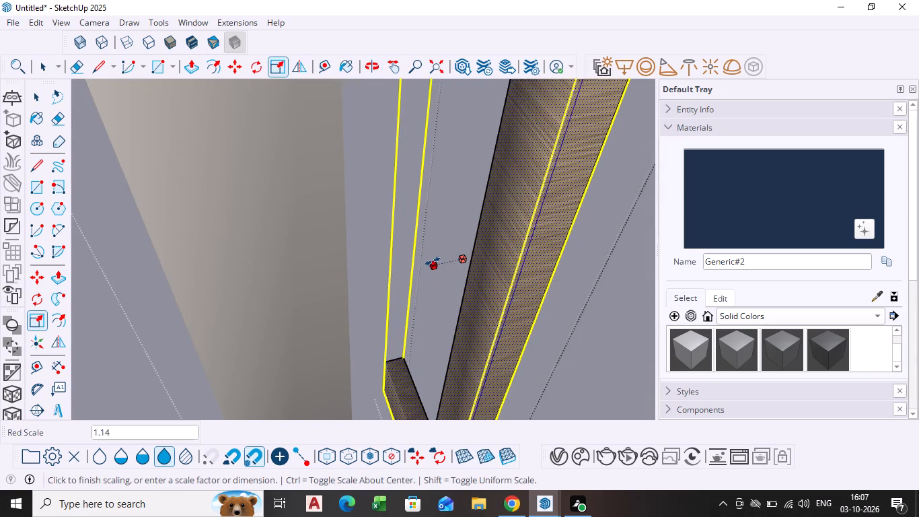
click(402, 261)
key(space)
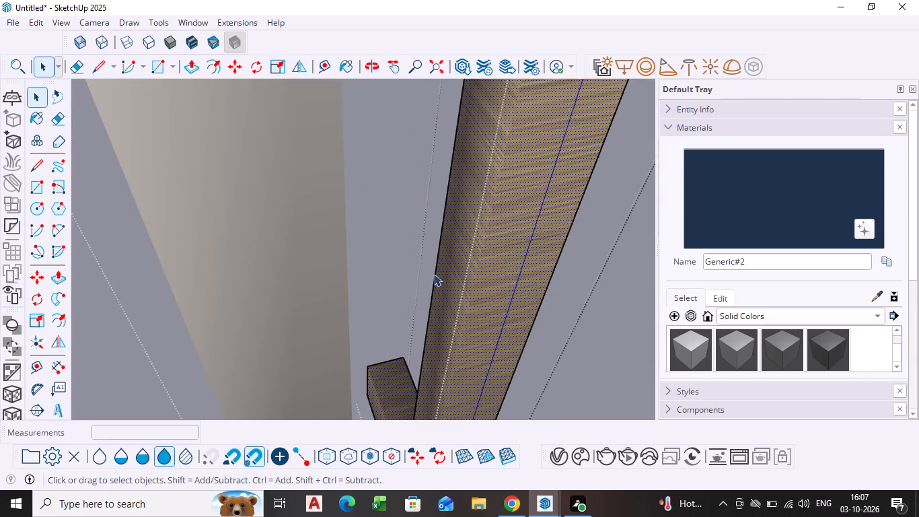
Exit the handle group's editing and check the thickened handles against the whole tall cabinet front.
scroll(519, 275, down, 20)
middle_drag(435, 307, 406, 295)
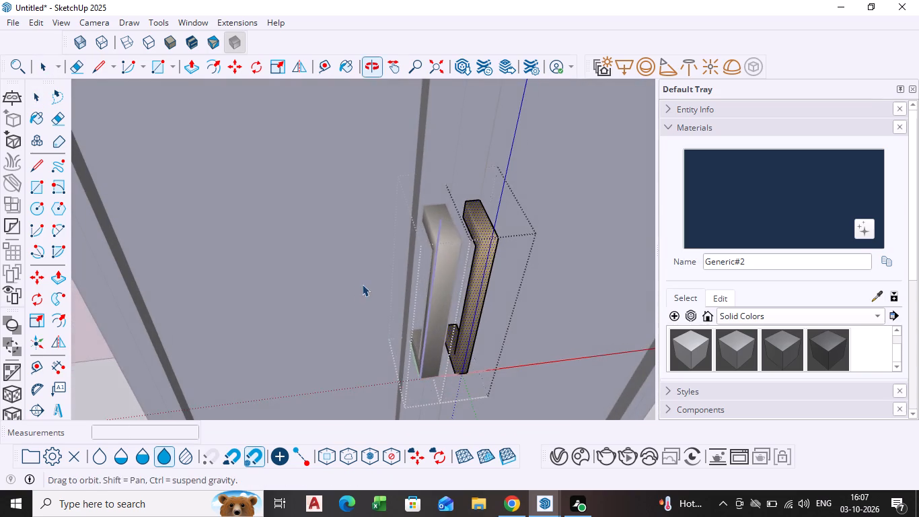
click(356, 283)
scroll(448, 319, down, 5)
middle_drag(438, 349, 385, 274)
scroll(390, 336, down, 1)
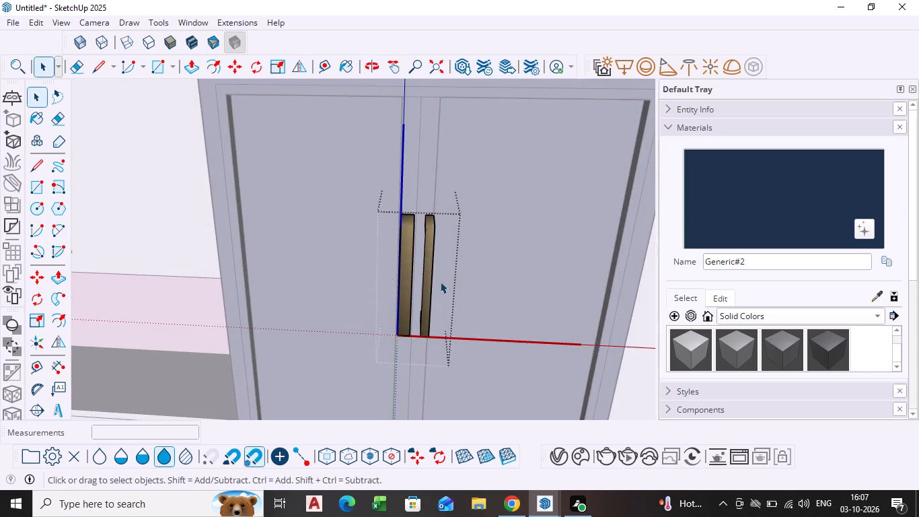
scroll(442, 281, up, 5)
click(598, 316)
scroll(522, 311, down, 11)
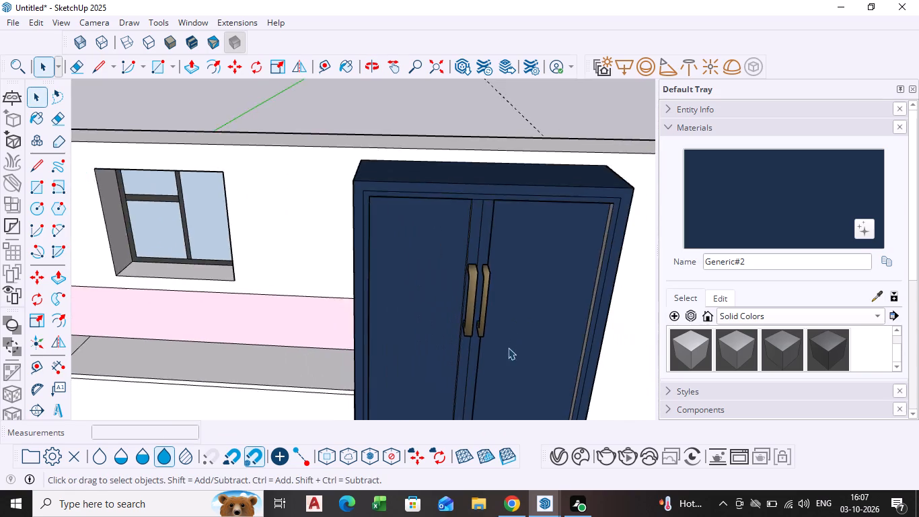
Open the gold handle group on the tall cabinet and enter the right door's handle for editing.
scroll(508, 350, down, 4)
scroll(544, 394, down, 2)
middle_drag(544, 394, 433, 380)
scroll(435, 380, down, 6)
scroll(503, 368, down, 3)
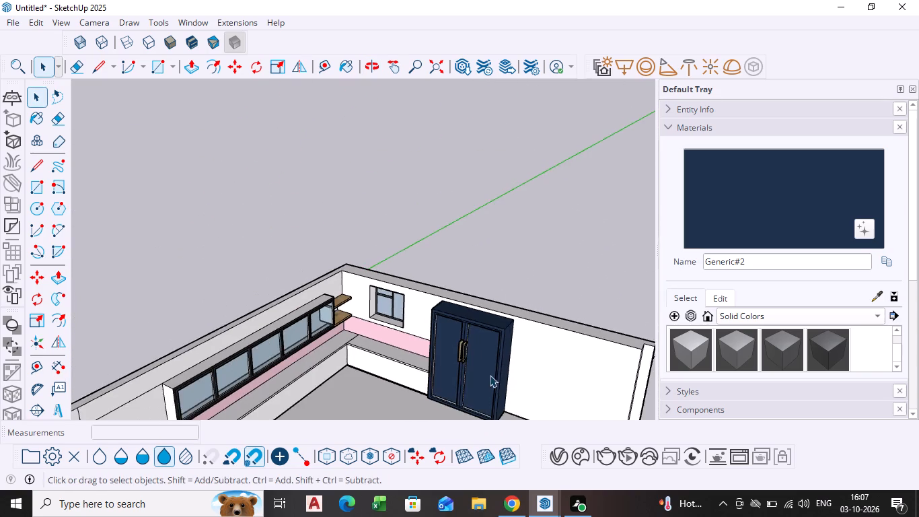
middle_drag(439, 392, 533, 321)
scroll(492, 321, up, 13)
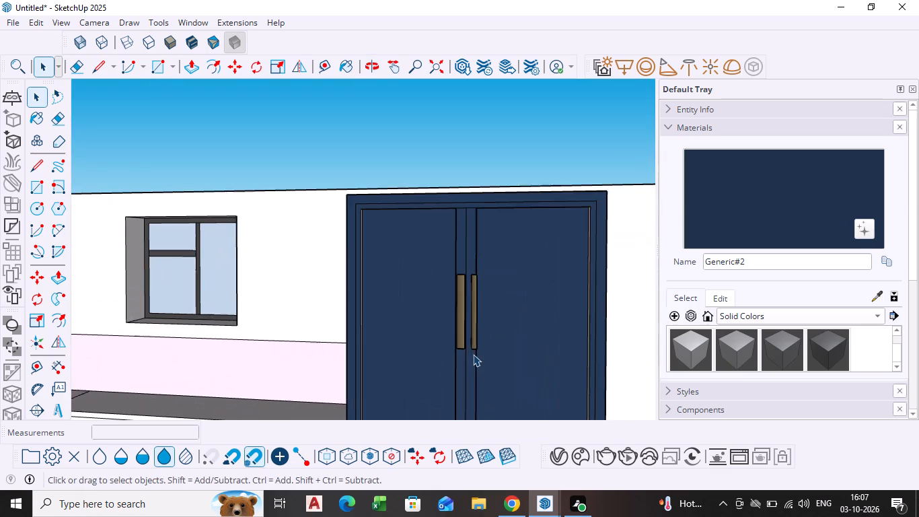
middle_drag(473, 354, 484, 374)
scroll(477, 342, up, 6)
click(478, 338)
double_click(478, 338)
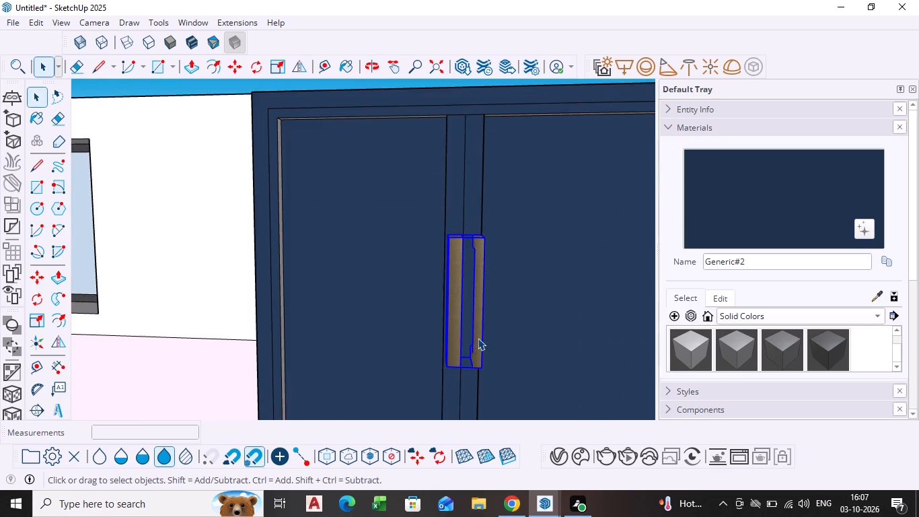
double_click(478, 338)
middle_drag(478, 338, 438, 372)
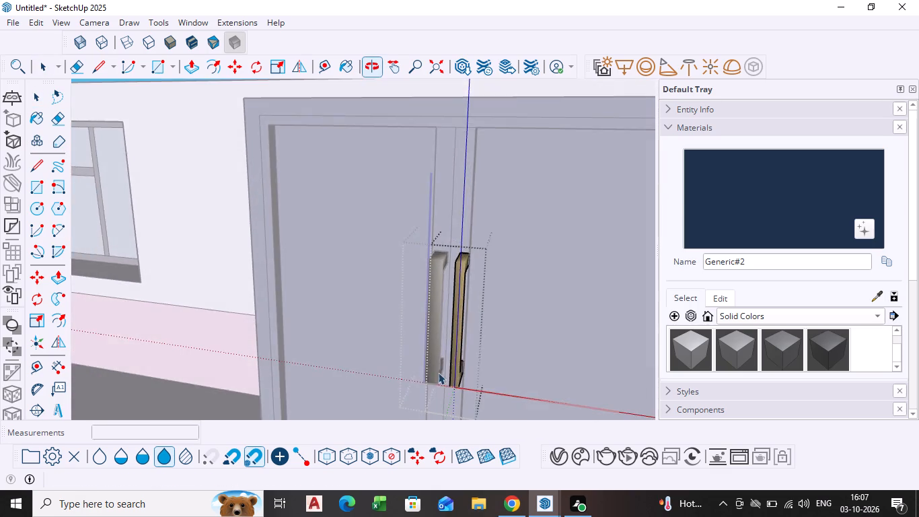
scroll(447, 350, up, 8)
middle_drag(447, 349, 561, 359)
scroll(0, 363, up, 2)
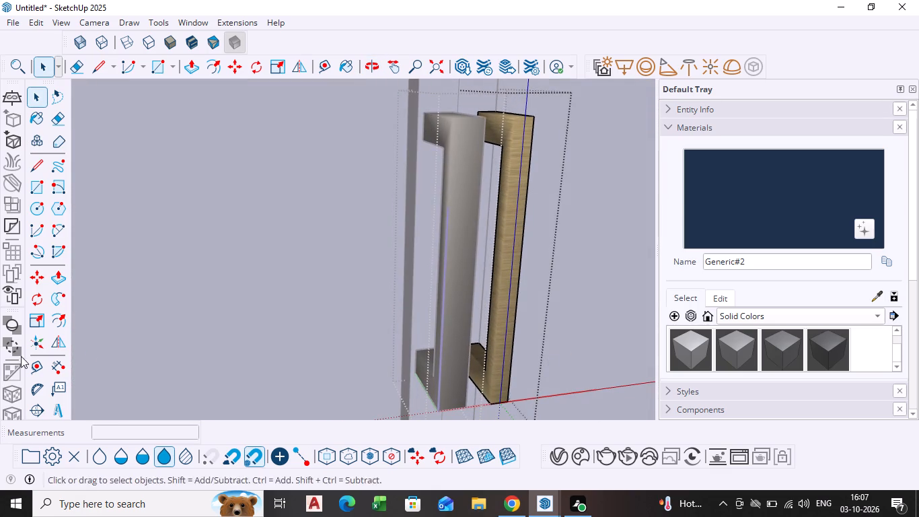
scroll(21, 356, up, 1)
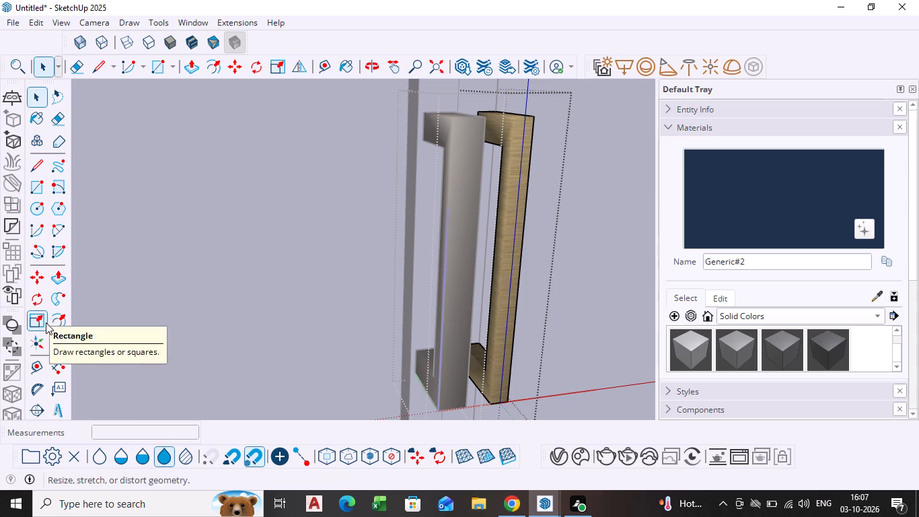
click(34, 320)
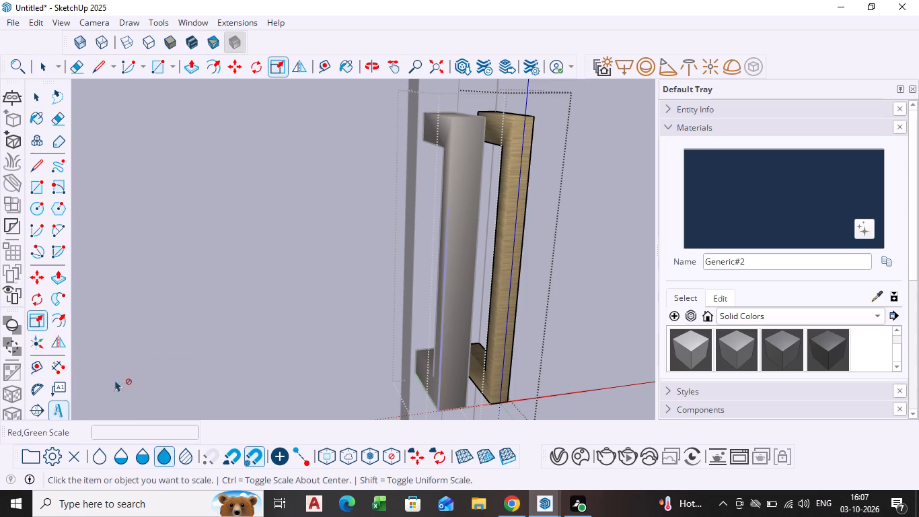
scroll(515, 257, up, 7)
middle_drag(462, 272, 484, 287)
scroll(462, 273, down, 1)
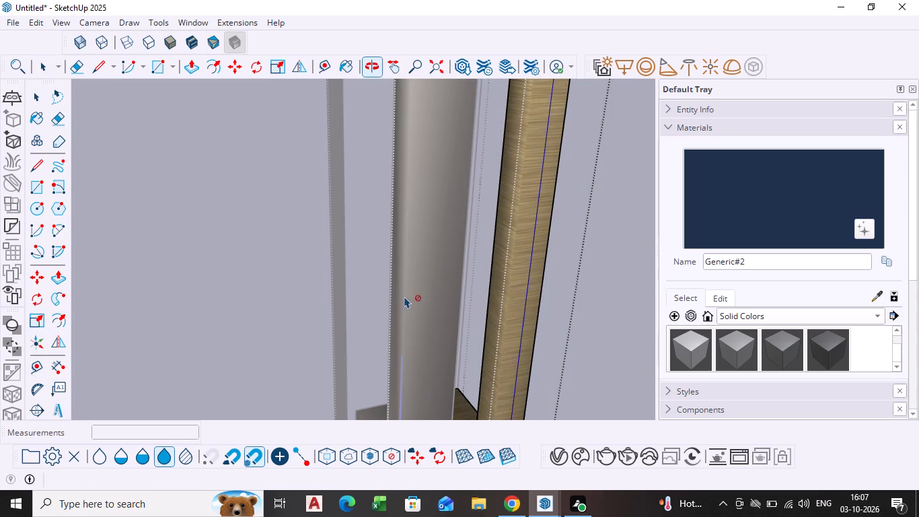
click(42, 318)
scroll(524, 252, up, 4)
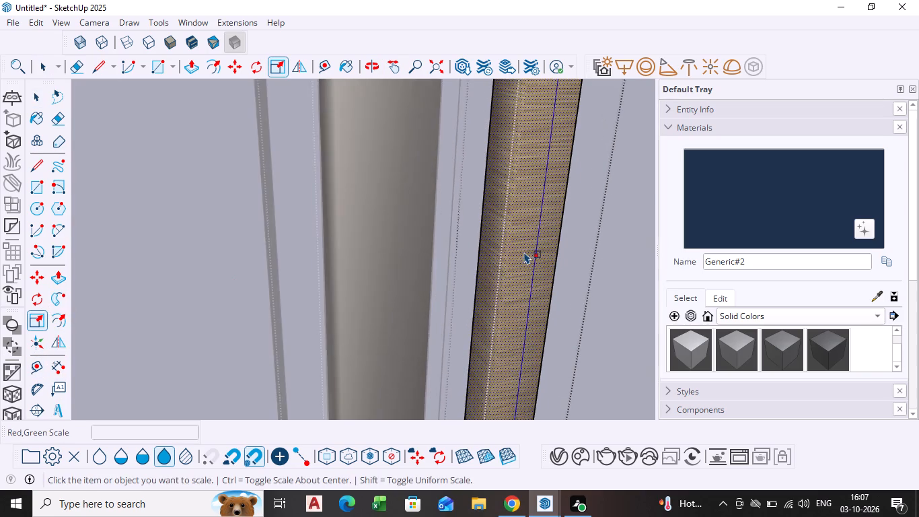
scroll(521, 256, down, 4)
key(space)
Scale the right door's handle along the red axis to widen its bar toward the left handle, and exit the handle group.
triple_click(526, 279)
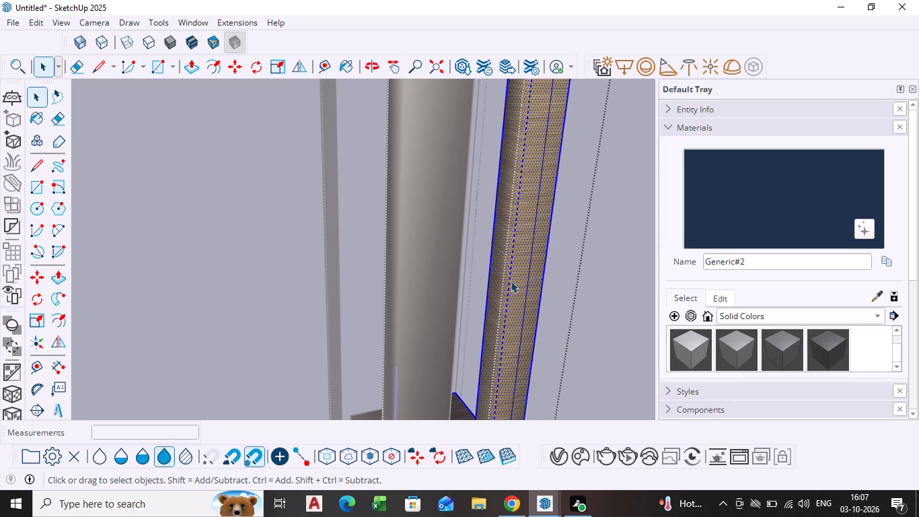
click(510, 281)
click(510, 281)
click(42, 312)
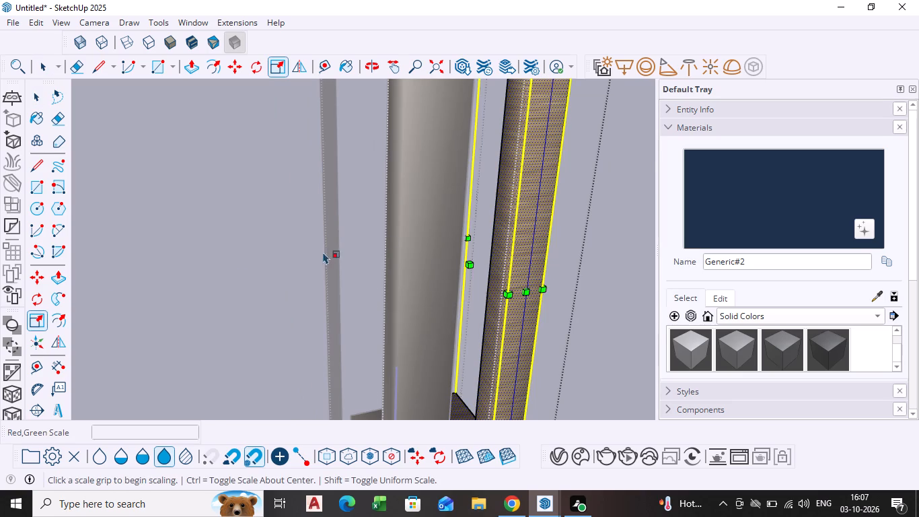
scroll(457, 229, up, 4)
middle_drag(482, 275, 427, 289)
scroll(418, 303, up, 2)
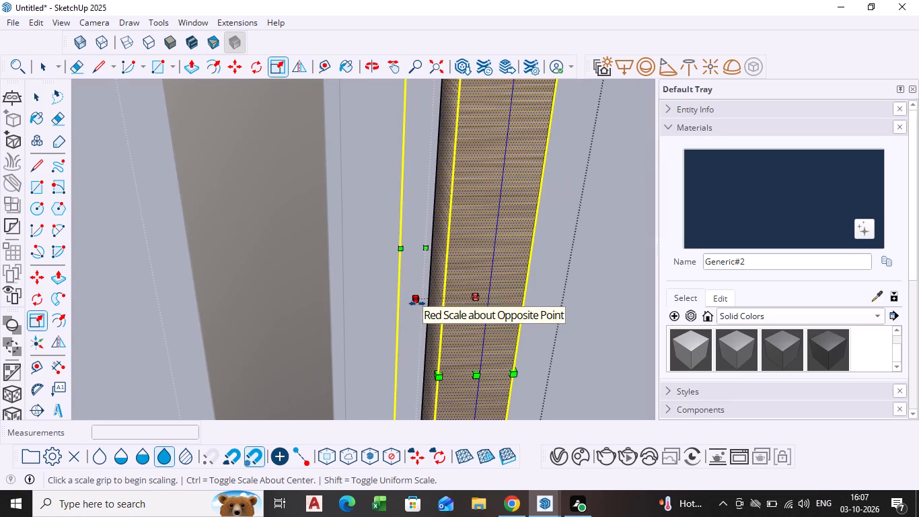
click(417, 304)
click(388, 304)
key(space)
scroll(540, 276, down, 10)
click(591, 292)
scroll(577, 314, down, 15)
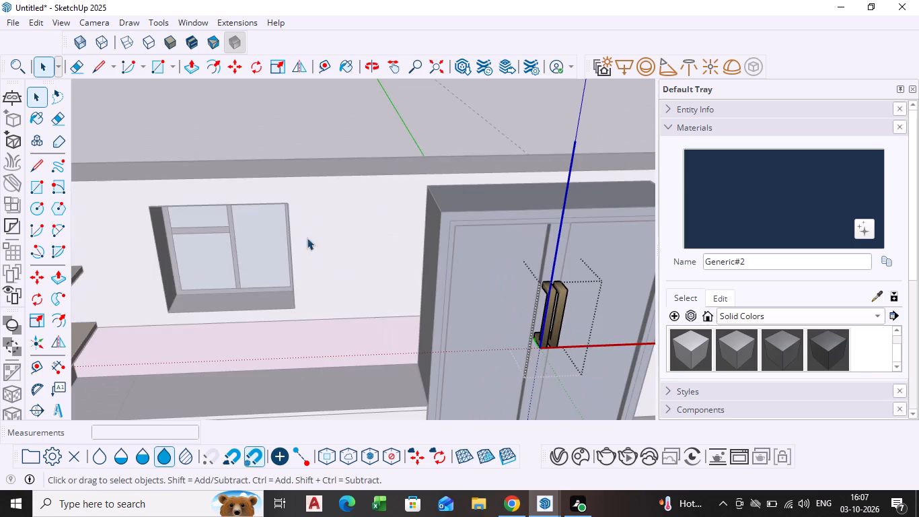
click(342, 138)
Move the gold handle pair straight down the tall cabinet doors by about 7 3/4".
scroll(449, 279, down, 2)
middle_drag(451, 291, 290, 242)
scroll(289, 236, down, 4)
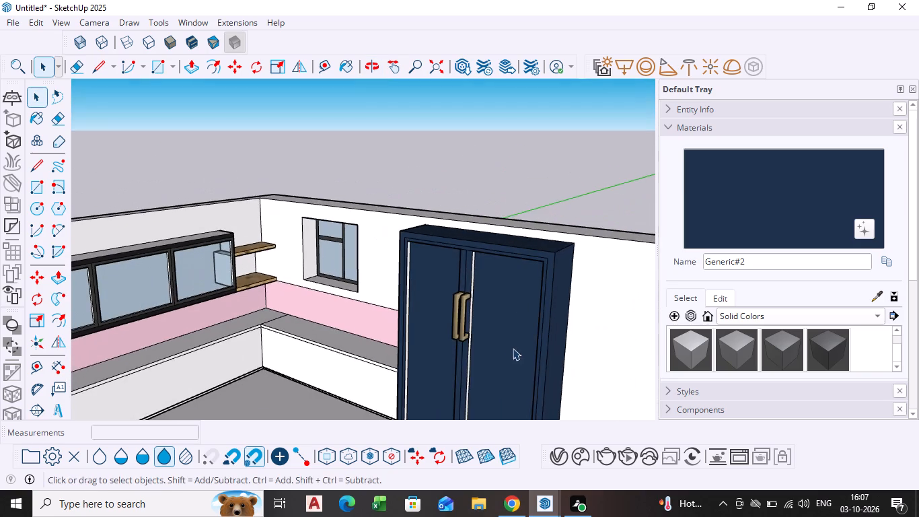
middle_drag(502, 351, 491, 324)
scroll(502, 351, down, 1)
shift+middle_drag(476, 366, 460, 254)
scroll(442, 236, up, 4)
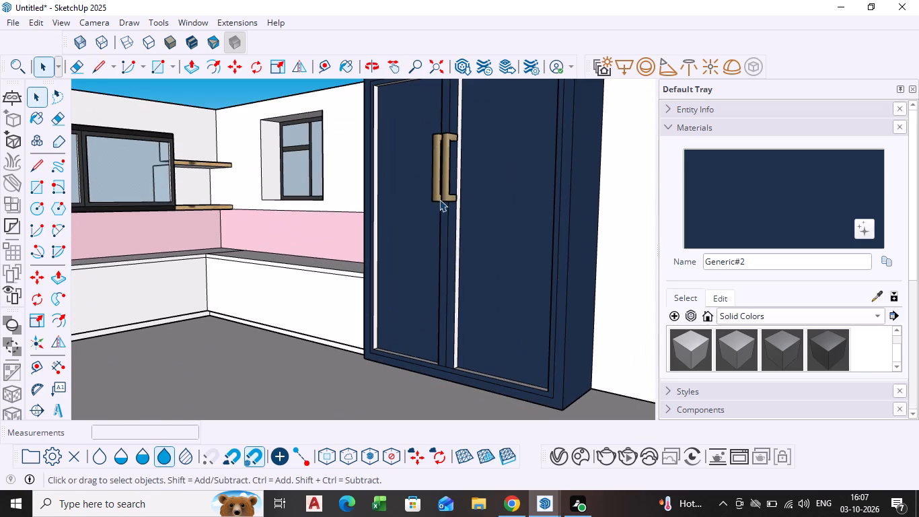
click(439, 166)
scroll(441, 176, up, 4)
key(m)
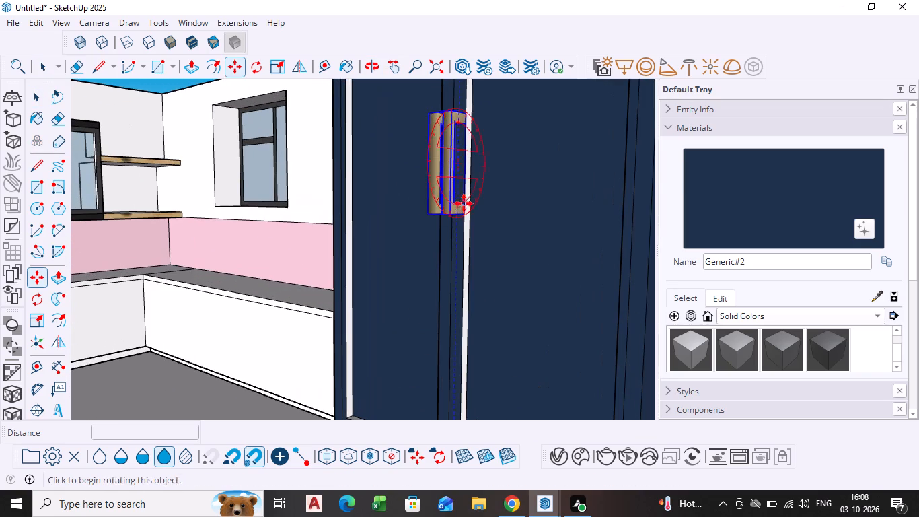
click(466, 213)
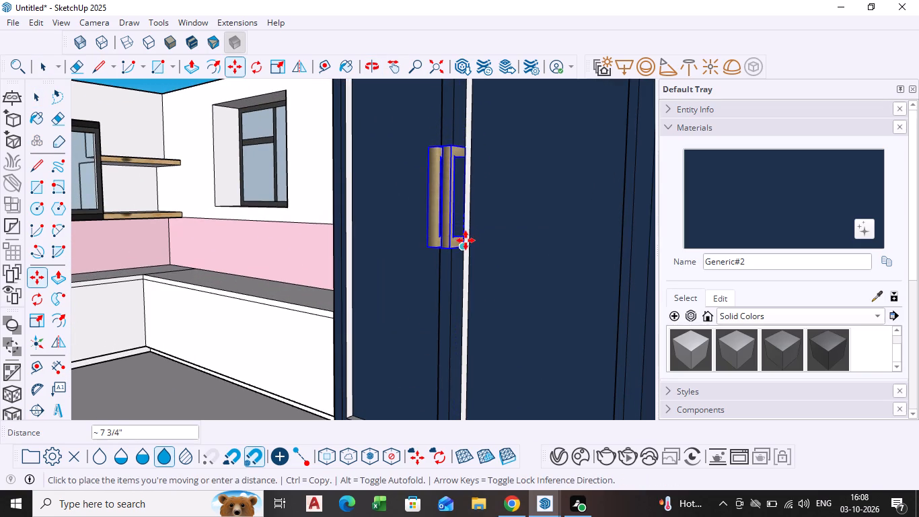
click(466, 244)
key(v)
key(space)
scroll(507, 266, down, 9)
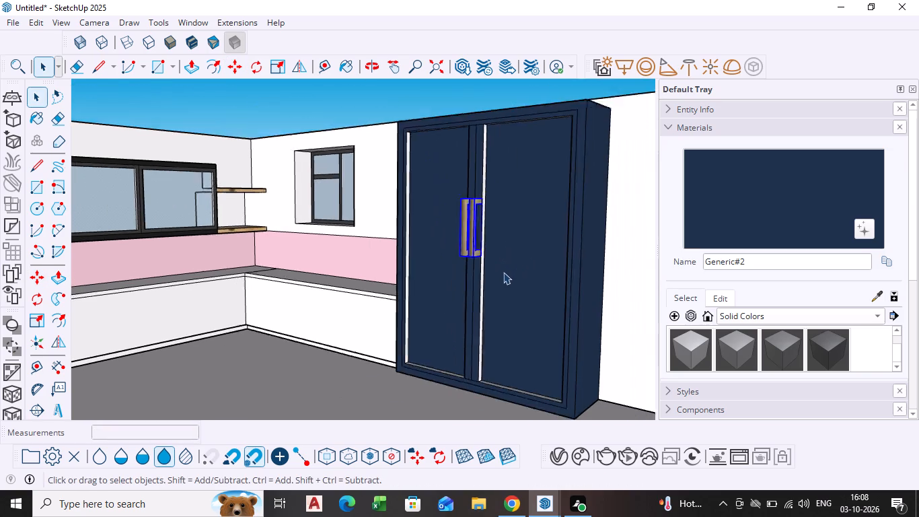
click(452, 116)
Examine the lowered handles from the front and side of the tall cabinet and against the whole kitchen.
middle_drag(461, 268, 433, 283)
scroll(433, 283, down, 3)
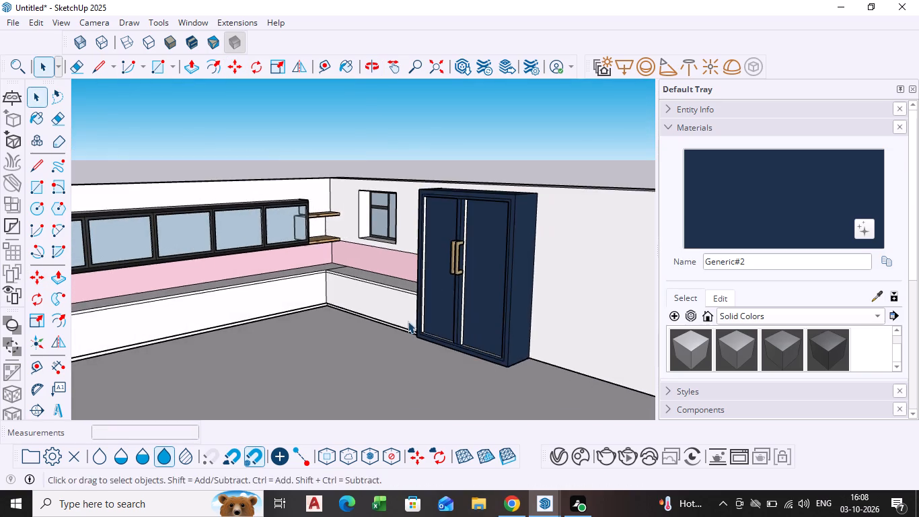
middle_drag(408, 322, 503, 288)
scroll(420, 330, down, 1)
scroll(501, 310, down, 1)
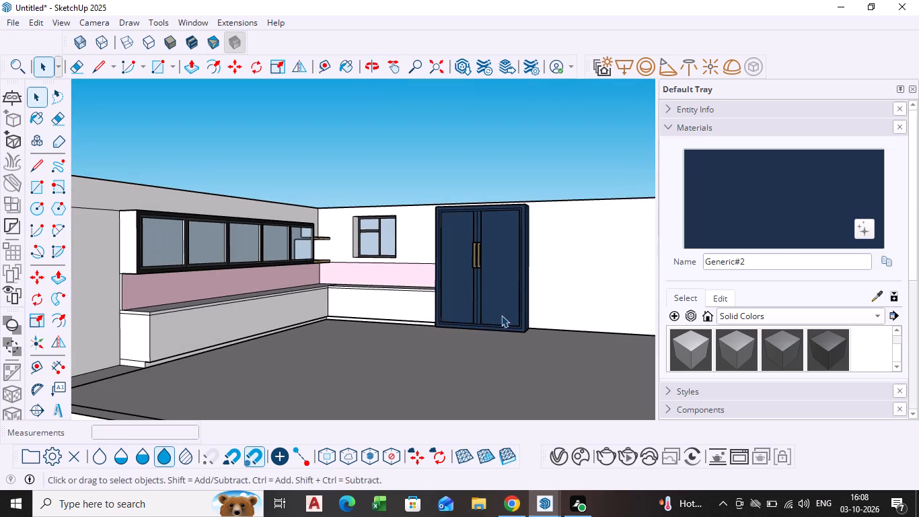
middle_drag(501, 316, 448, 349)
scroll(448, 349, down, 1)
scroll(472, 287, up, 8)
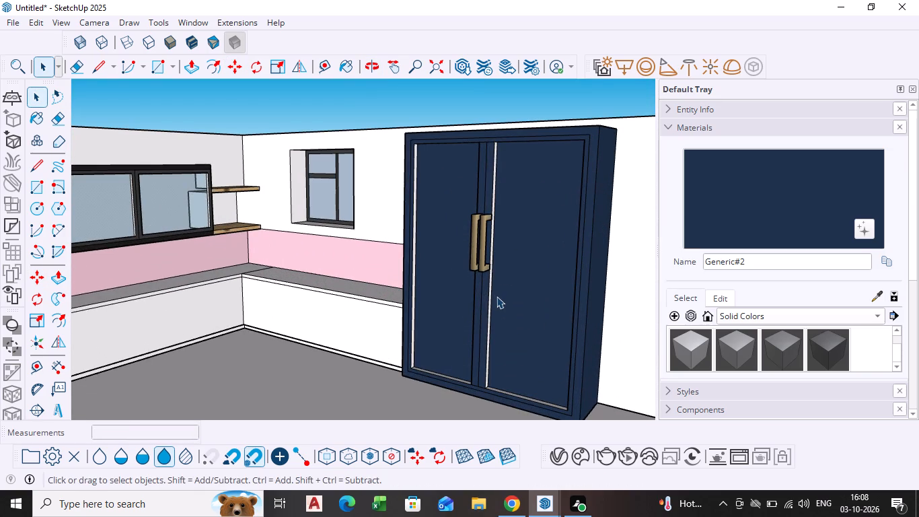
scroll(540, 213, up, 4)
middle_drag(485, 236, 405, 258)
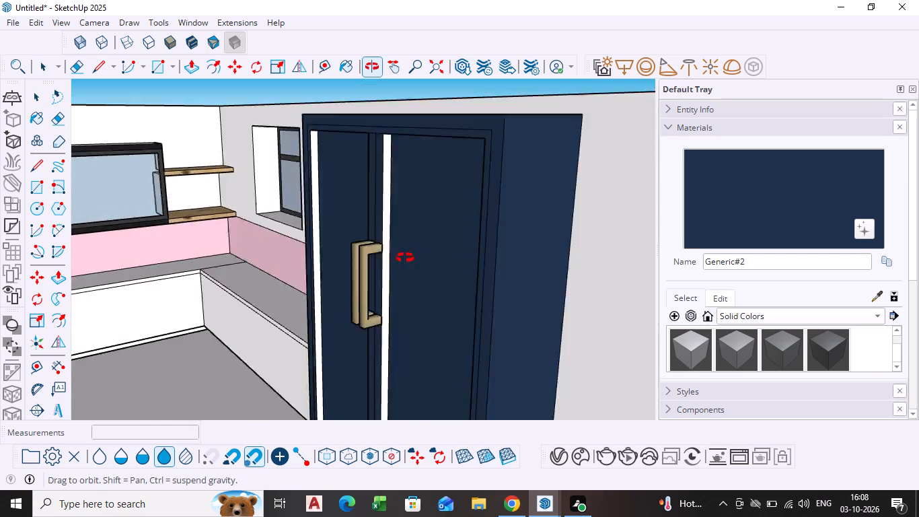
middle_drag(405, 258, 348, 240)
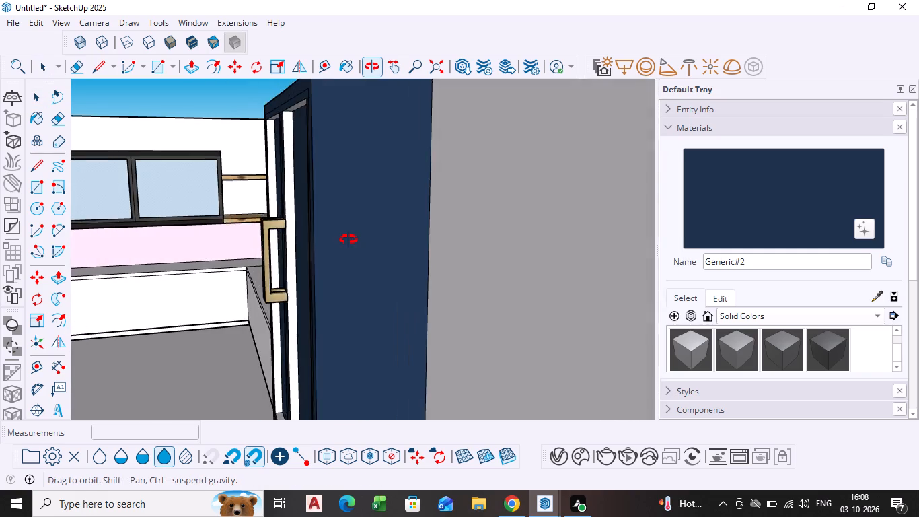
middle_drag(348, 240, 435, 240)
scroll(447, 245, down, 11)
middle_drag(392, 317, 446, 309)
scroll(402, 269, up, 3)
shift+middle_drag(353, 308, 274, 322)
middle_drag(275, 322, 328, 310)
scroll(328, 310, down, 4)
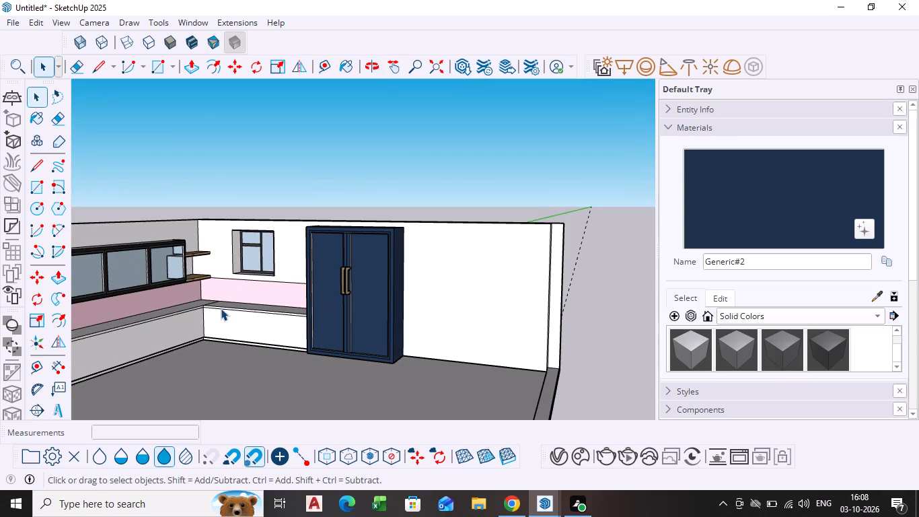
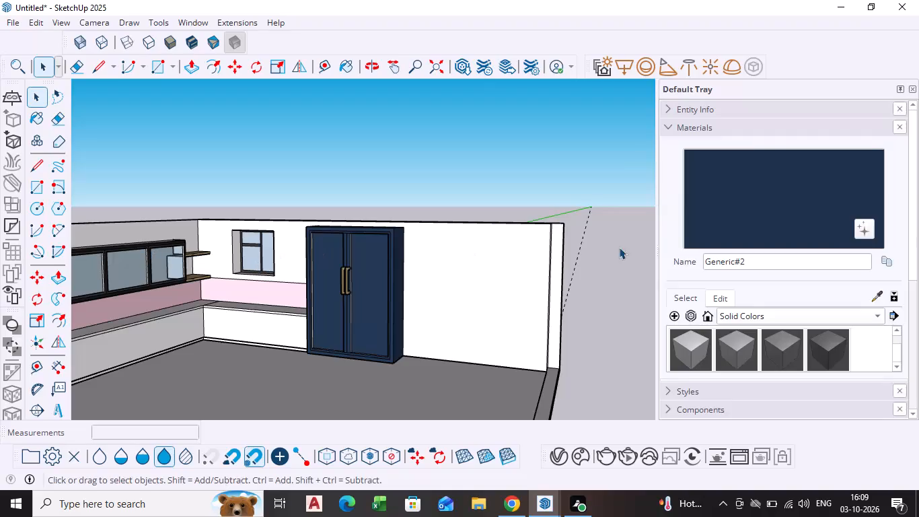
Examine the kitchen from the wall cabinets around to the window wall and the tall cabinet.
click(497, 182)
scroll(401, 332, down, 2)
middle_drag(400, 333, 295, 359)
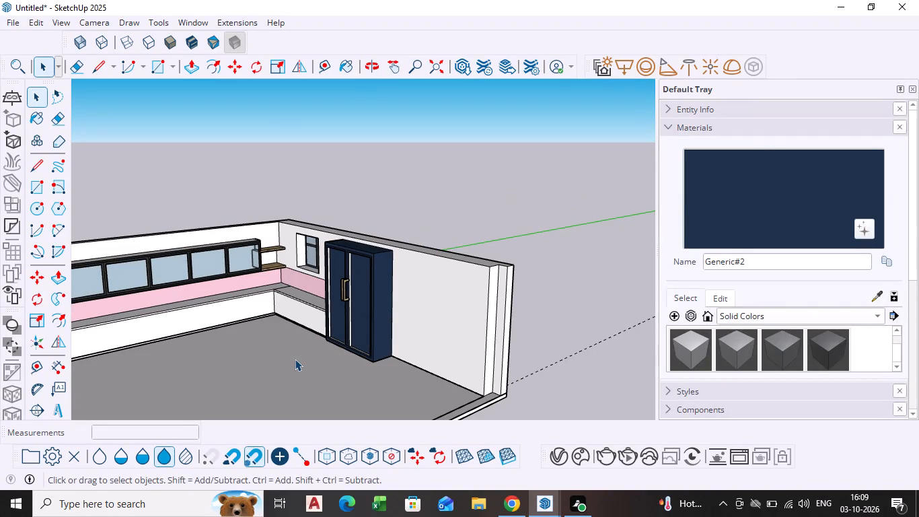
scroll(316, 285, up, 3)
middle_drag(320, 296, 620, 269)
scroll(608, 279, down, 1)
middle_drag(603, 281, 416, 320)
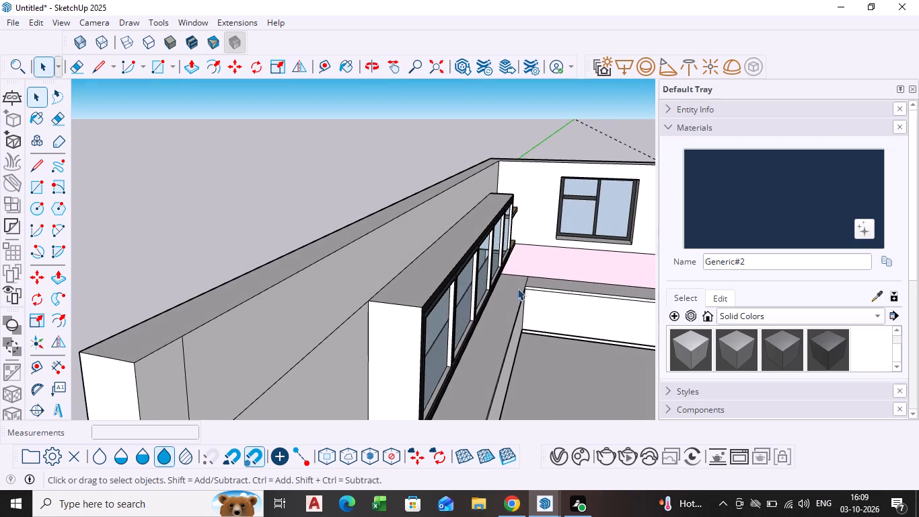
scroll(554, 282, down, 2)
middle_drag(554, 282, 368, 291)
middle_drag(453, 283, 482, 232)
scroll(482, 232, up, 2)
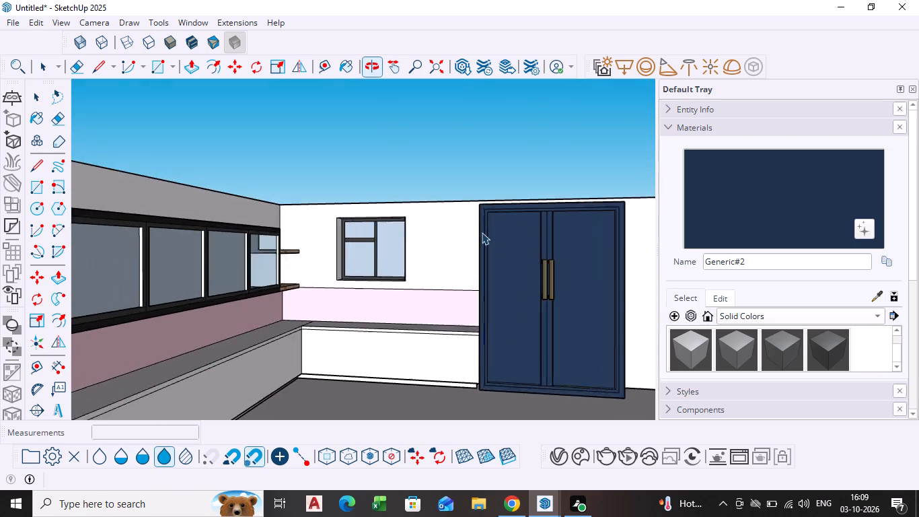
scroll(482, 232, up, 2)
middle_drag(477, 238, 514, 242)
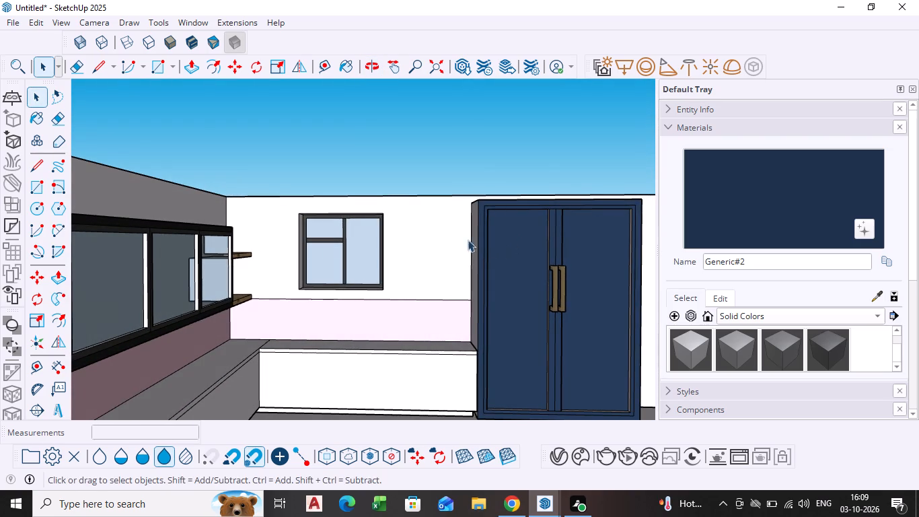
scroll(427, 233, up, 3)
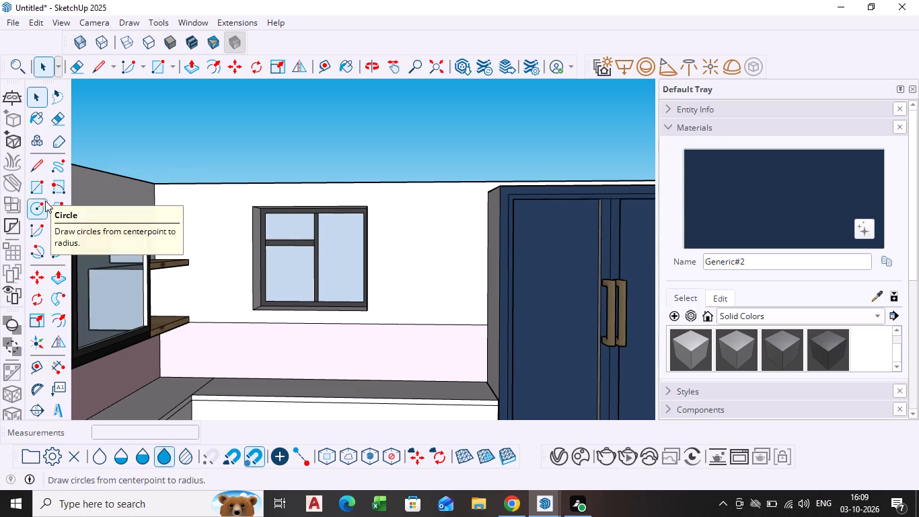
Draw a thin horizontal rectangle high on the window wall, from the tall cabinet's side edge toward the window.
click(170, 263)
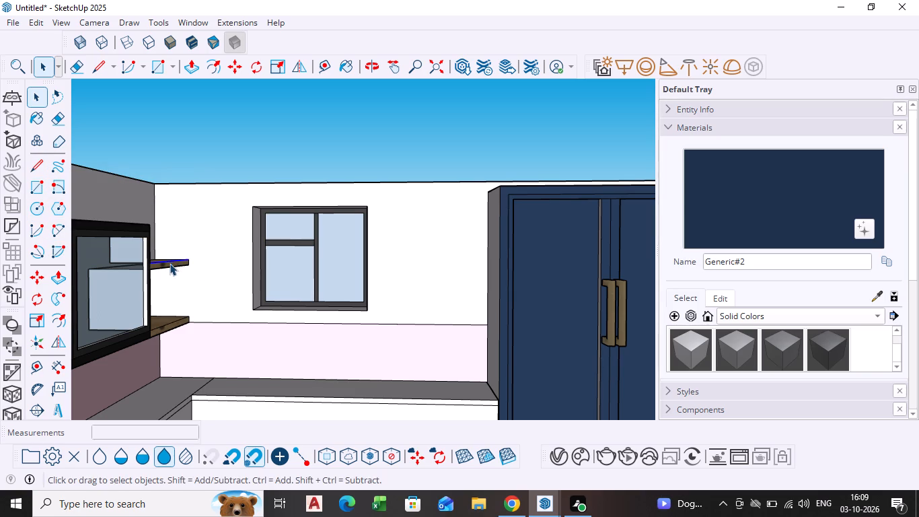
click(36, 186)
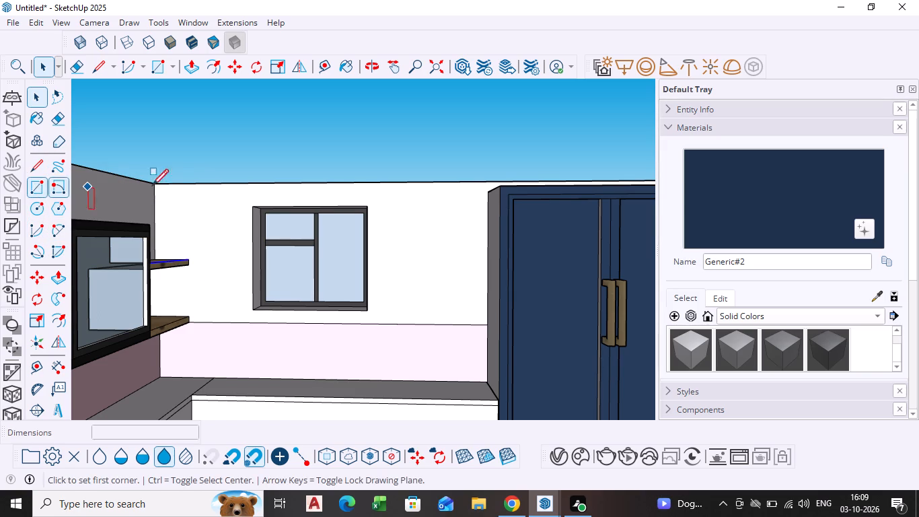
scroll(389, 217, up, 3)
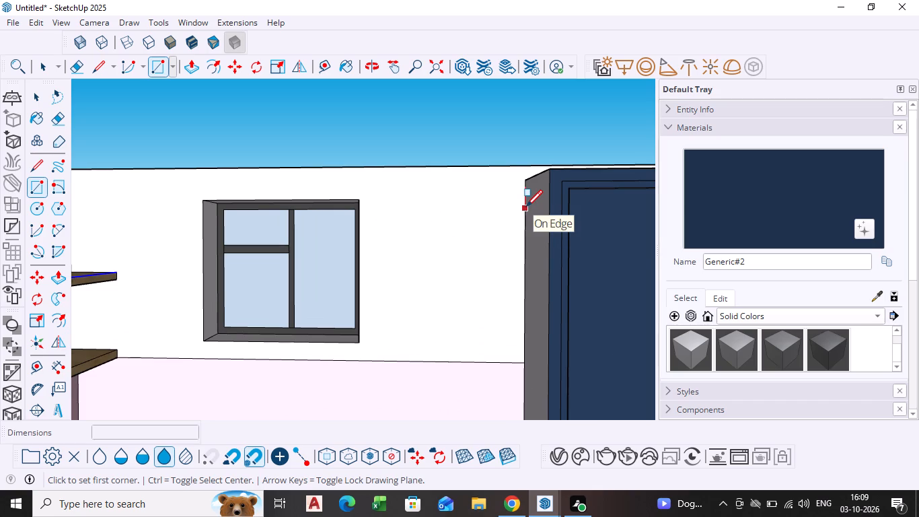
click(527, 229)
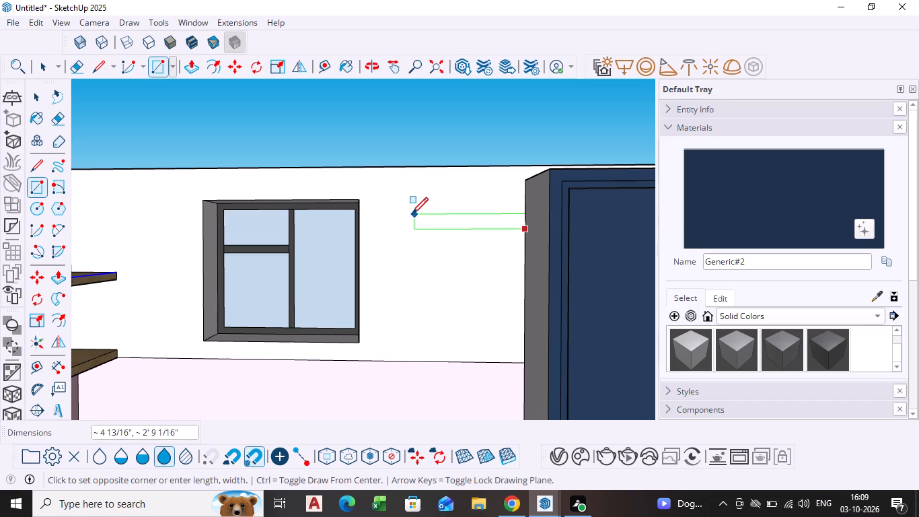
drag(402, 219, 385, 181)
key(space)
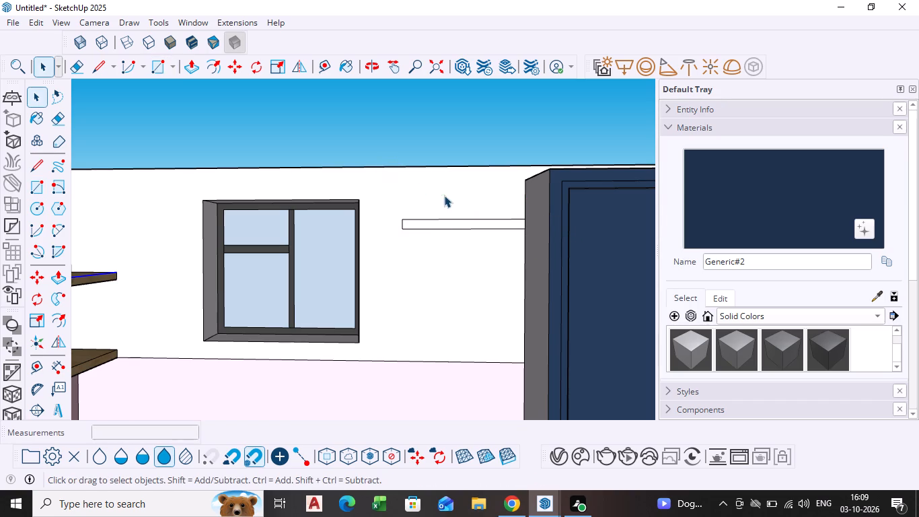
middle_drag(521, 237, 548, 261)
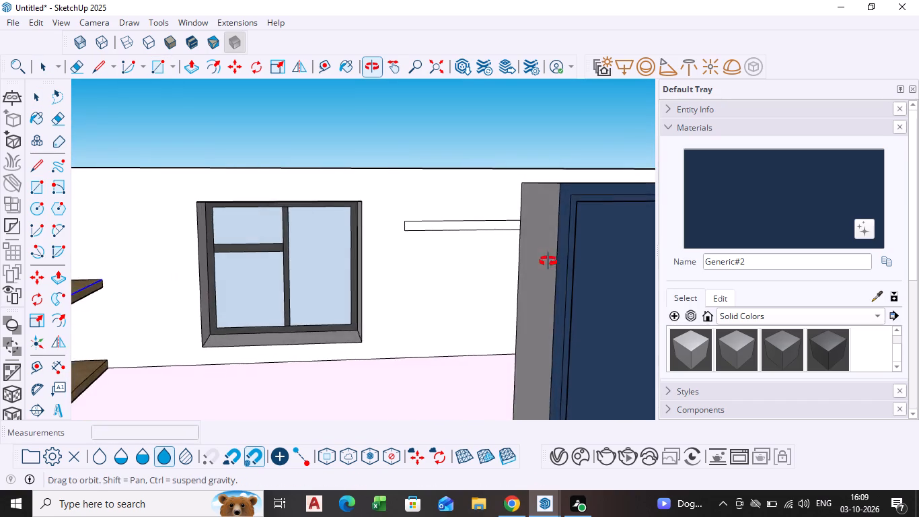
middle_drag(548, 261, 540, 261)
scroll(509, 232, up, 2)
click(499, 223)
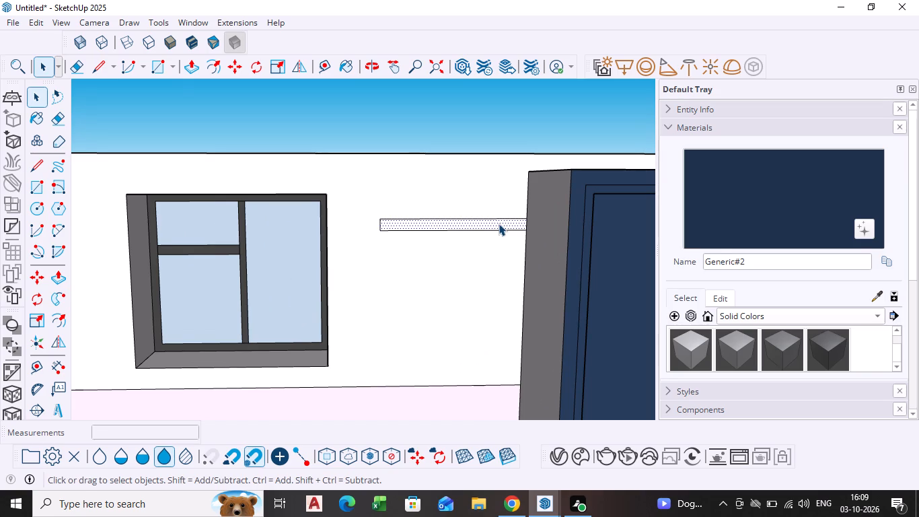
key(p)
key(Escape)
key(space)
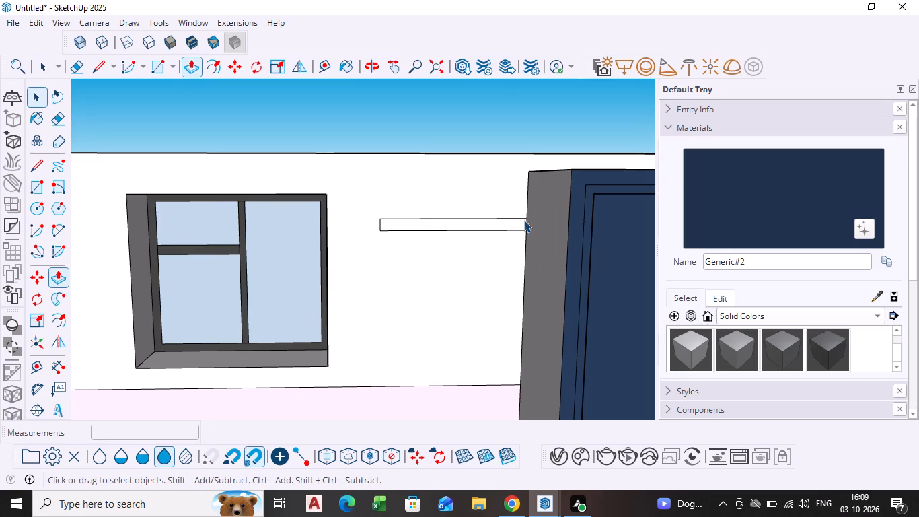
Copy the thin shelf rectangle straight down the wall along the tall cabinet's side by about 1' 6".
click(518, 223)
key(m)
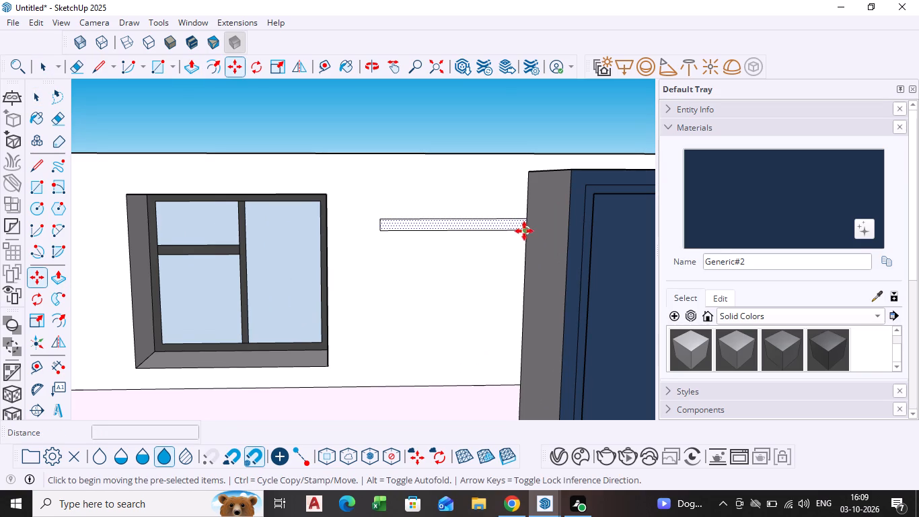
click(525, 231)
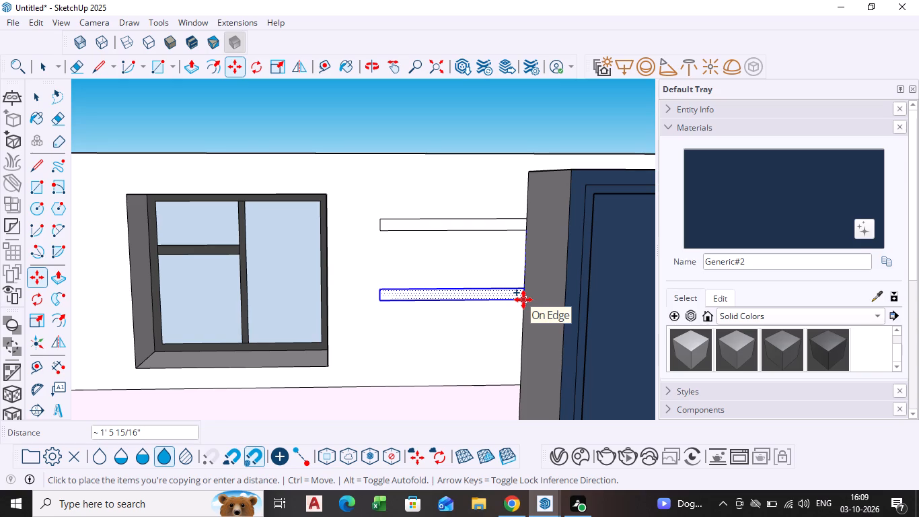
click(523, 300)
key(space)
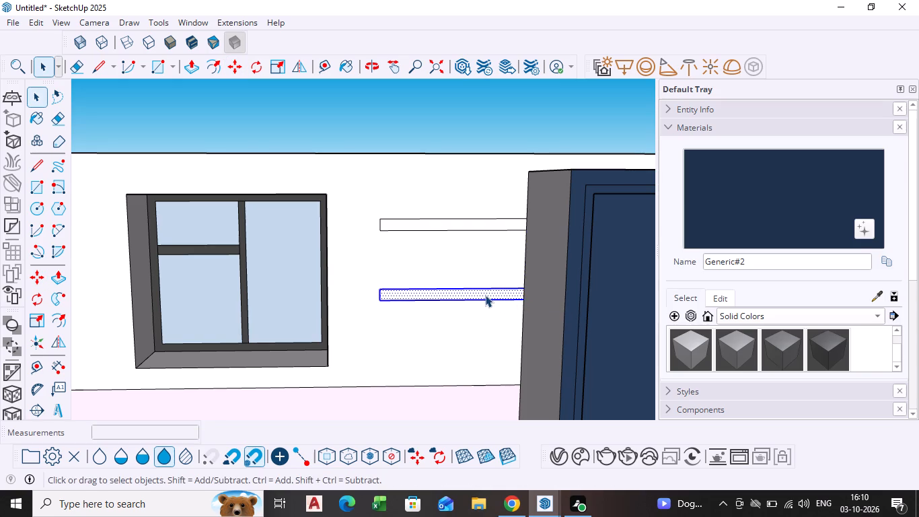
Move the copied shelf rectangle slightly farther down the wall along the tall cabinet's side edge.
key(m)
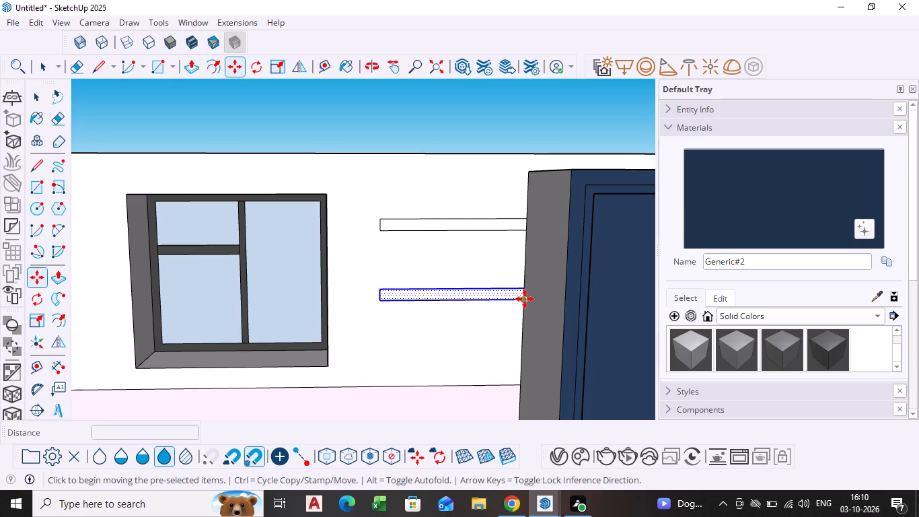
click(525, 299)
click(521, 318)
key(space)
click(481, 143)
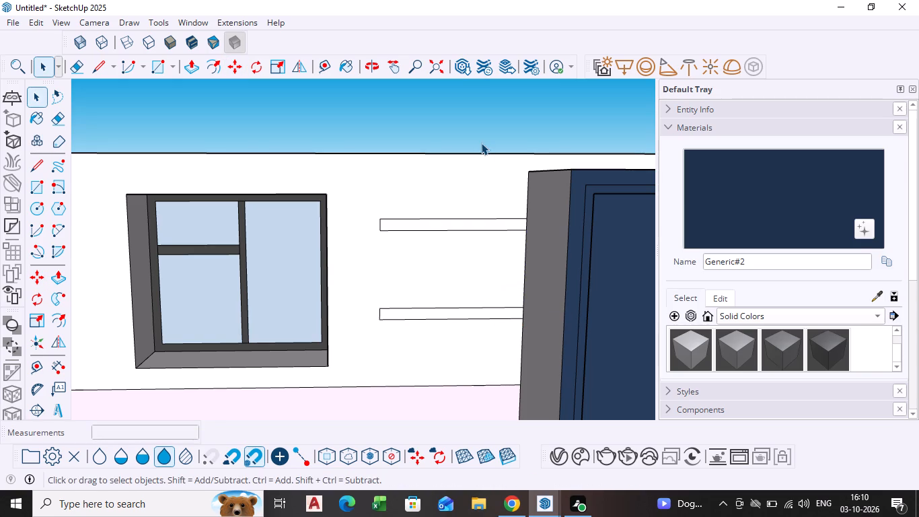
Push/Pull both shelf rectangles 2' 2" out from the window wall to match the tall cabinet's depth.
click(478, 223)
key(p)
click(478, 223)
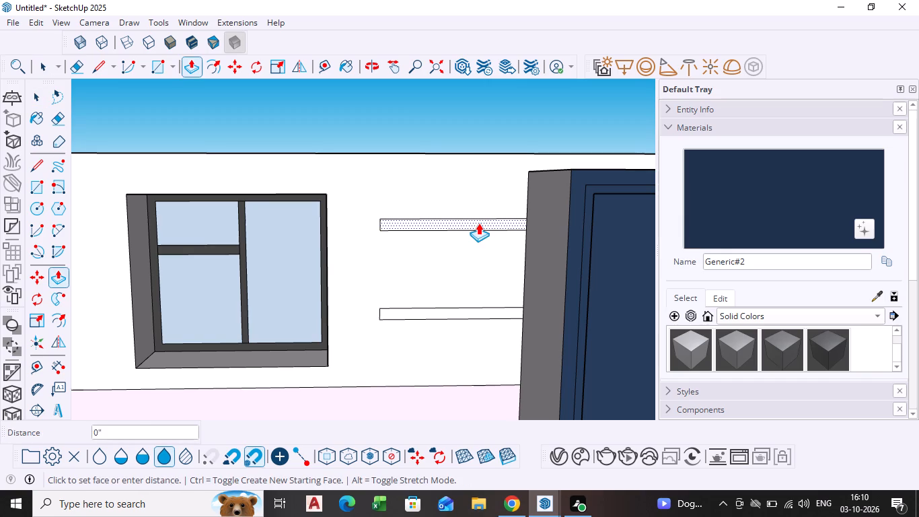
click(581, 278)
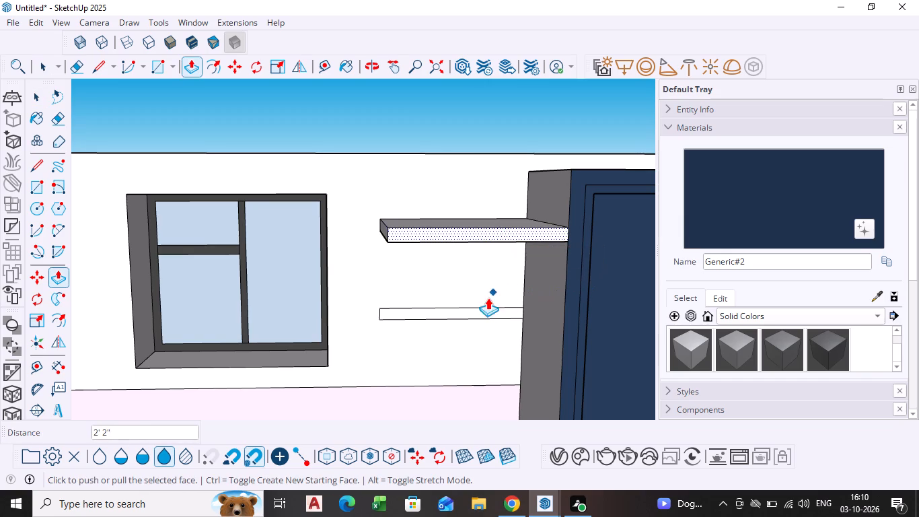
key(space)
click(481, 312)
key(p)
click(481, 312)
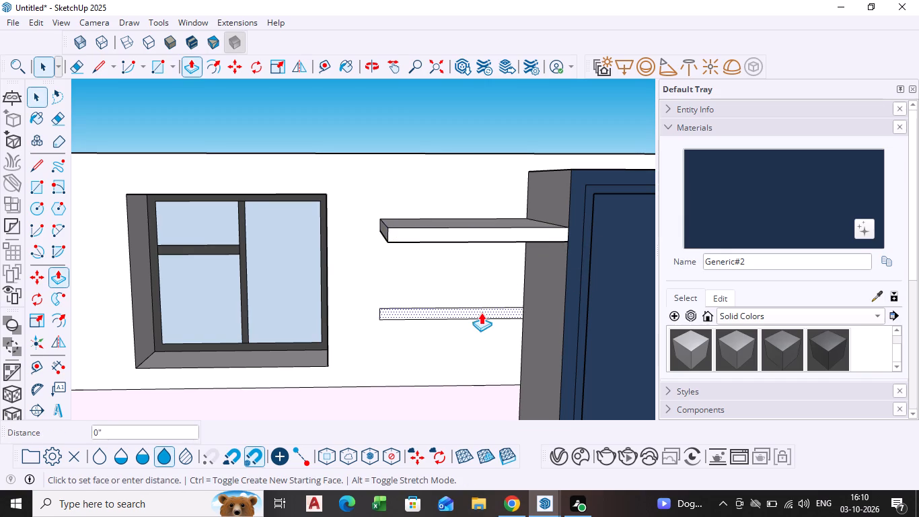
click(544, 329)
scroll(472, 310, down, 4)
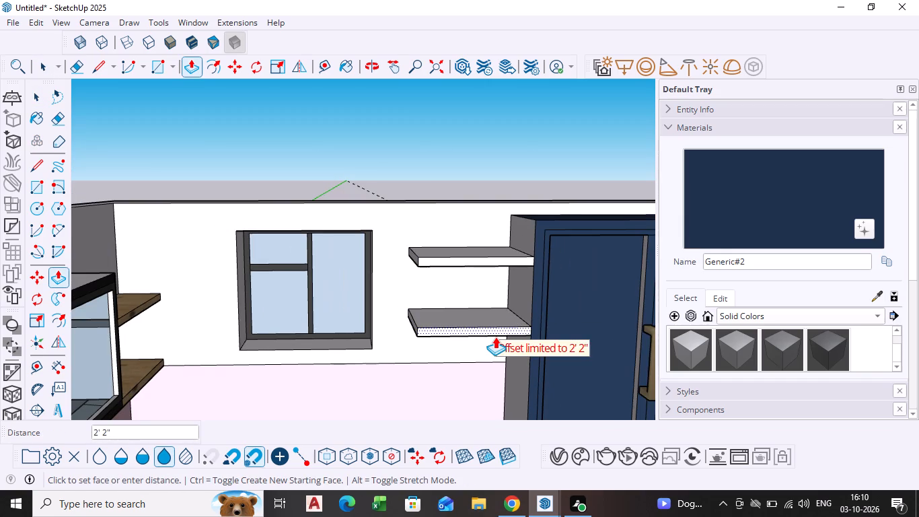
click(495, 337)
key(space)
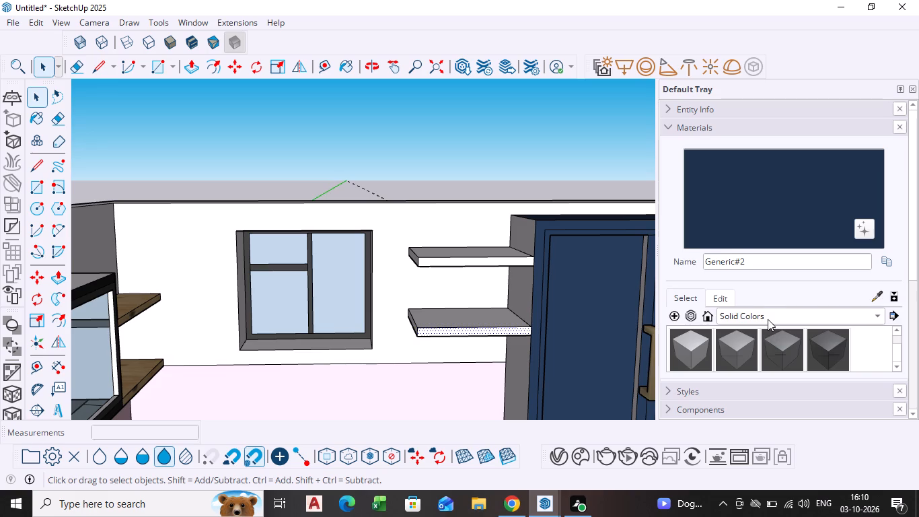
Paint the upper shelf's front, top and exposed end faces with the Plywood_08_1K material from the Wood collection.
click(768, 319)
click(766, 346)
scroll(549, 312, up, 1)
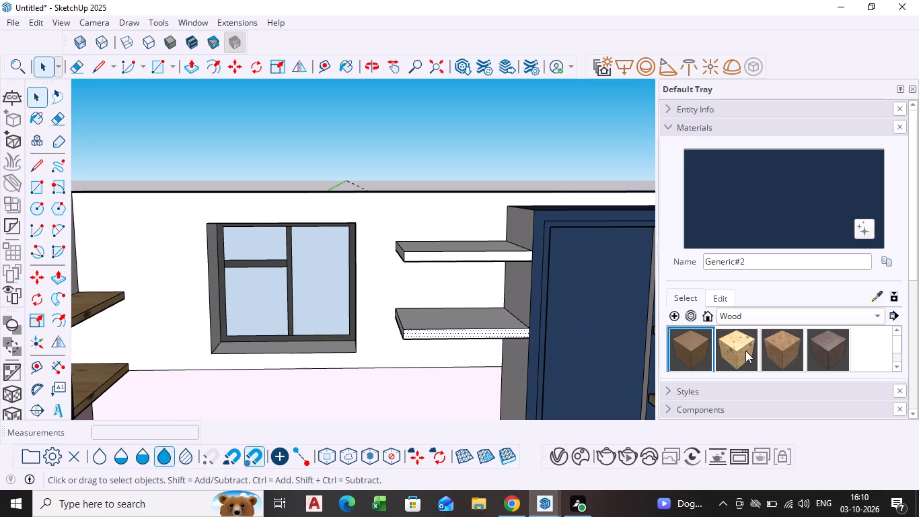
click(745, 351)
scroll(494, 268, up, 3)
click(475, 250)
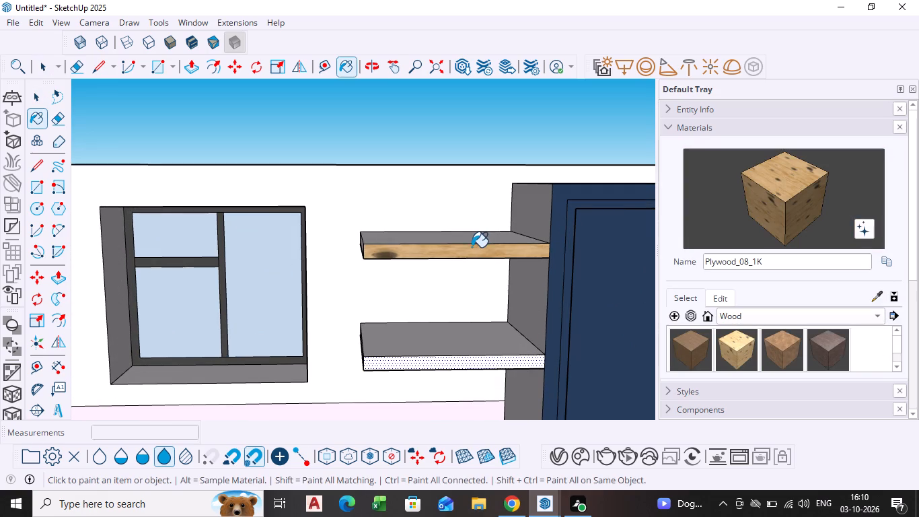
click(472, 244)
middle_drag(471, 253, 471, 273)
click(465, 239)
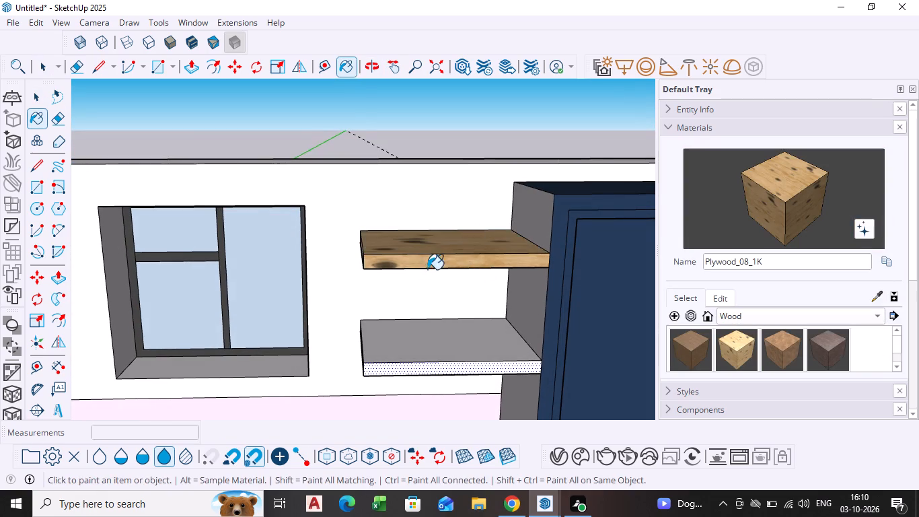
middle_drag(426, 270, 495, 213)
scroll(420, 236, up, 4)
click(381, 234)
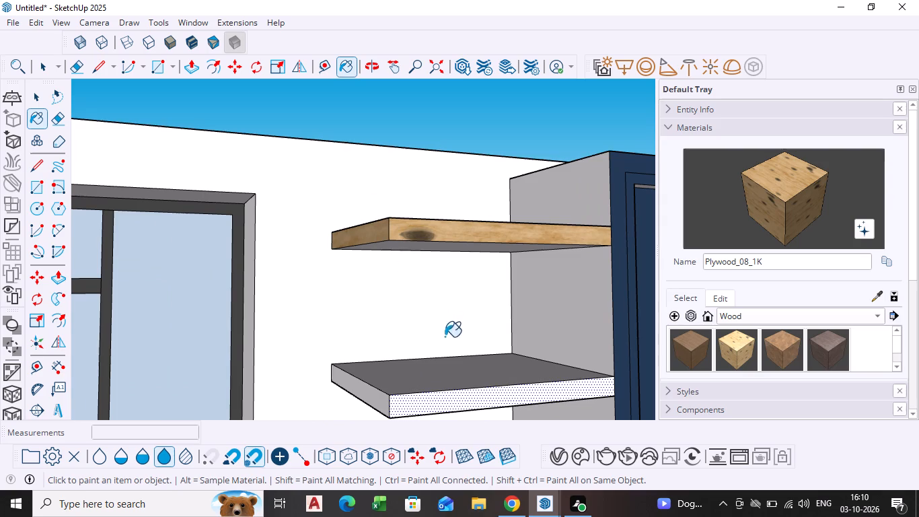
Paint the lower shelf's front, top and exposed end faces with the Plywood_08_1K material.
click(435, 392)
click(437, 373)
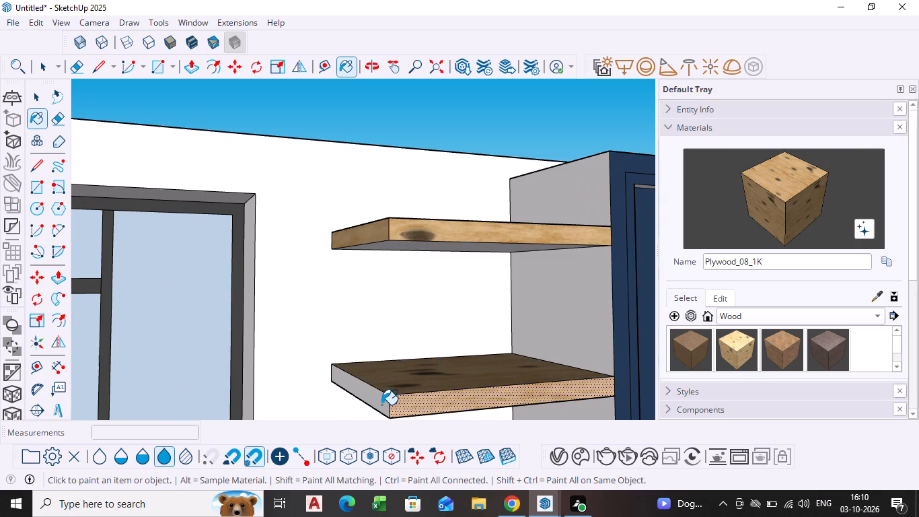
click(382, 404)
Examine the two new wooden shelves beside the tall cabinet and against the rest of the kitchen.
scroll(573, 372, down, 13)
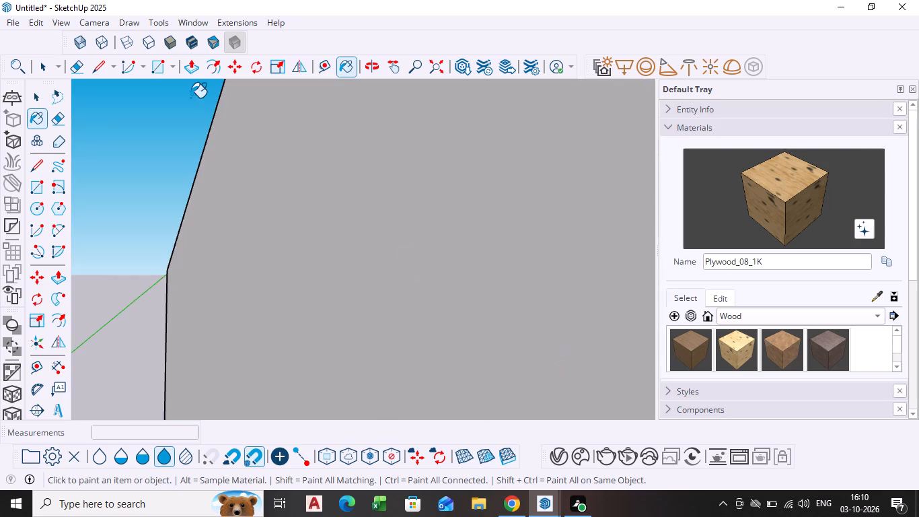
click(434, 75)
scroll(444, 208, down, 1)
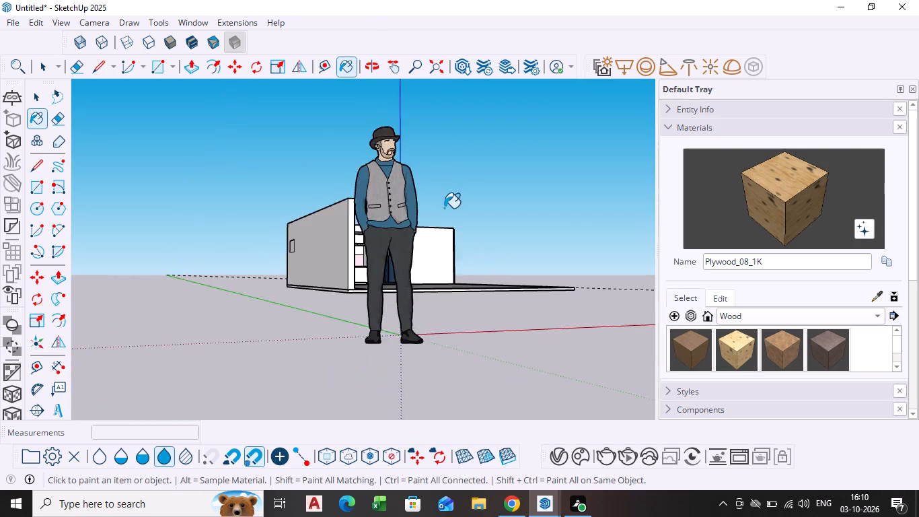
scroll(444, 208, down, 1)
middle_drag(444, 209, 304, 255)
scroll(462, 217, up, 12)
scroll(323, 269, down, 1)
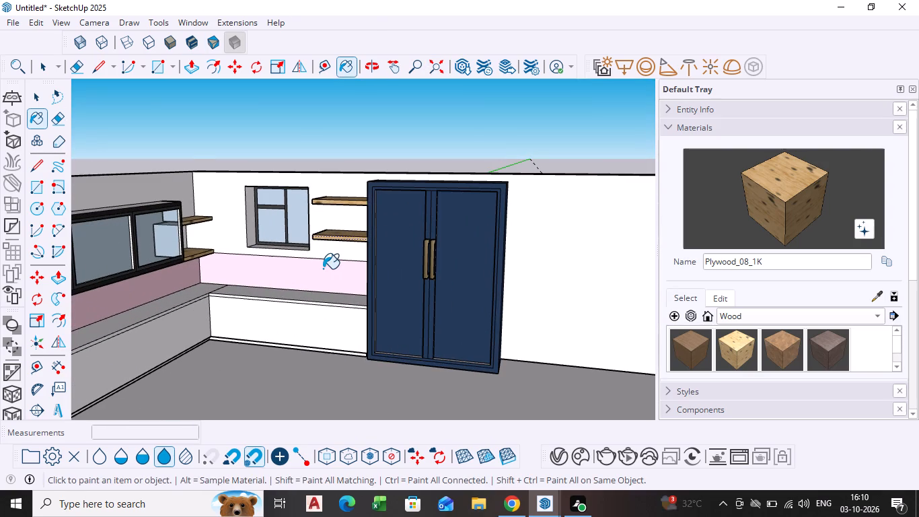
scroll(293, 259, up, 3)
middle_drag(196, 223, 260, 227)
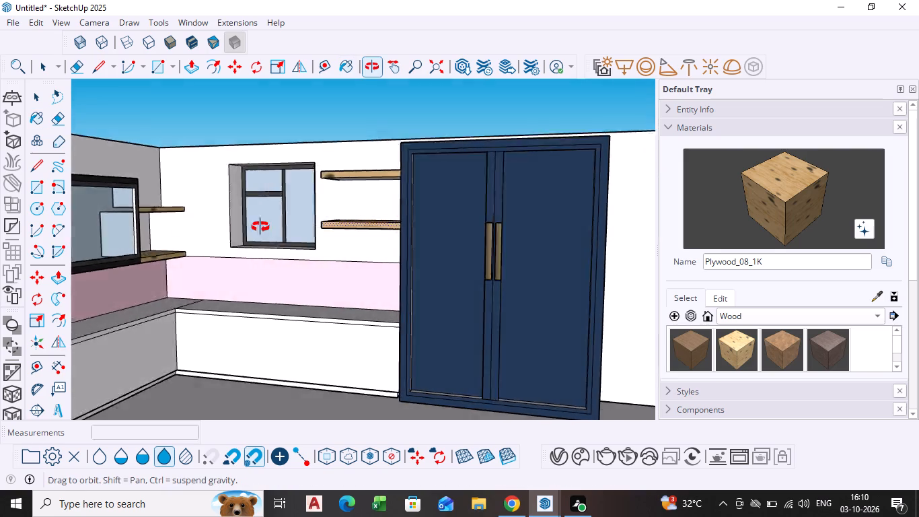
middle_drag(260, 227, 286, 229)
scroll(415, 199, up, 2)
middle_drag(392, 229, 516, 224)
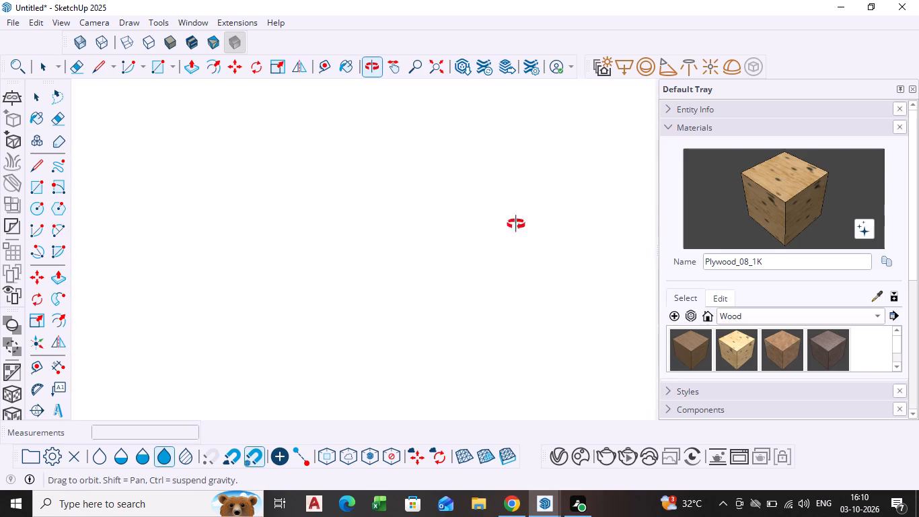
middle_drag(516, 224, 374, 227)
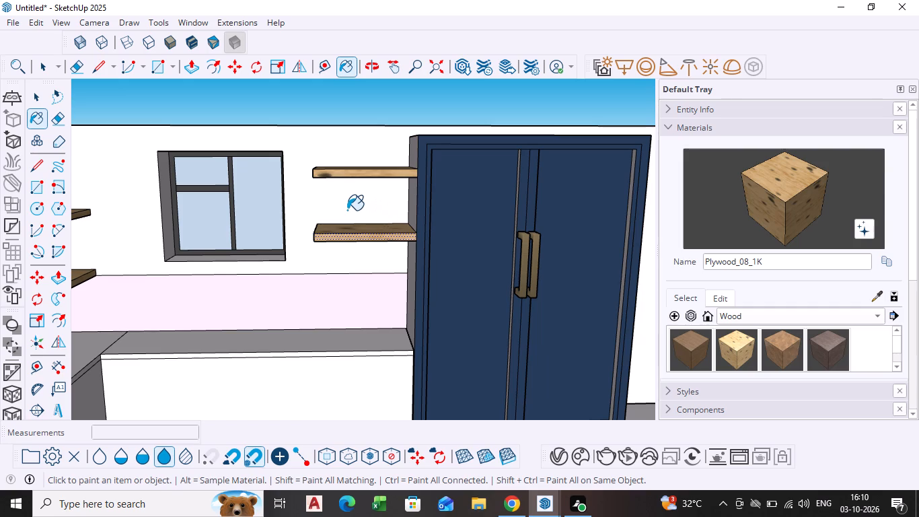
scroll(347, 210, down, 3)
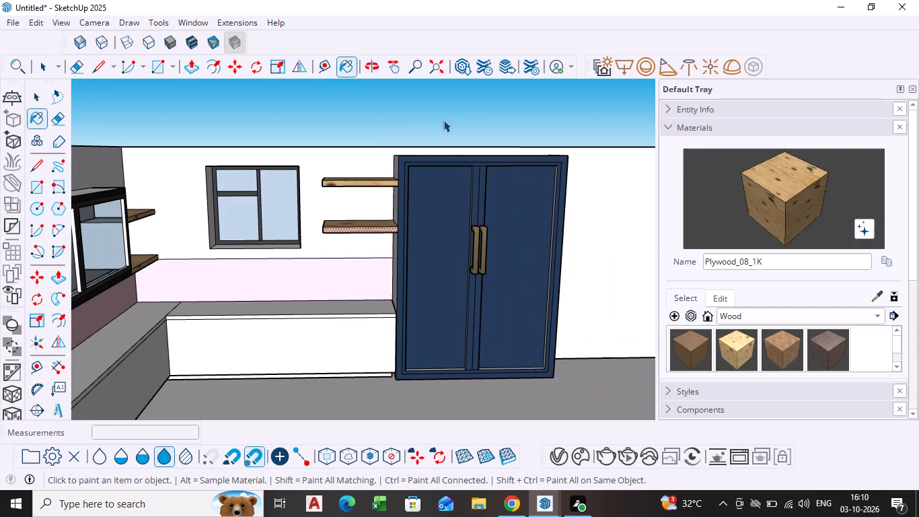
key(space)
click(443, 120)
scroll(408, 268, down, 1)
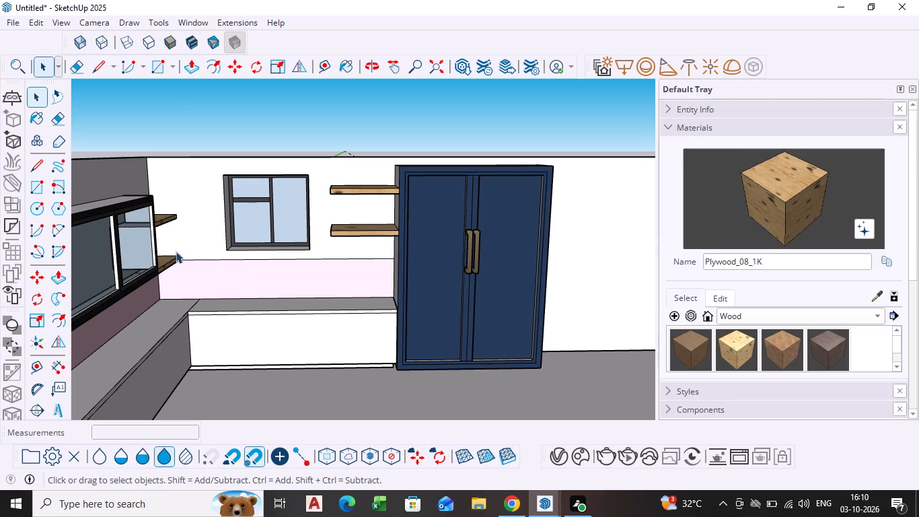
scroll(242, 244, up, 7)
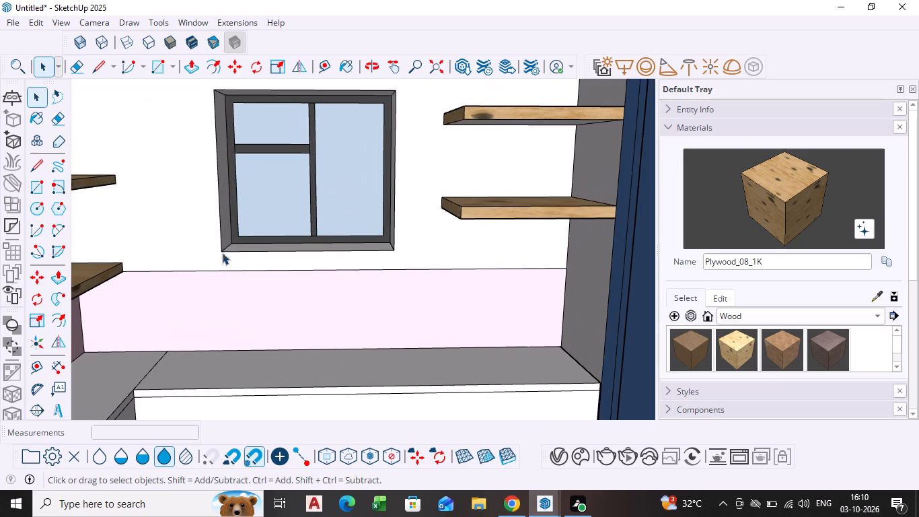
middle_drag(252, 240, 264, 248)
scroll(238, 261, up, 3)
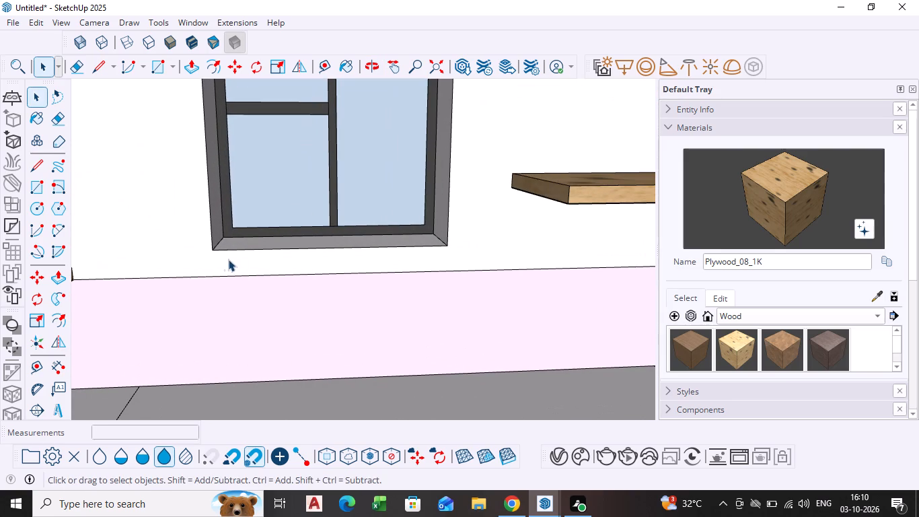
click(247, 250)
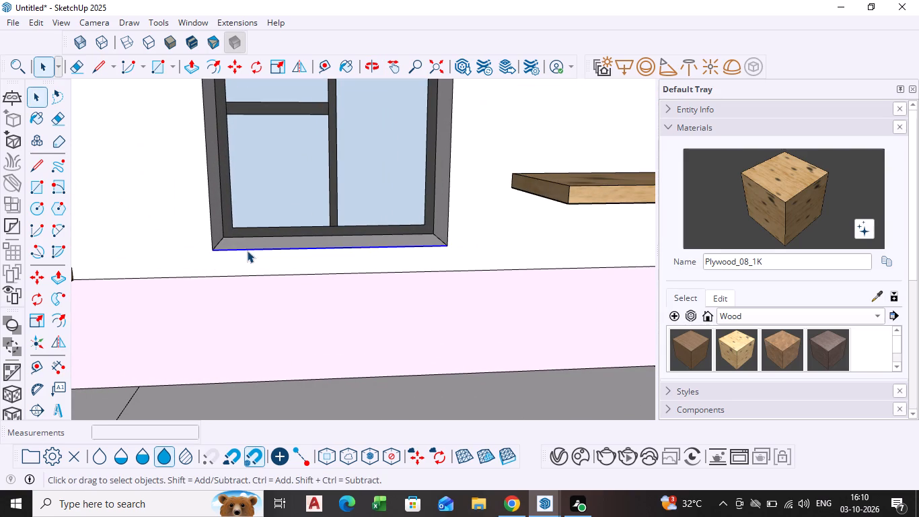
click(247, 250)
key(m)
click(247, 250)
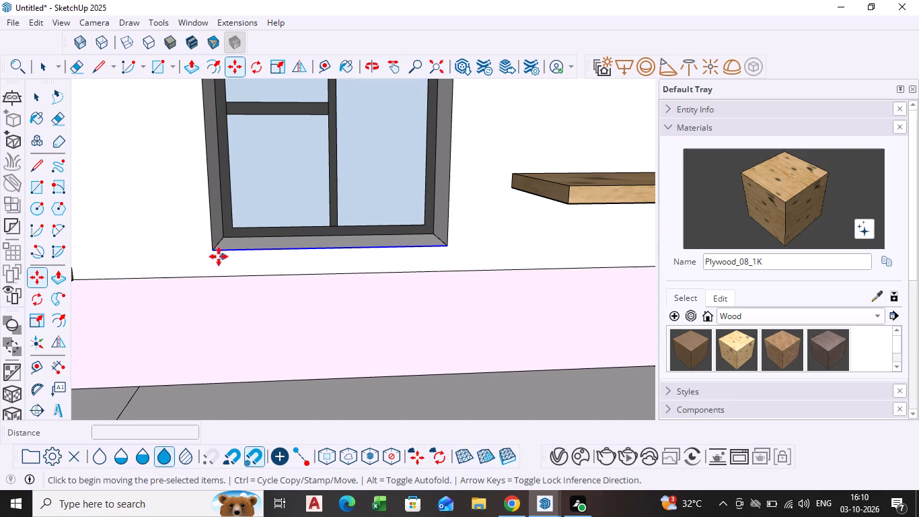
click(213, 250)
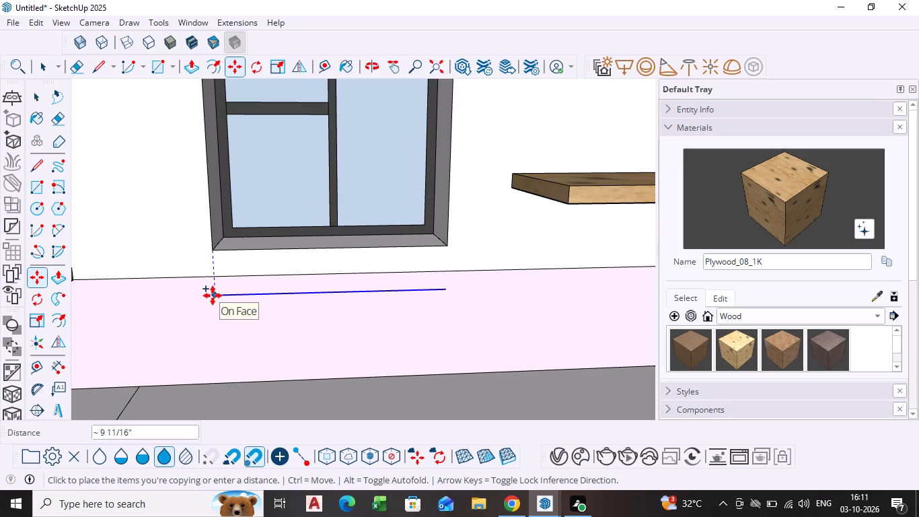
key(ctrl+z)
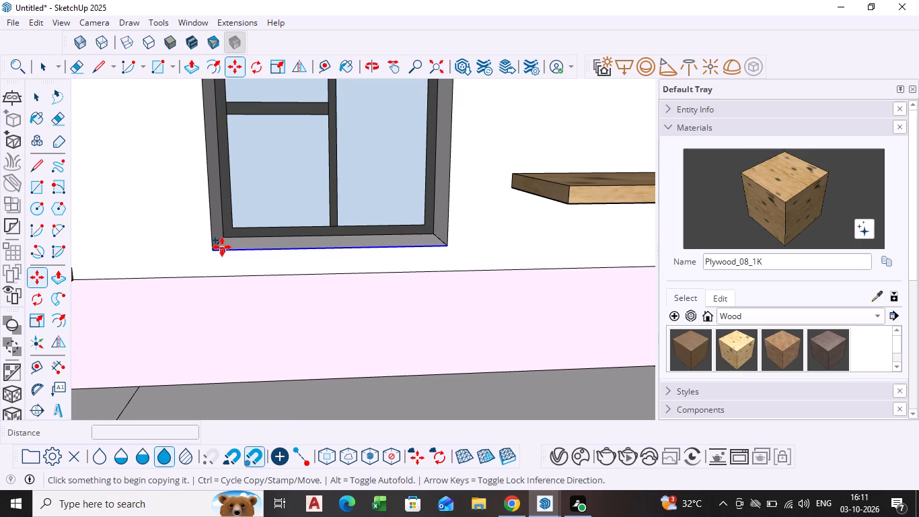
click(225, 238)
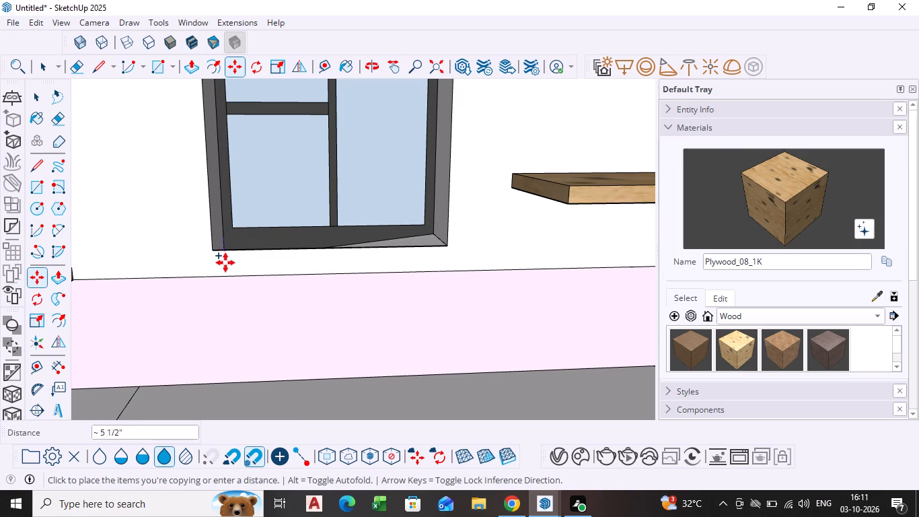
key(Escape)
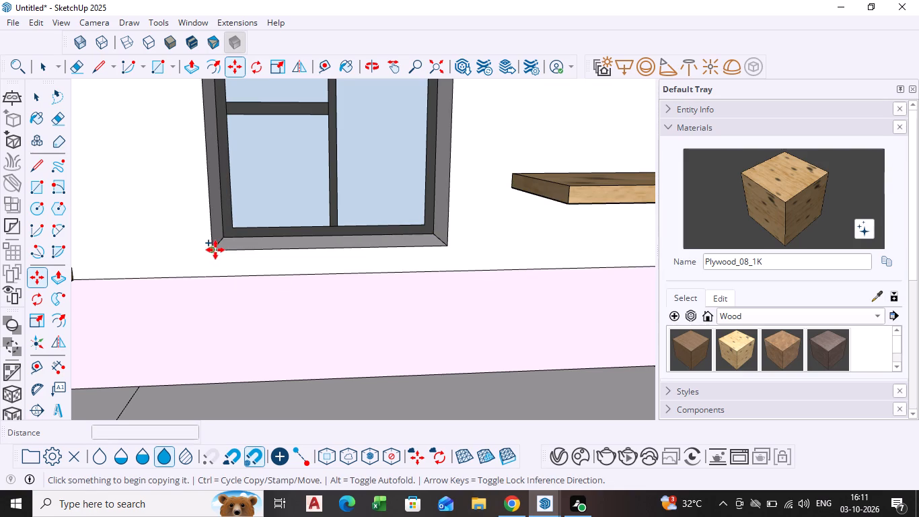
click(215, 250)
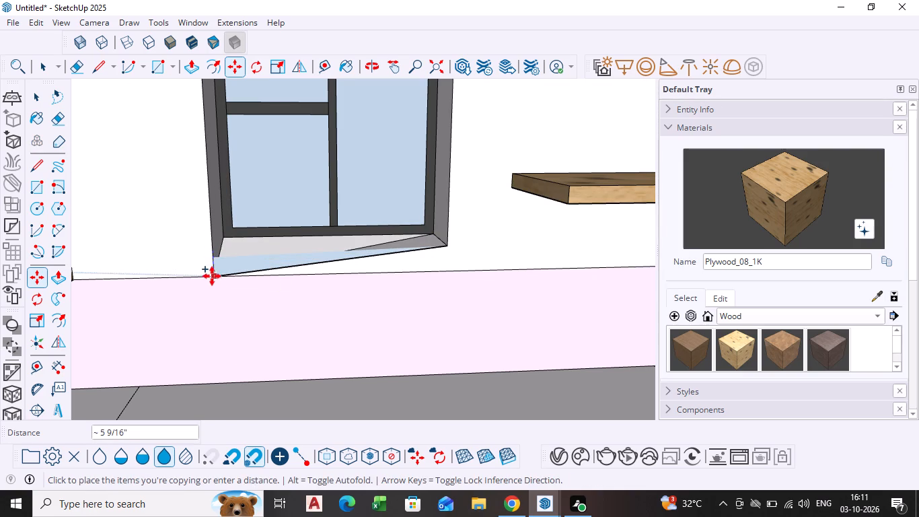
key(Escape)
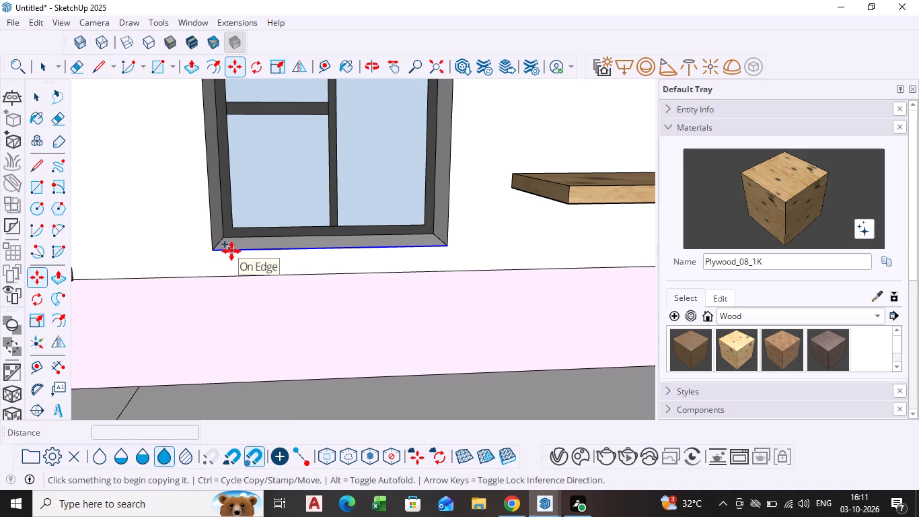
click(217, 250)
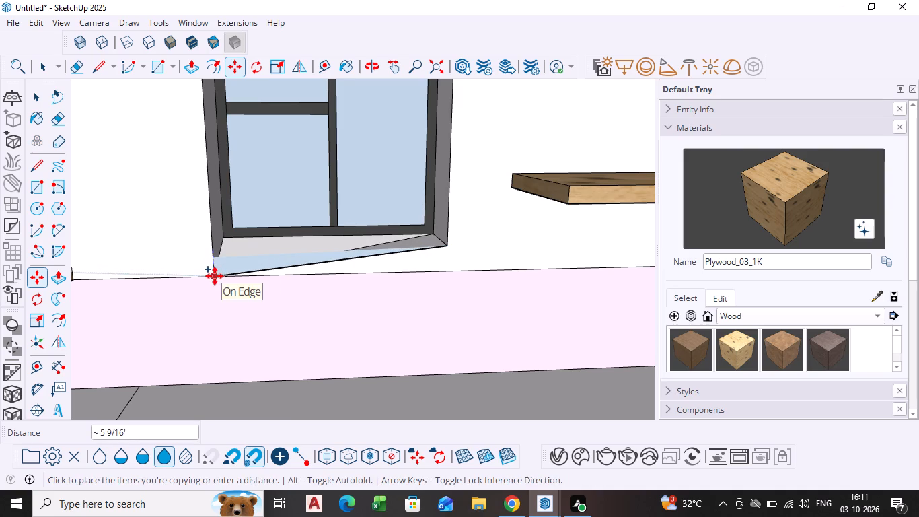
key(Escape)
Copy the window opening's bottom outer edge straight down to just below the top edge of the pink backsplash.
key(space)
click(267, 248)
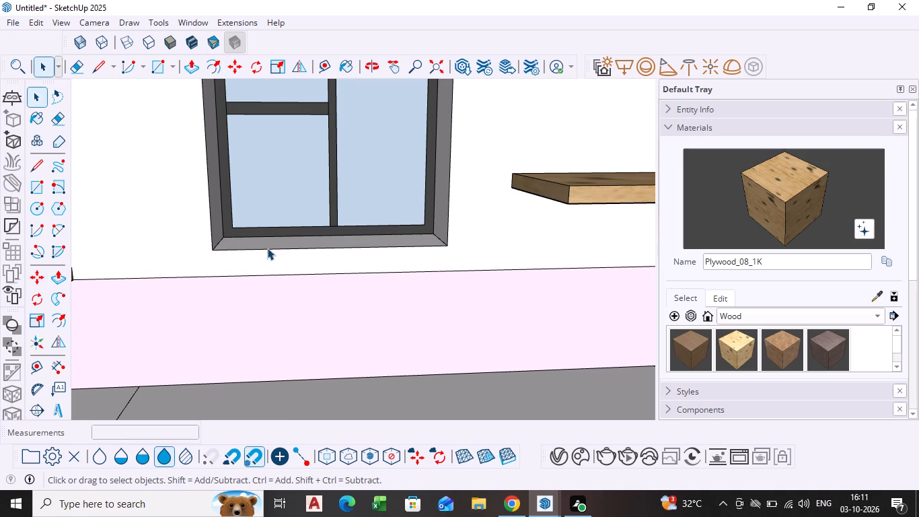
key(m)
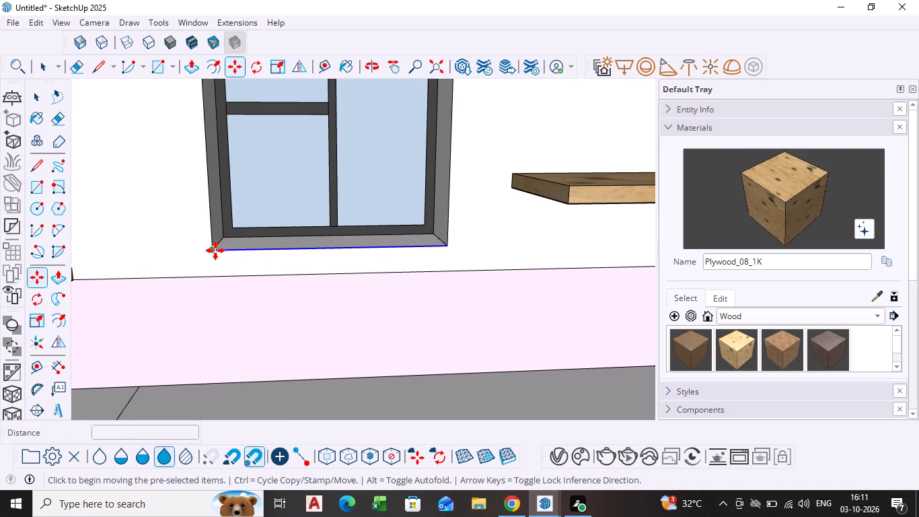
click(215, 250)
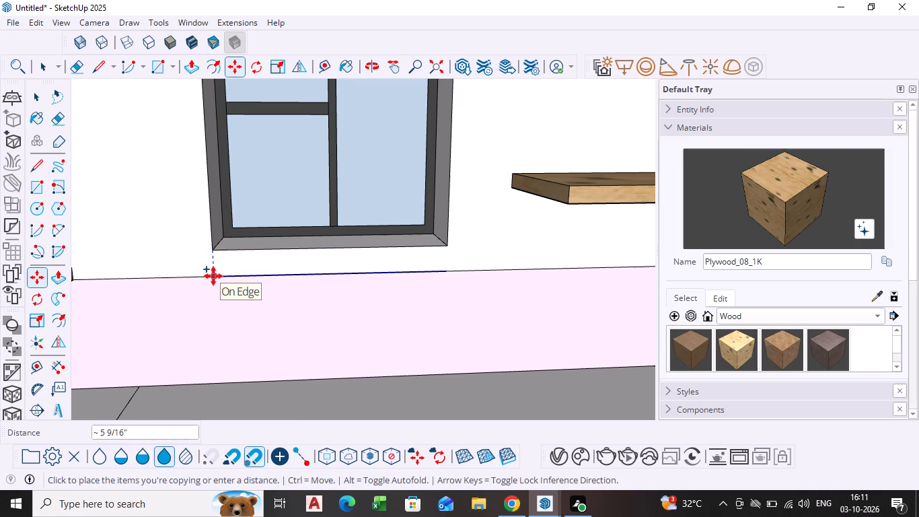
click(216, 285)
key(space)
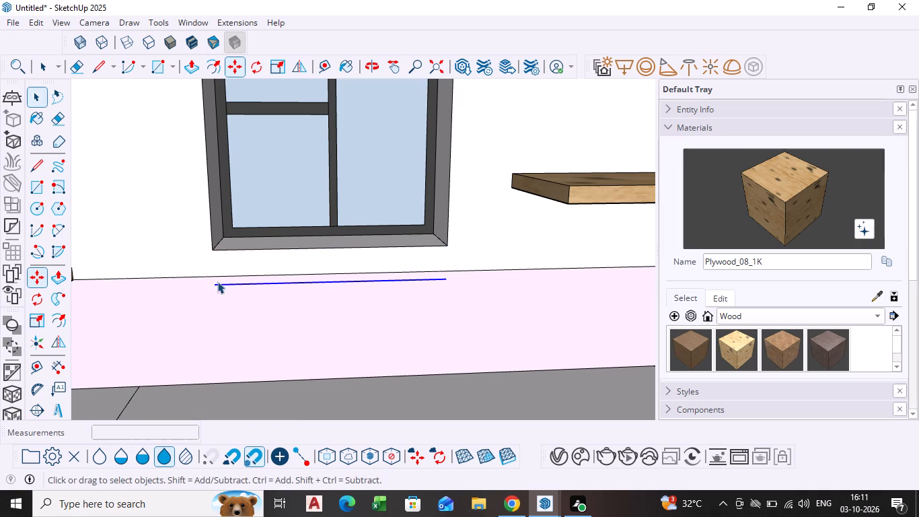
Draw two vertical lines joining the window opening's bottom corners to the ends of the copied edge, enclosing a strip under the window.
key(l)
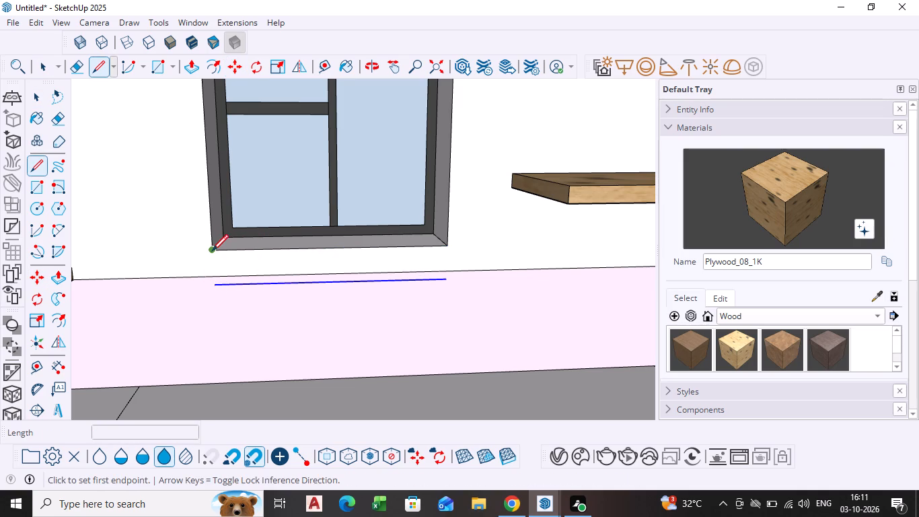
click(214, 252)
click(214, 284)
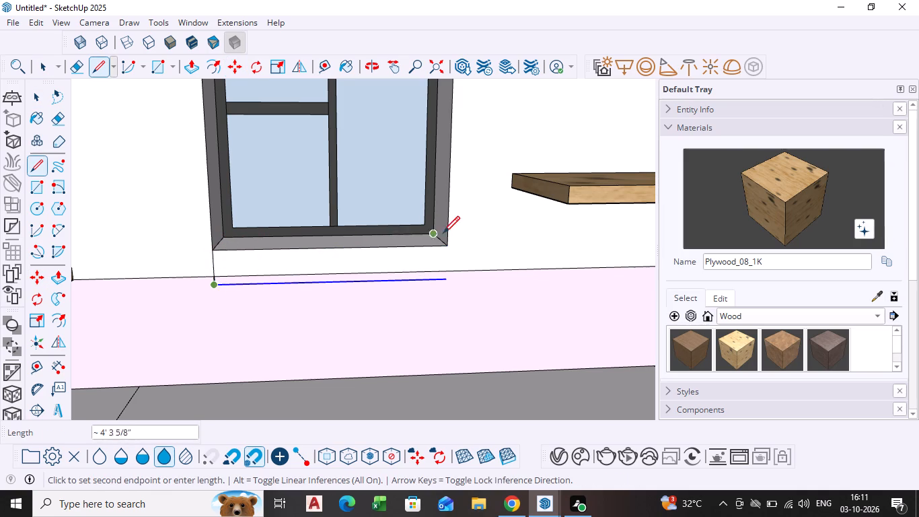
key(Escape)
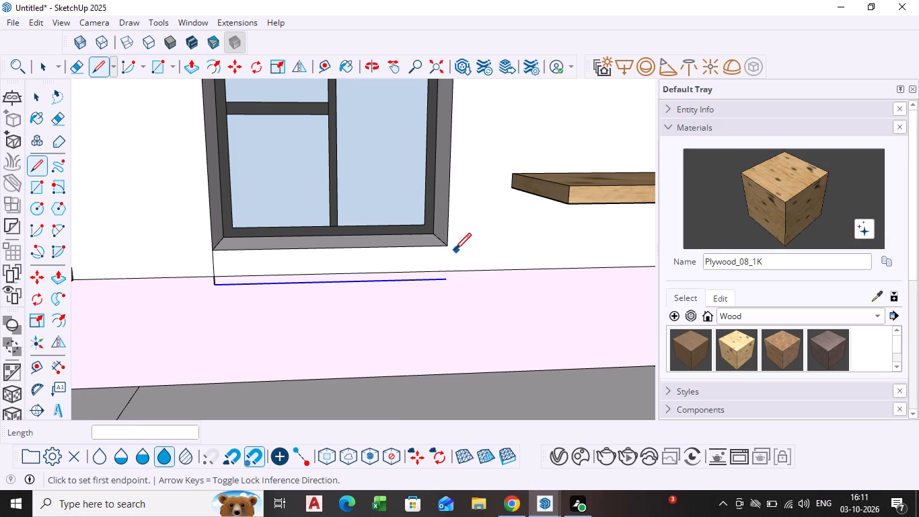
click(447, 247)
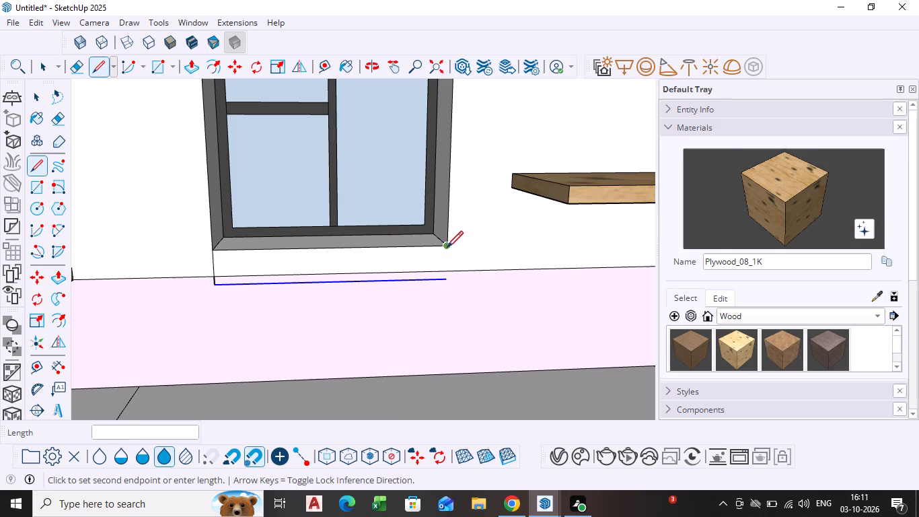
click(454, 280)
key(space)
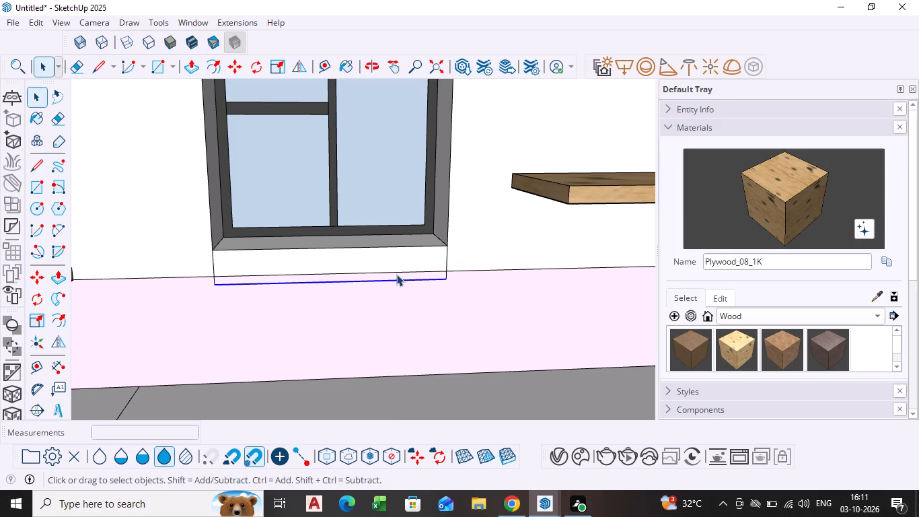
Delete the segment of the backsplash's top edge that crosses the strip under the window.
click(396, 271)
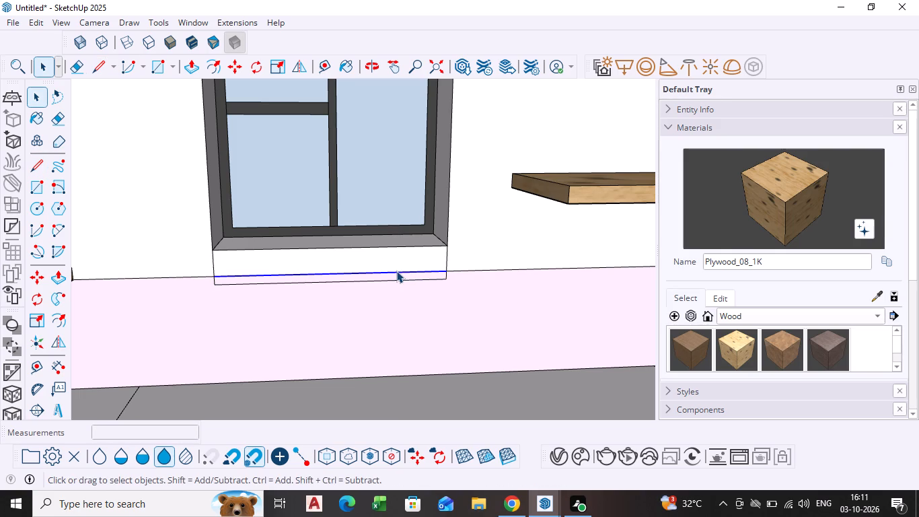
click(396, 275)
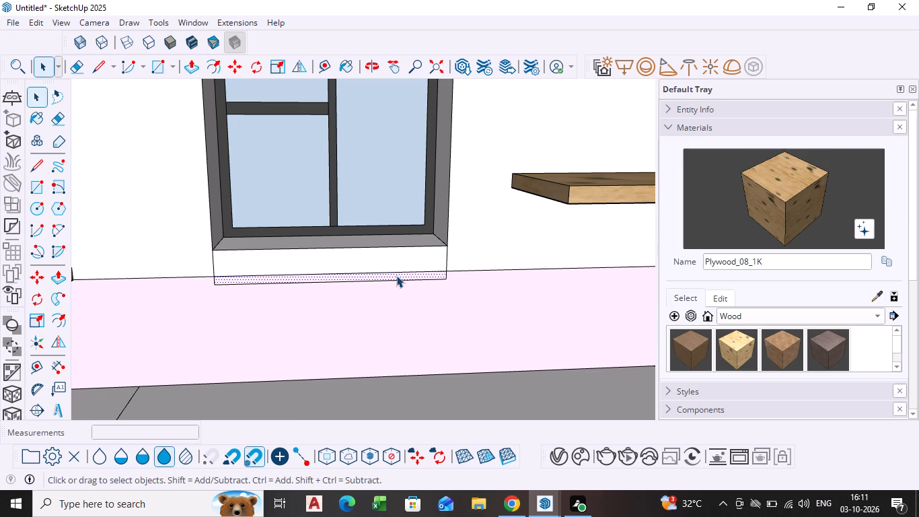
key(Delete)
key(ctrl+z)
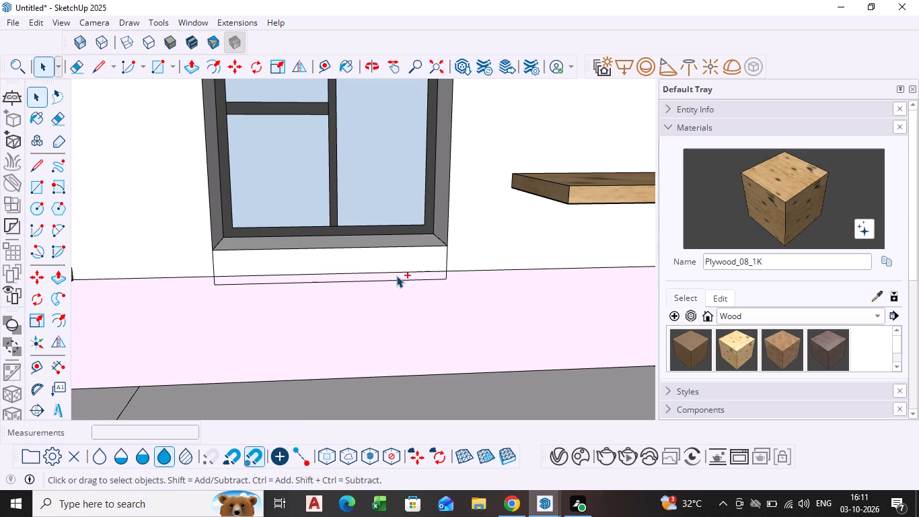
scroll(385, 267, up, 4)
click(346, 275)
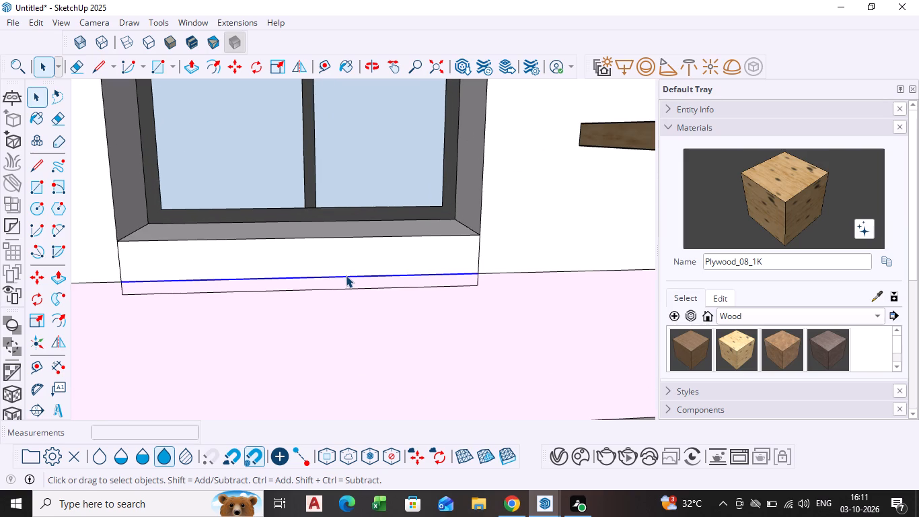
key(Delete)
Select the strip face under the window and examine it against the backsplash, shelves and the rest of the kitchen.
scroll(346, 275, down, 7)
middle_drag(337, 282, 330, 300)
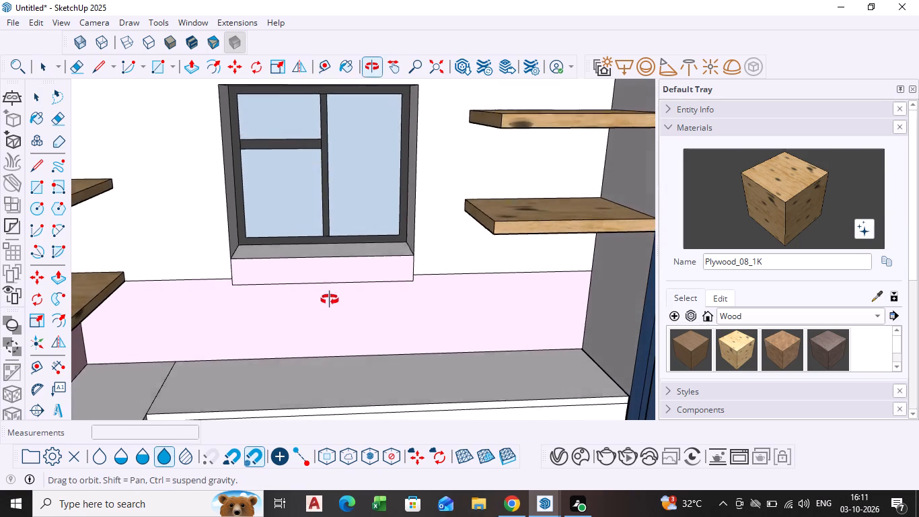
middle_drag(330, 300, 295, 312)
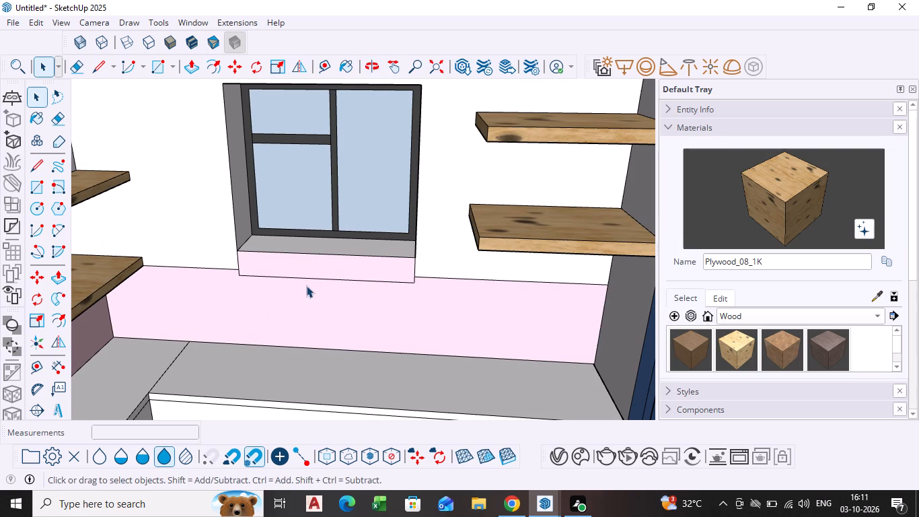
click(311, 260)
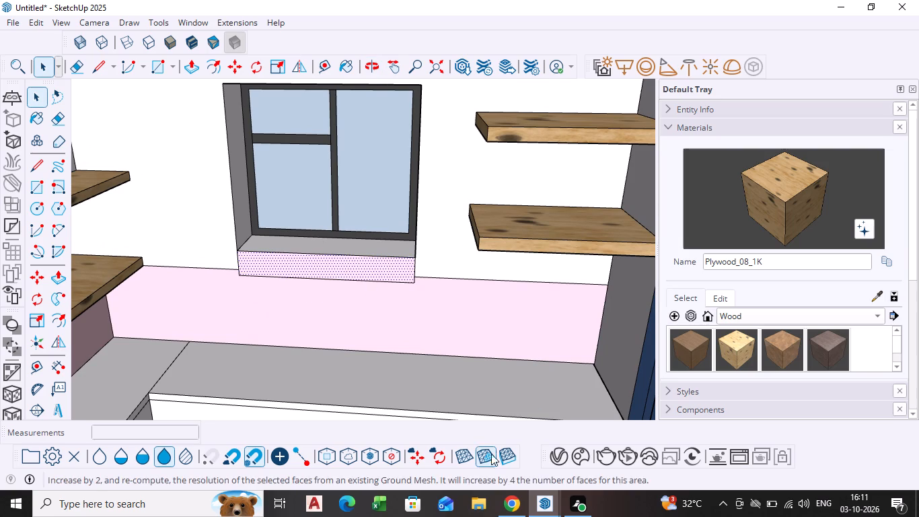
middle_drag(235, 287, 345, 244)
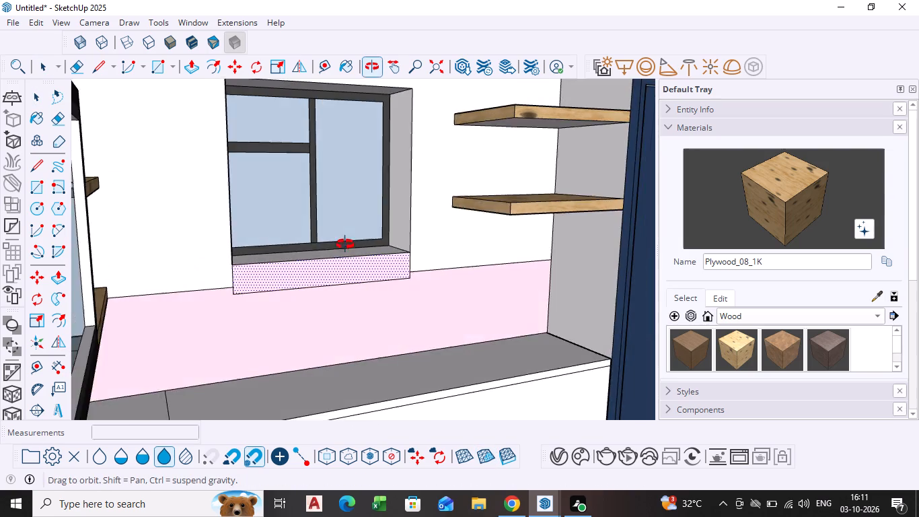
middle_drag(345, 244, 330, 228)
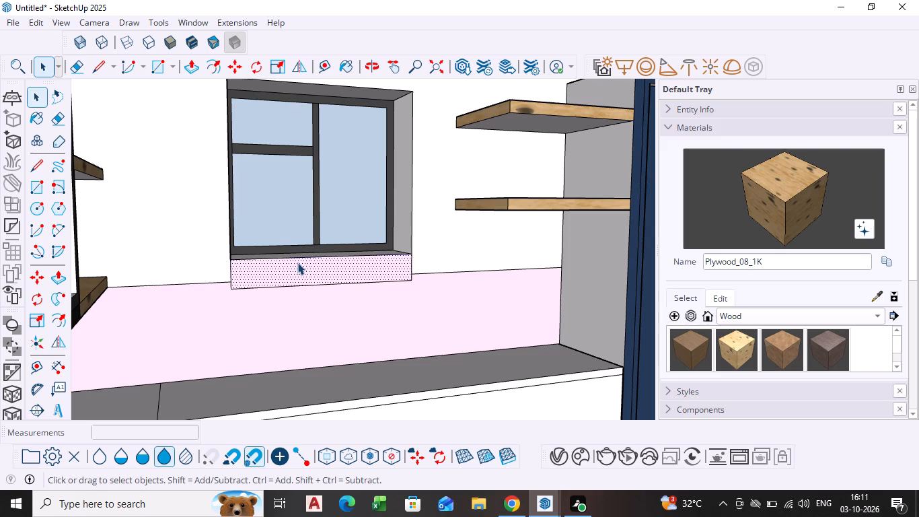
scroll(312, 234, up, 3)
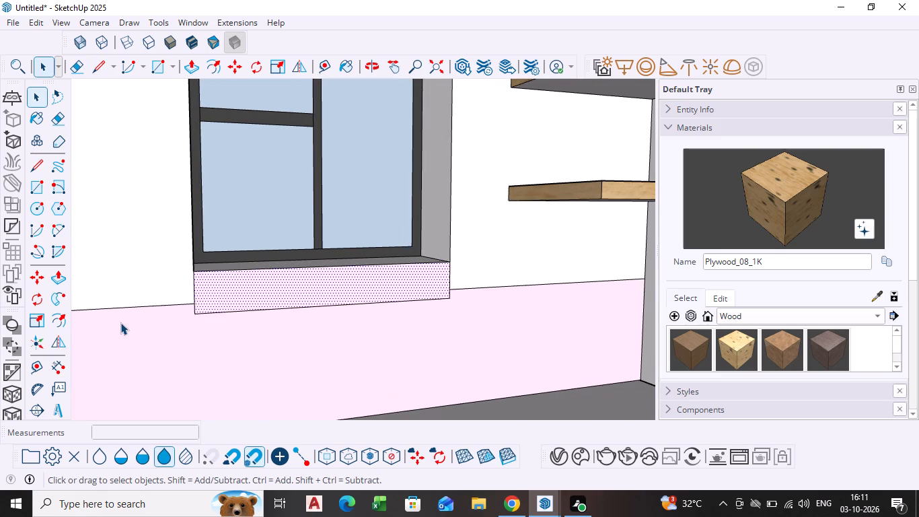
scroll(120, 322, down, 7)
shift+middle_drag(122, 322, 319, 269)
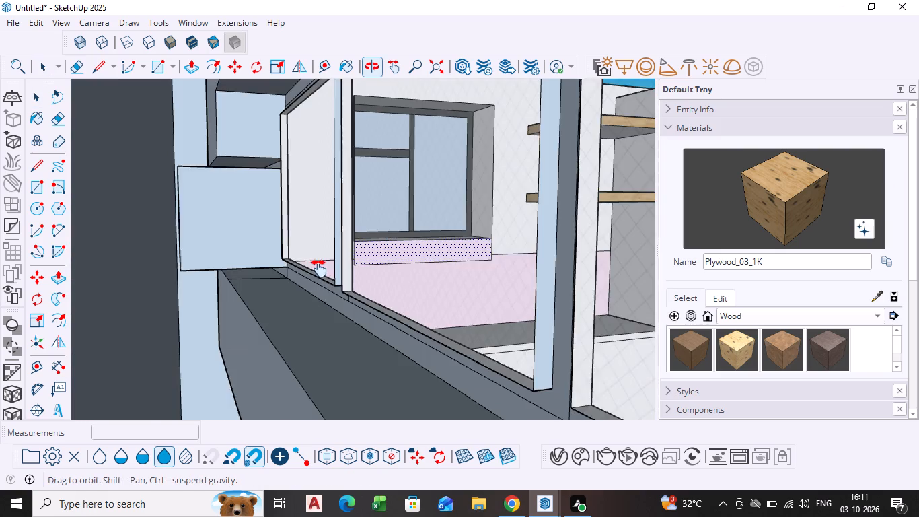
shift+middle_drag(319, 269, 172, 273)
shift+scroll(172, 273, down, 1)
scroll(131, 275, up, 3)
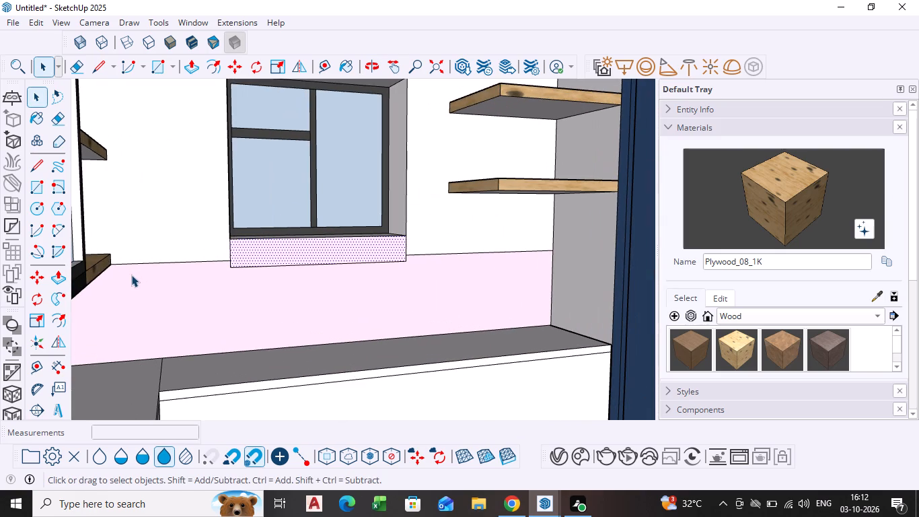
scroll(131, 275, down, 6)
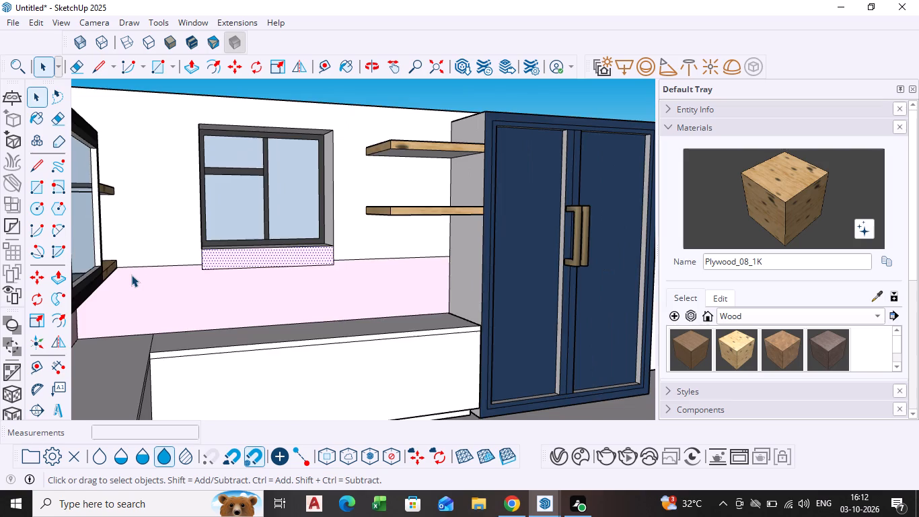
scroll(131, 275, down, 4)
middle_drag(130, 275, 5, 259)
middle_drag(184, 263, 143, 264)
scroll(184, 263, down, 1)
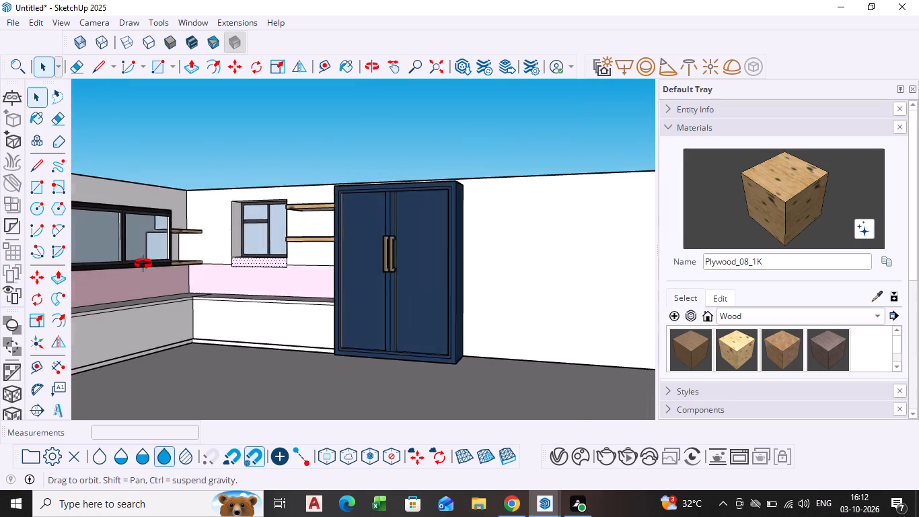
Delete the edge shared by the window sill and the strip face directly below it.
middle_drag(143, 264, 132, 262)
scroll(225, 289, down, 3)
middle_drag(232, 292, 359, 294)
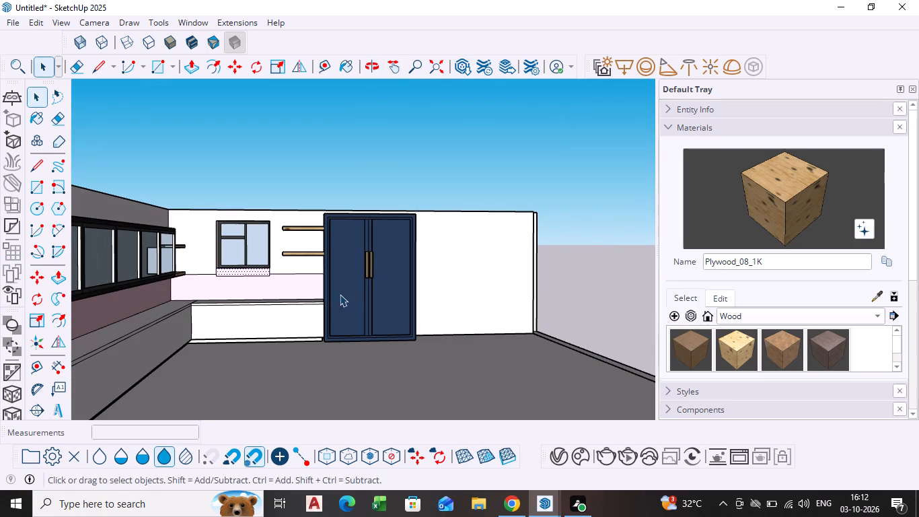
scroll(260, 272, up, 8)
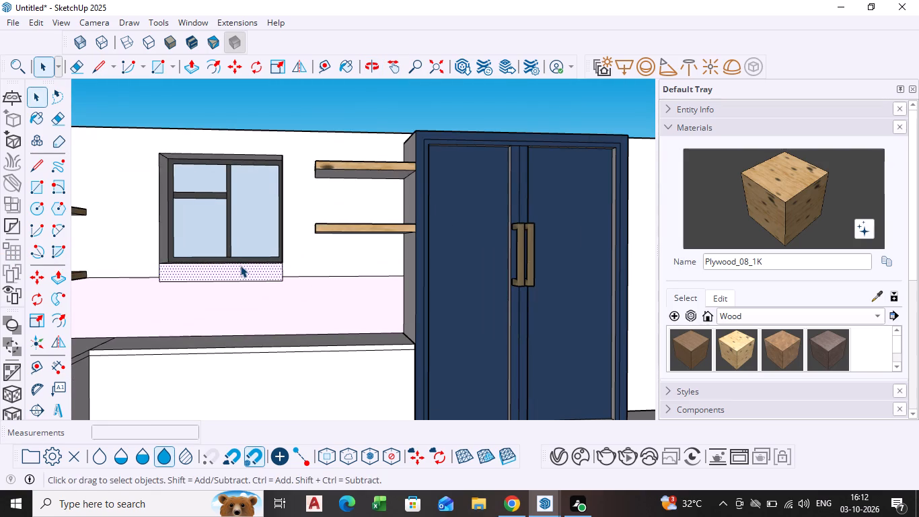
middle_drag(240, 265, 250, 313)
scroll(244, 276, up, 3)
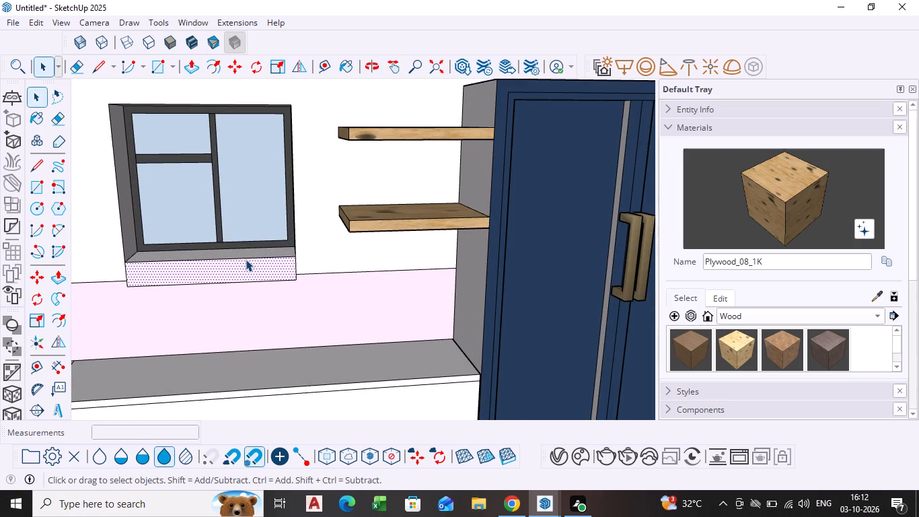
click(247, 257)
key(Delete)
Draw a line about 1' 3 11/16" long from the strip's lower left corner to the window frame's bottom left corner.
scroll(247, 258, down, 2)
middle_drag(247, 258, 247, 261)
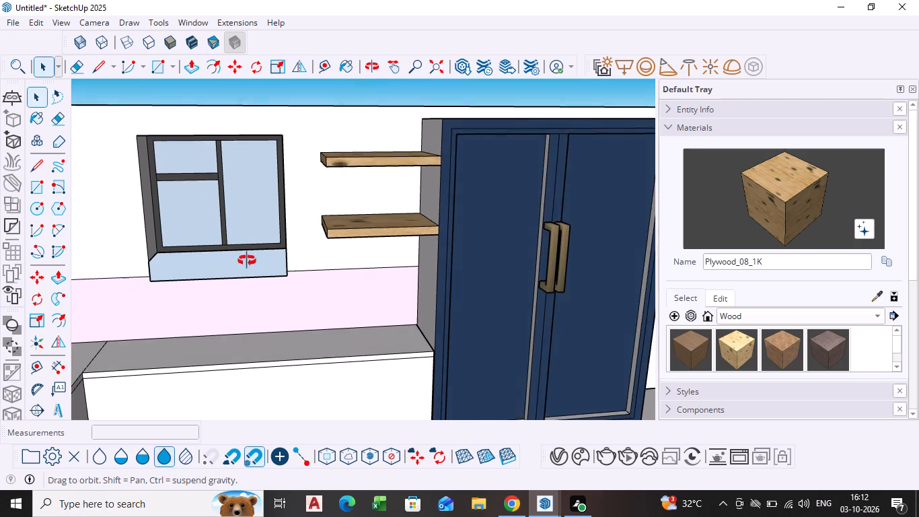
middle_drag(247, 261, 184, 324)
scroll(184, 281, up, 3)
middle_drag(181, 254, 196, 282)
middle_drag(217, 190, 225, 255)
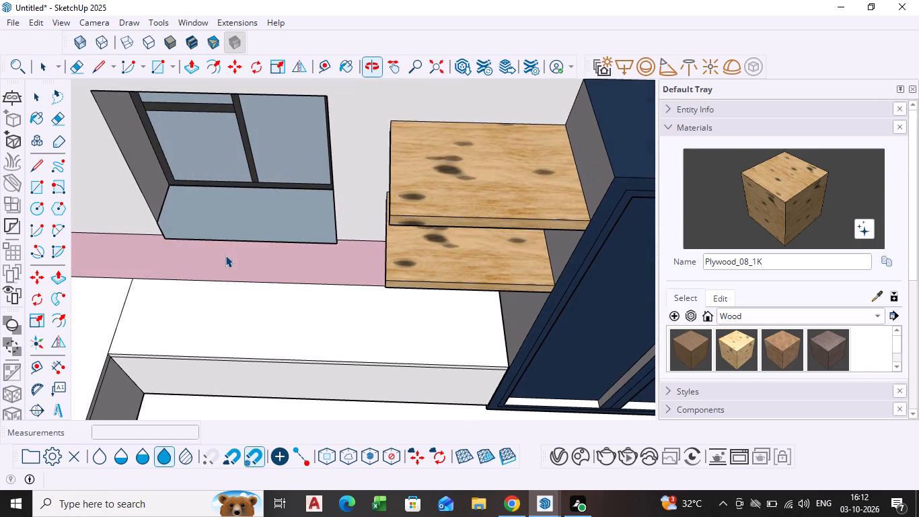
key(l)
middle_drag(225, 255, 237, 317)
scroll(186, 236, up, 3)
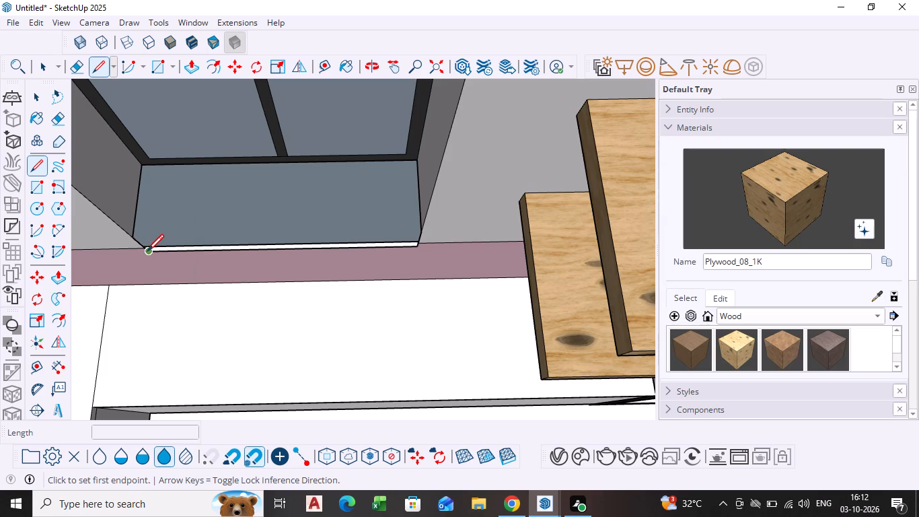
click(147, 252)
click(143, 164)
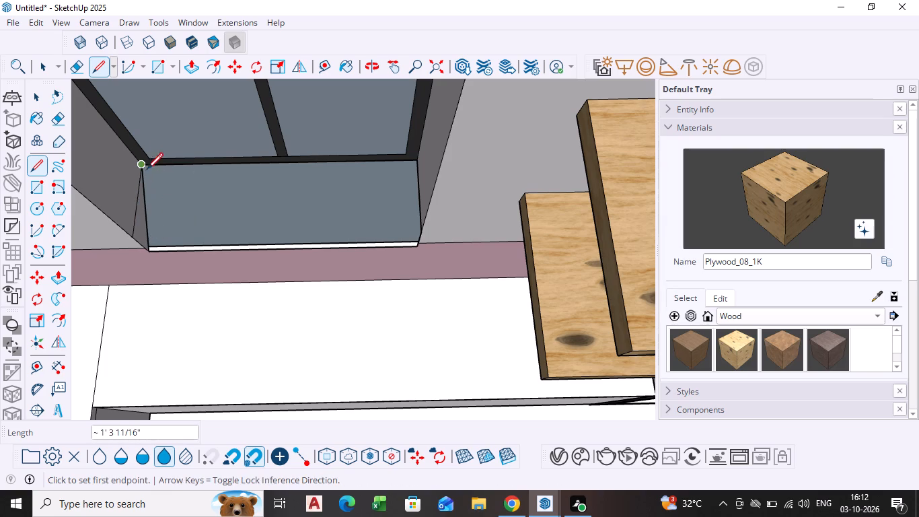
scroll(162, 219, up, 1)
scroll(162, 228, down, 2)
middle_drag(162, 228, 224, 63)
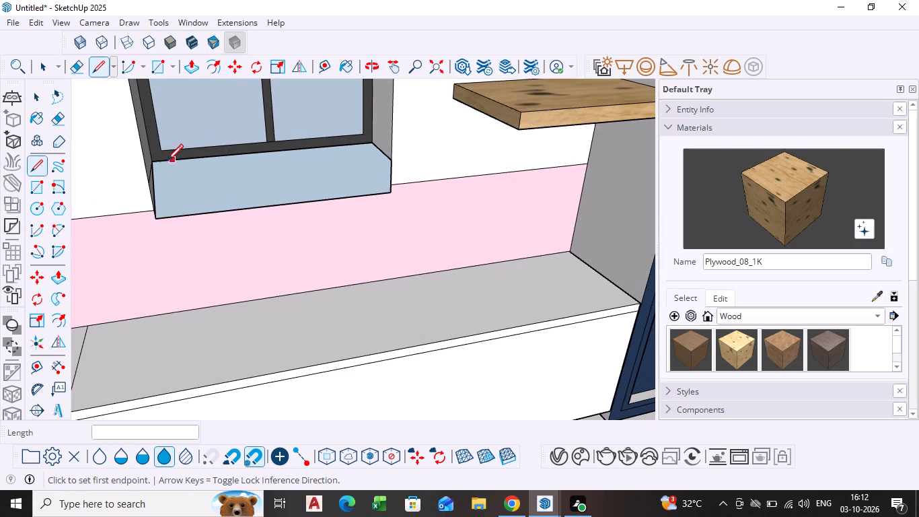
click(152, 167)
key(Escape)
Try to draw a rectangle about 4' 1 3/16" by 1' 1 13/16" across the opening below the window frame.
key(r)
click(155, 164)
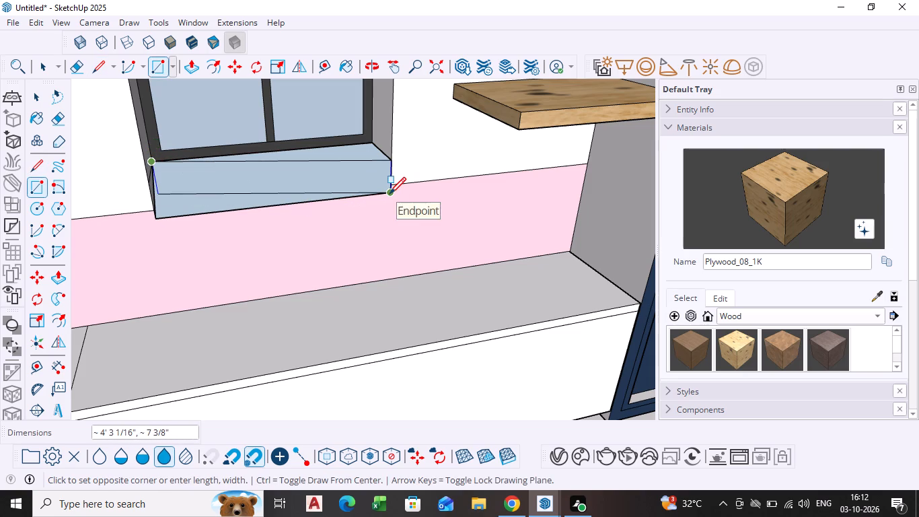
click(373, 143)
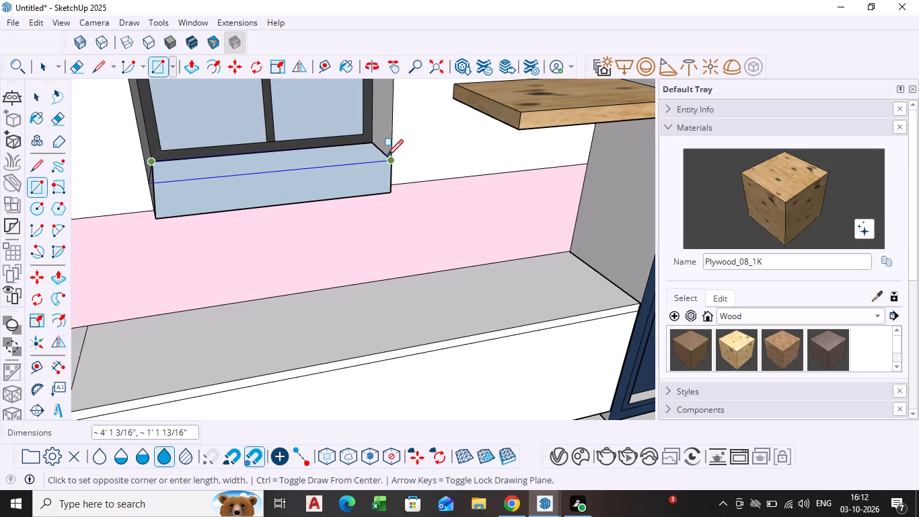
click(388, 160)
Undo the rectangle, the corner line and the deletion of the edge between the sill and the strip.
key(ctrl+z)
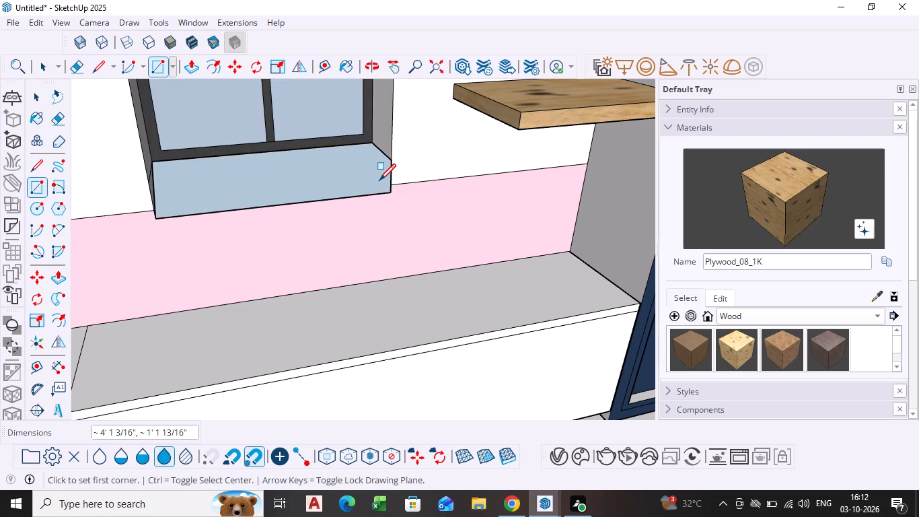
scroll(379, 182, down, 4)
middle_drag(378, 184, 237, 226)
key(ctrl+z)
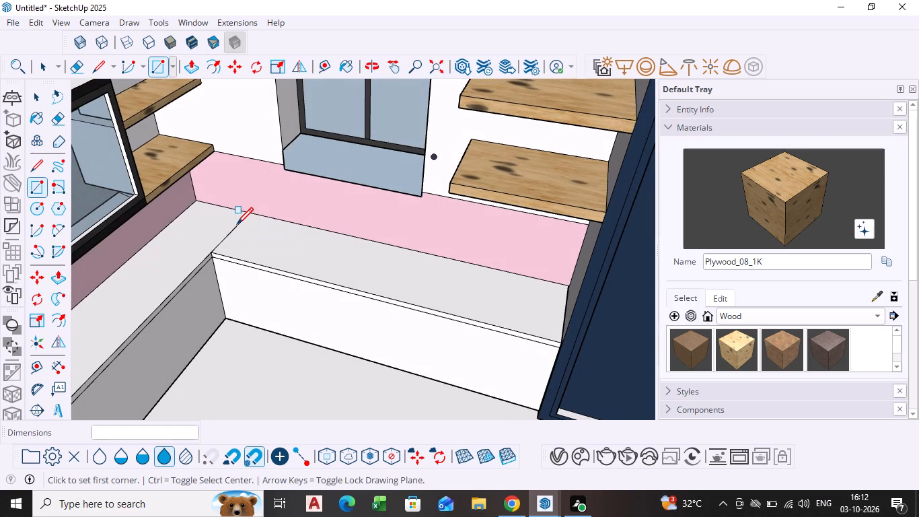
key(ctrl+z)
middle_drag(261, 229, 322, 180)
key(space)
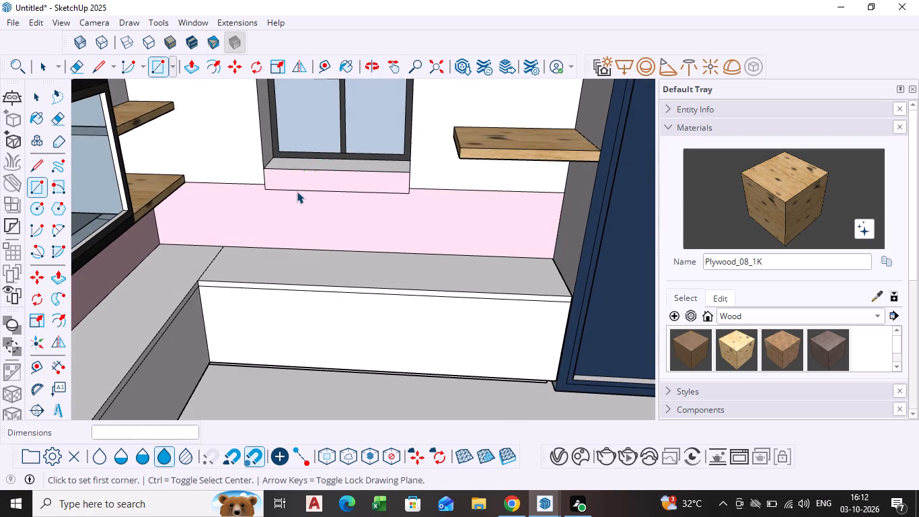
Create a new generic V-Ray material and set its diffuse colour to white.
scroll(296, 190, up, 2)
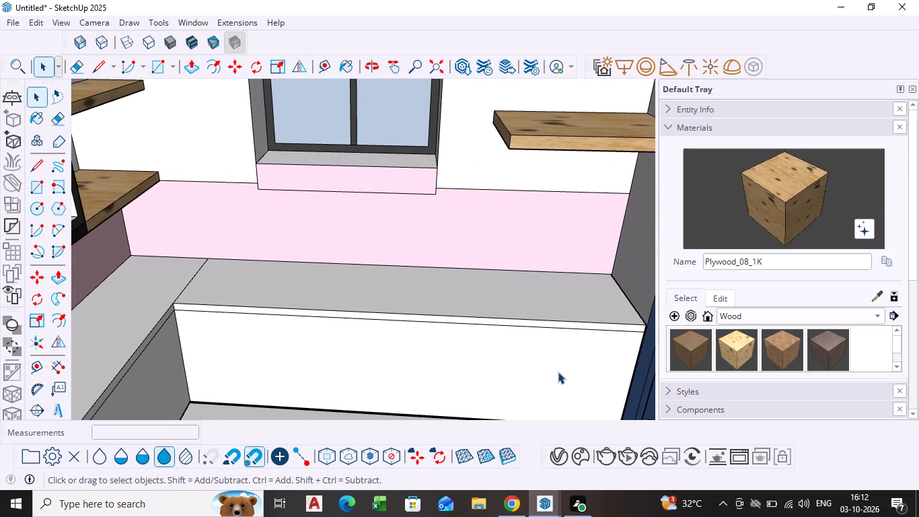
click(550, 458)
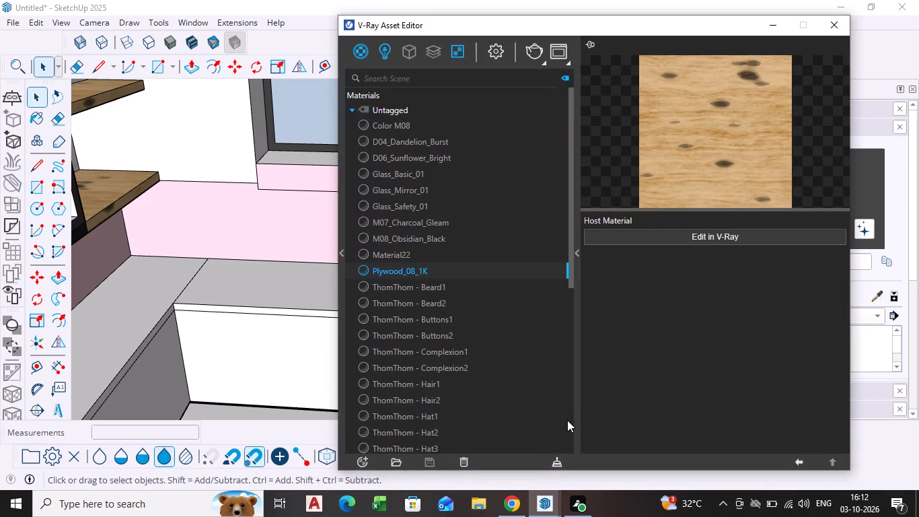
click(346, 464)
click(355, 460)
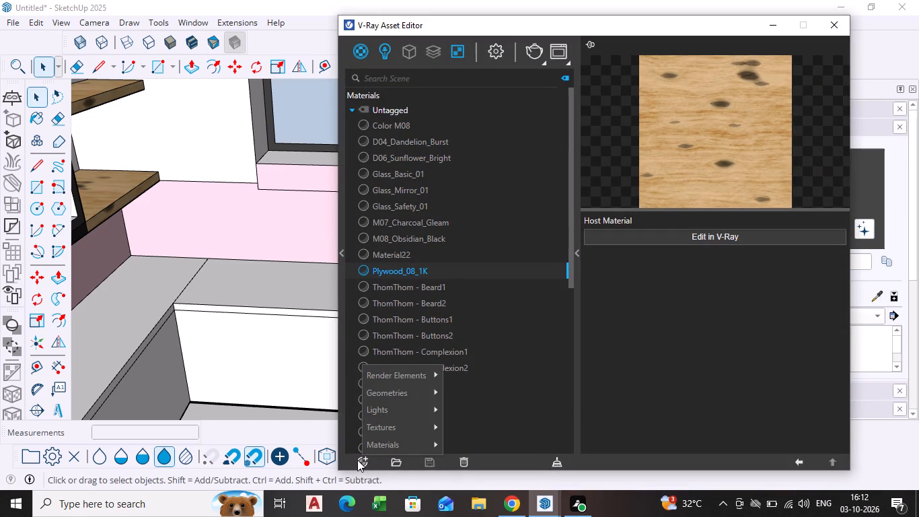
click(395, 446)
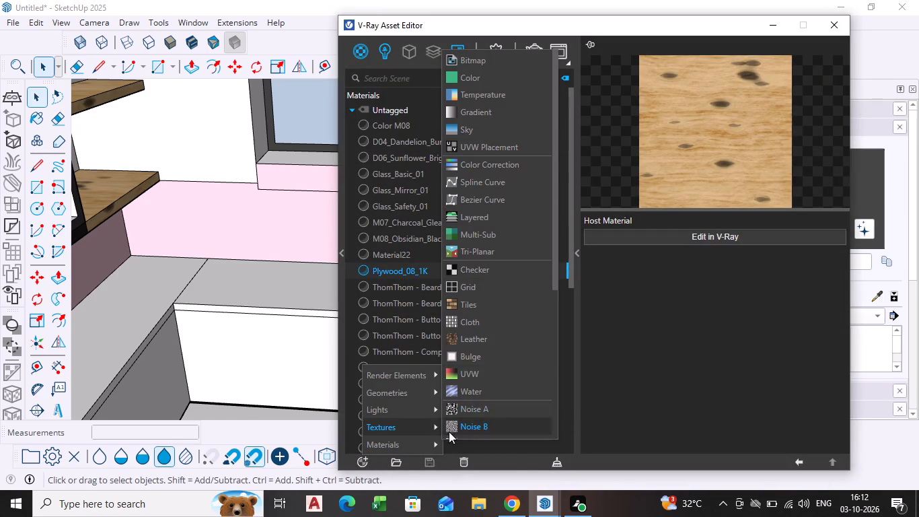
click(437, 444)
click(495, 238)
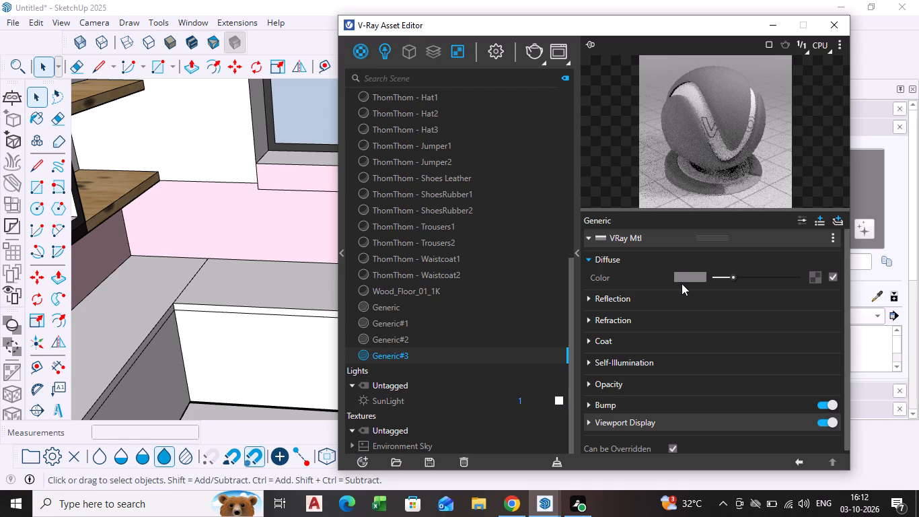
click(683, 283)
click(687, 275)
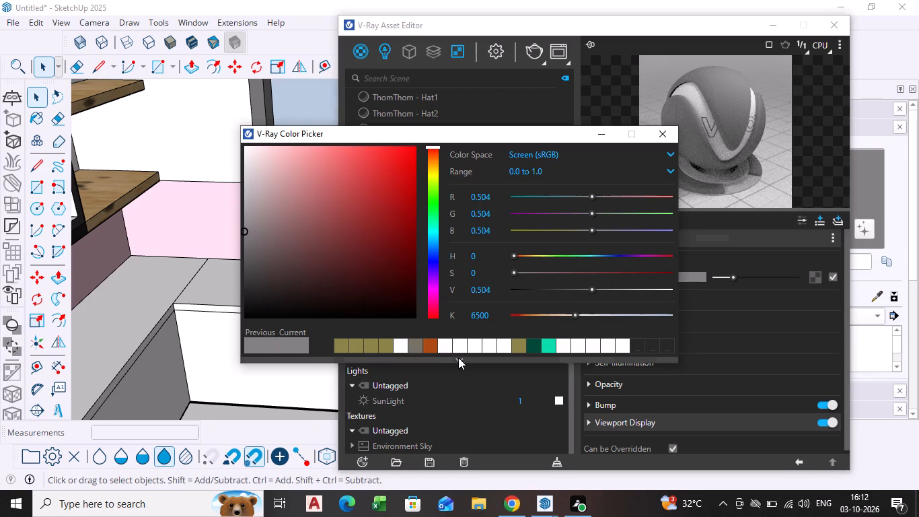
click(462, 346)
click(672, 137)
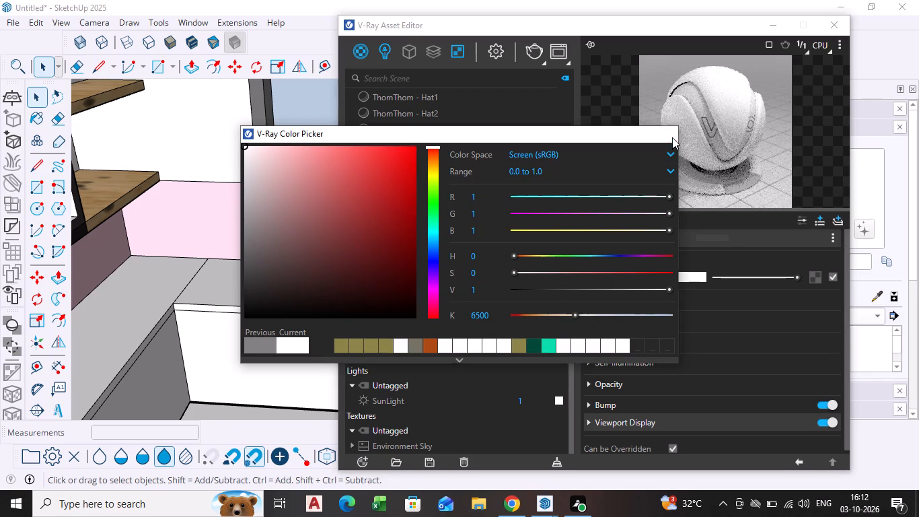
click(778, 22)
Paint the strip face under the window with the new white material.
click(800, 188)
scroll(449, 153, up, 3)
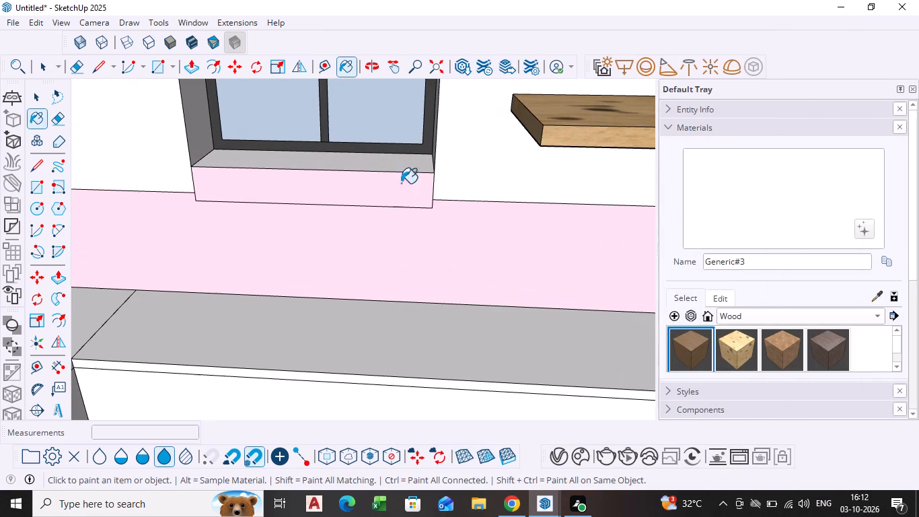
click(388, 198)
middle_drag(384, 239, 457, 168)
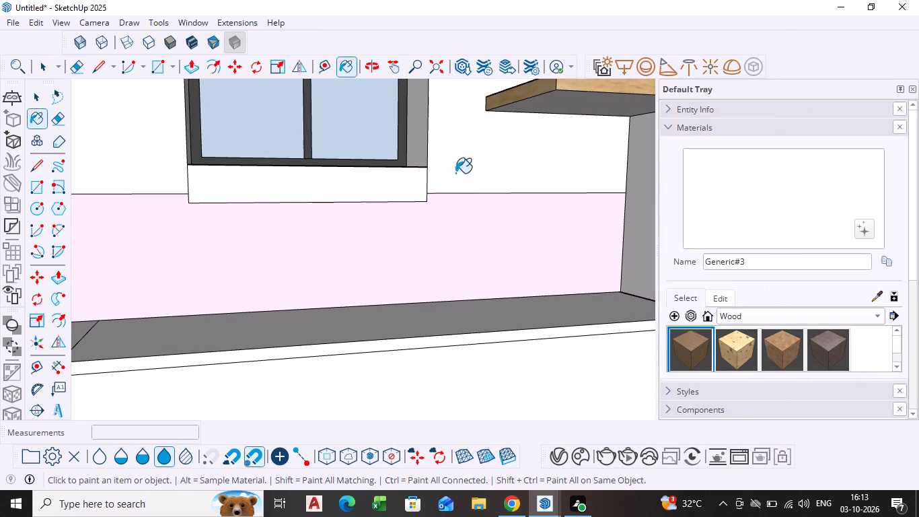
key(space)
Delete the strip's bottom edge and the two leftover vertical edge stubs, merging the strip into the pink backsplash.
click(330, 203)
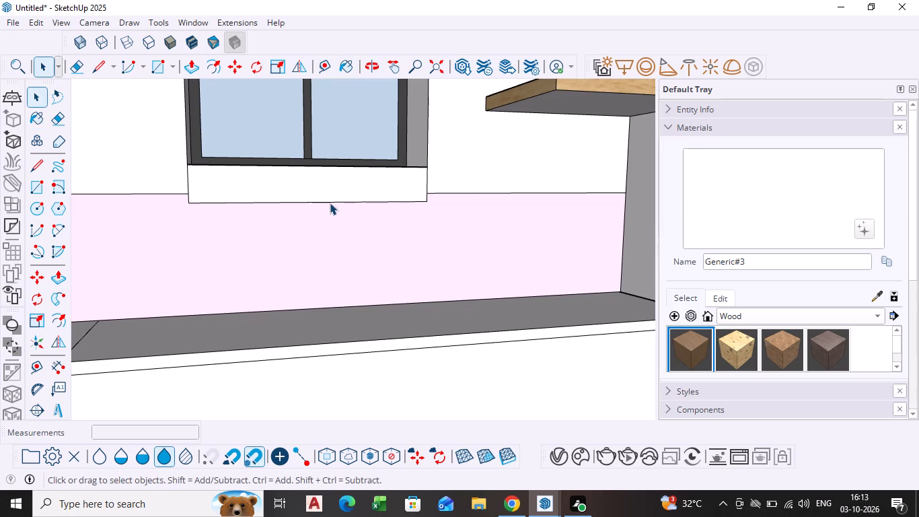
key(Delete)
scroll(330, 205, down, 1)
middle_drag(330, 206, 324, 230)
scroll(176, 228, up, 8)
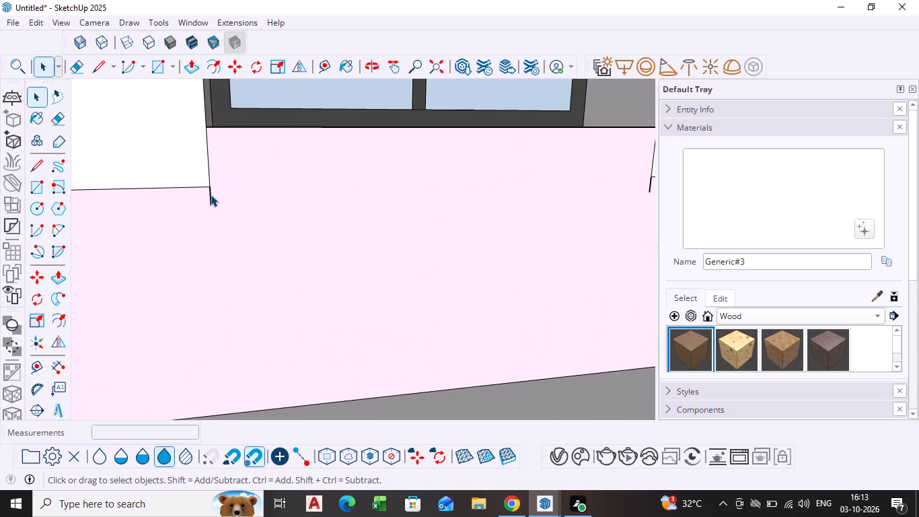
click(211, 195)
key(Delete)
scroll(640, 188, down, 5)
scroll(640, 188, up, 1)
click(648, 184)
key(Delete)
Examine the merged backsplash below the window together with the counters, shelves and tall cabinet.
scroll(624, 235, down, 11)
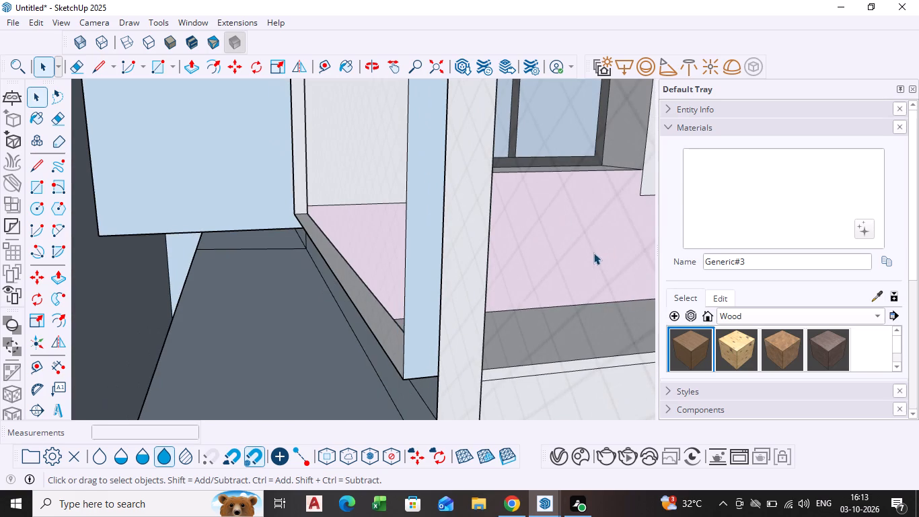
click(433, 63)
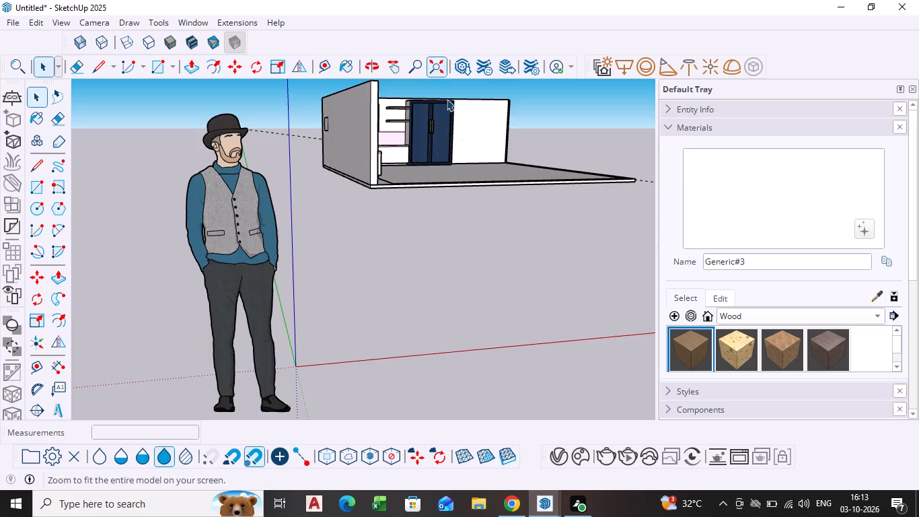
scroll(470, 186, down, 2)
middle_drag(470, 187, 377, 207)
scroll(413, 137, up, 14)
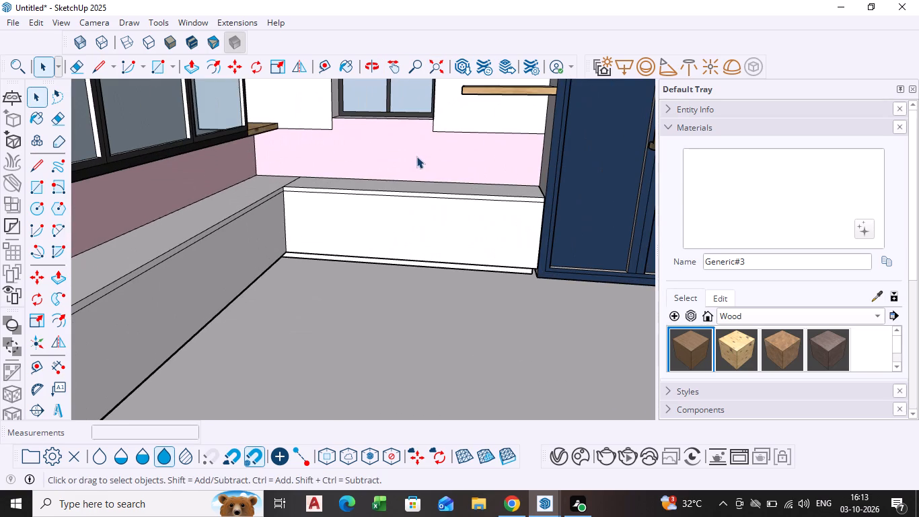
middle_drag(416, 156, 448, 184)
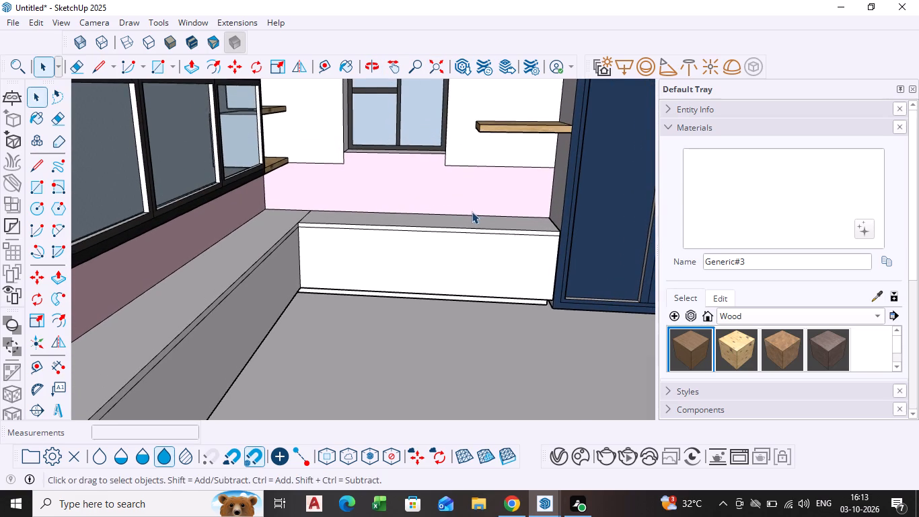
scroll(416, 211, down, 1)
middle_drag(416, 211, 399, 221)
scroll(427, 205, down, 3)
middle_drag(427, 205, 352, 238)
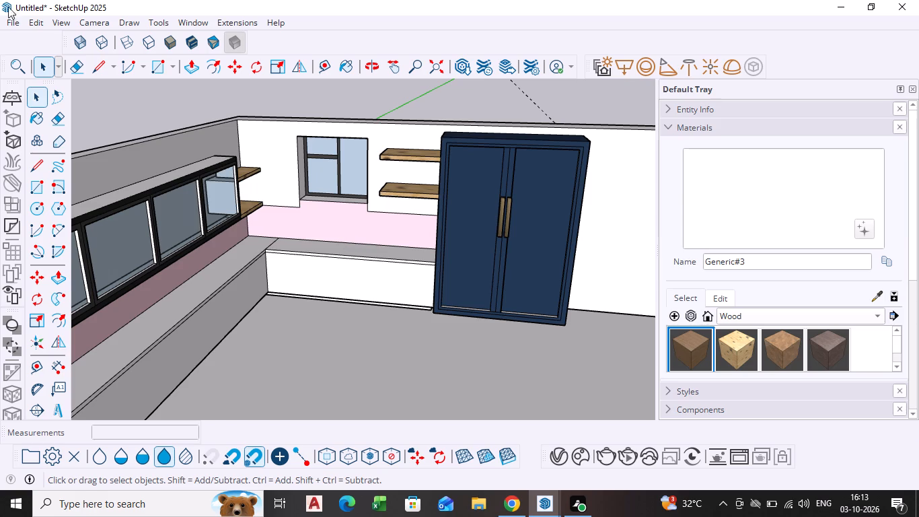
Push the window sill face down about 2 11/16" towards the top edge of the pink backsplash.
scroll(325, 219, up, 8)
middle_drag(324, 190, 324, 191)
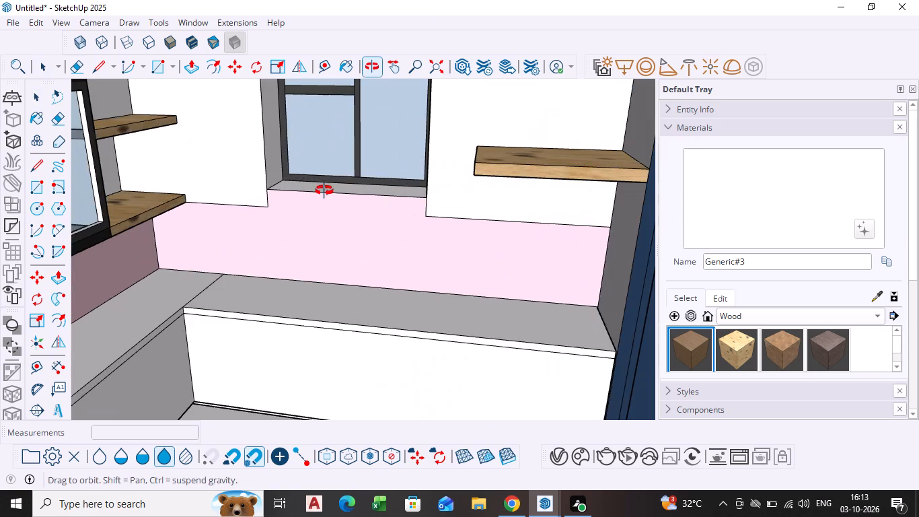
middle_drag(324, 191, 348, 248)
click(347, 184)
key(p)
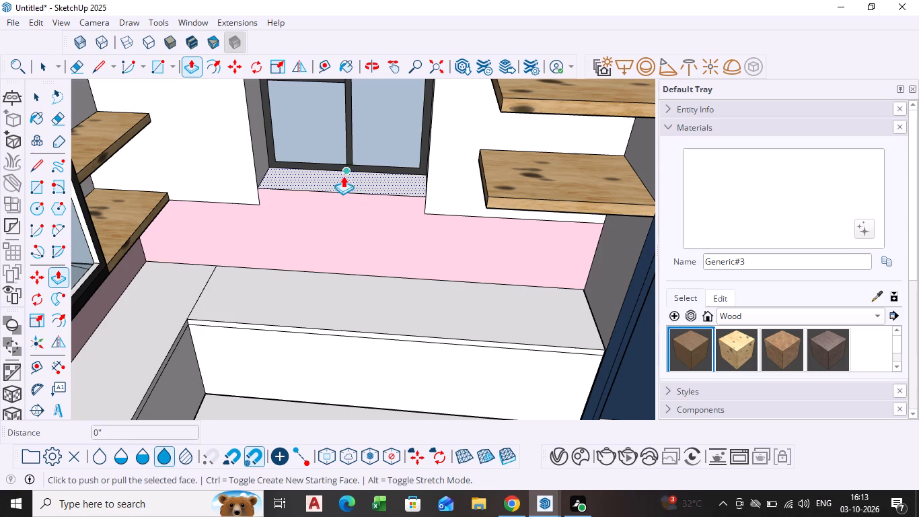
click(345, 170)
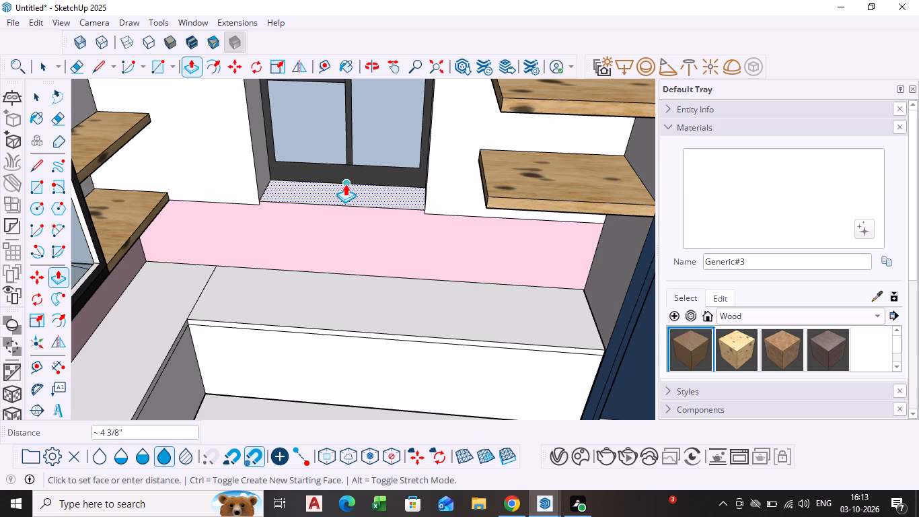
click(345, 179)
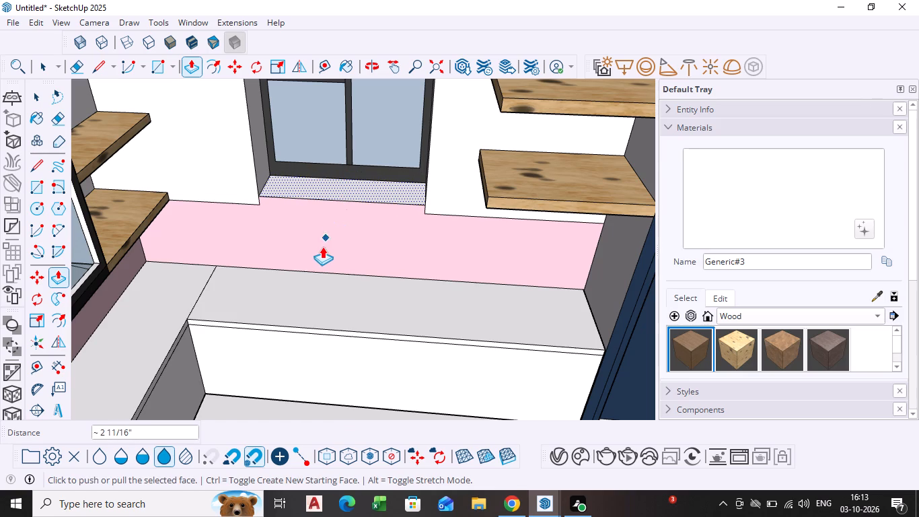
middle_drag(308, 244, 307, 183)
scroll(294, 219, down, 6)
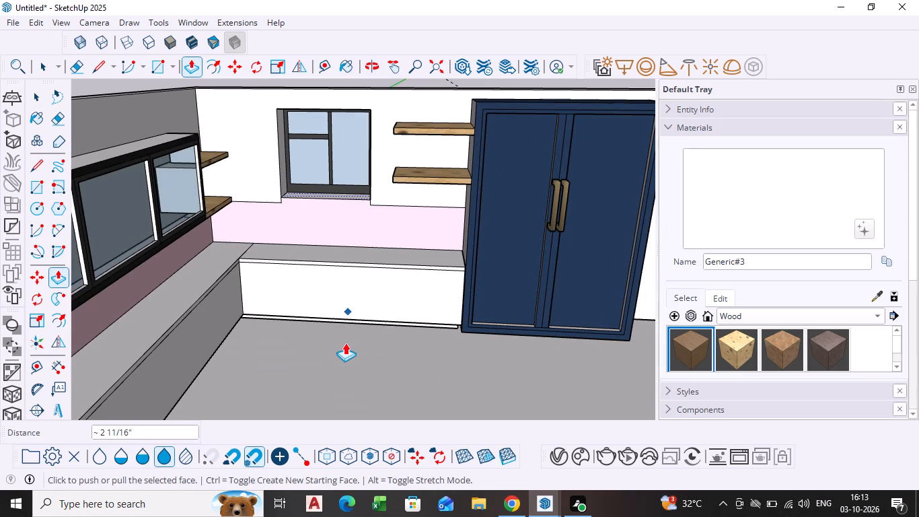
Examine the whole kitchen from wider and lower angles, including the backsplash, counters, shelves, tall cabinet and outer floor edges.
key(space)
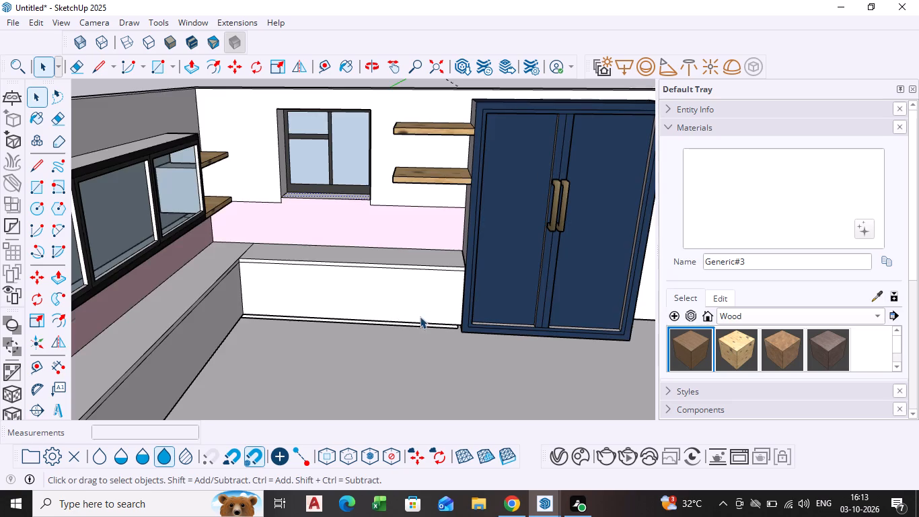
scroll(420, 316, down, 3)
middle_drag(422, 318, 360, 322)
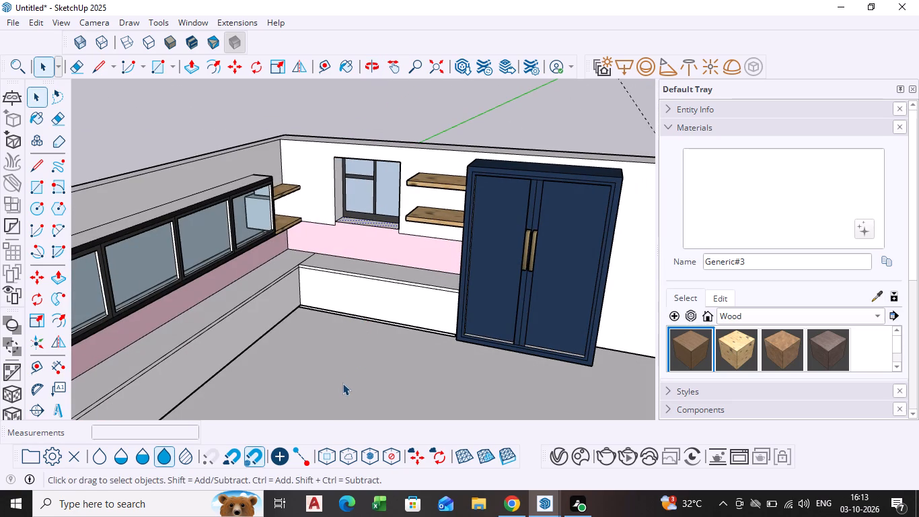
scroll(323, 391, down, 5)
middle_drag(303, 403, 272, 380)
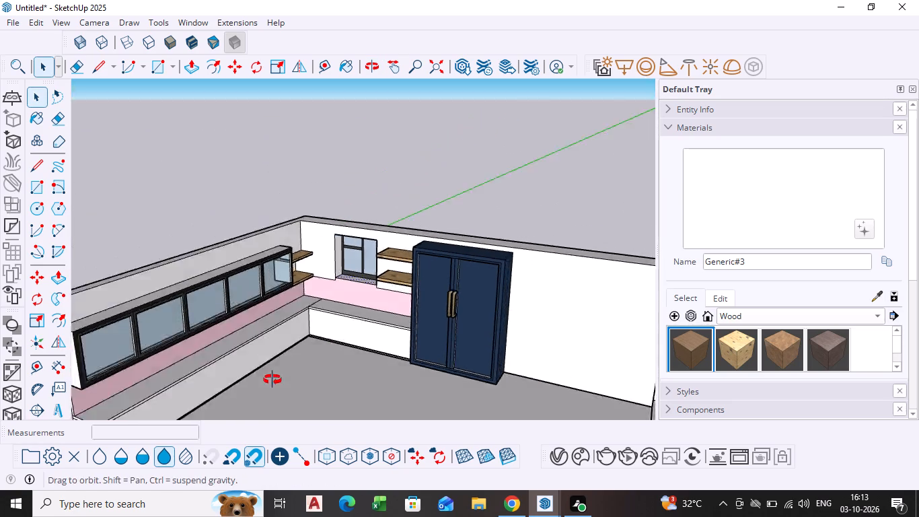
middle_drag(272, 380, 260, 306)
middle_drag(259, 306, 259, 296)
scroll(328, 368, up, 3)
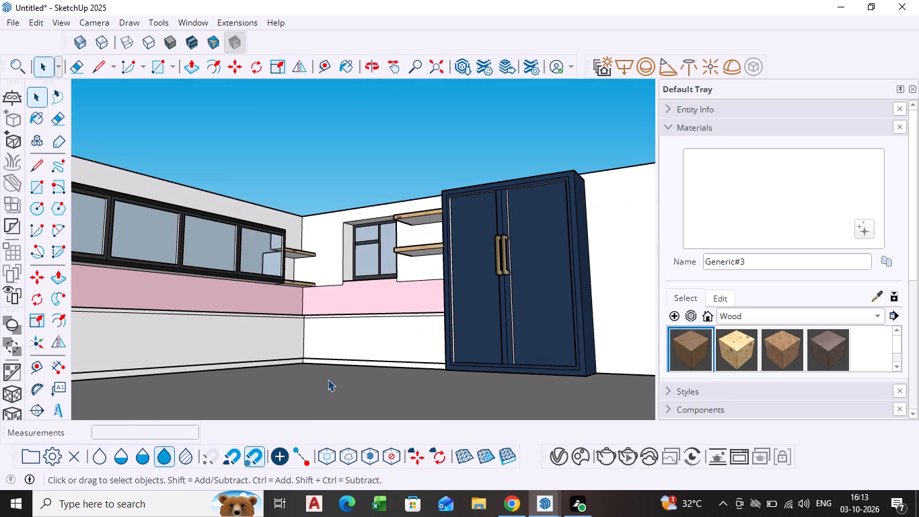
middle_drag(338, 403, 388, 384)
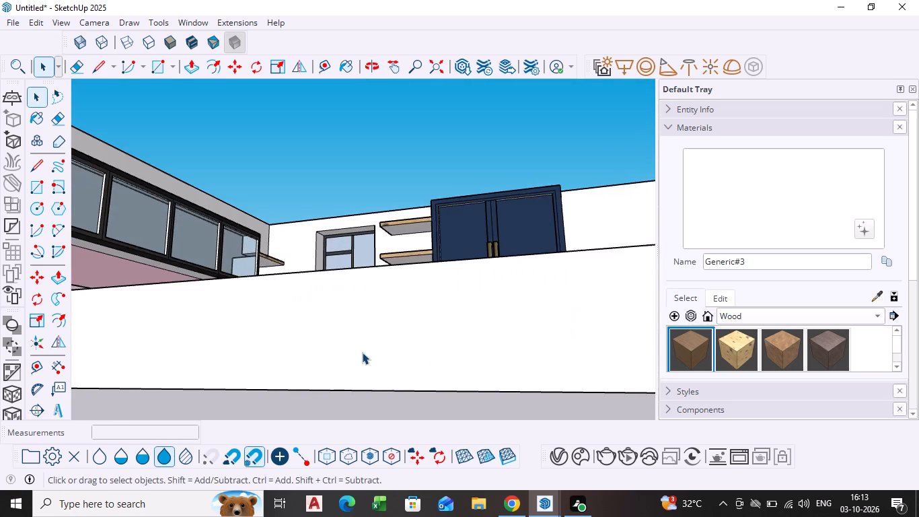
scroll(360, 351, up, 3)
scroll(359, 350, down, 1)
middle_drag(359, 351, 395, 483)
scroll(336, 407, down, 12)
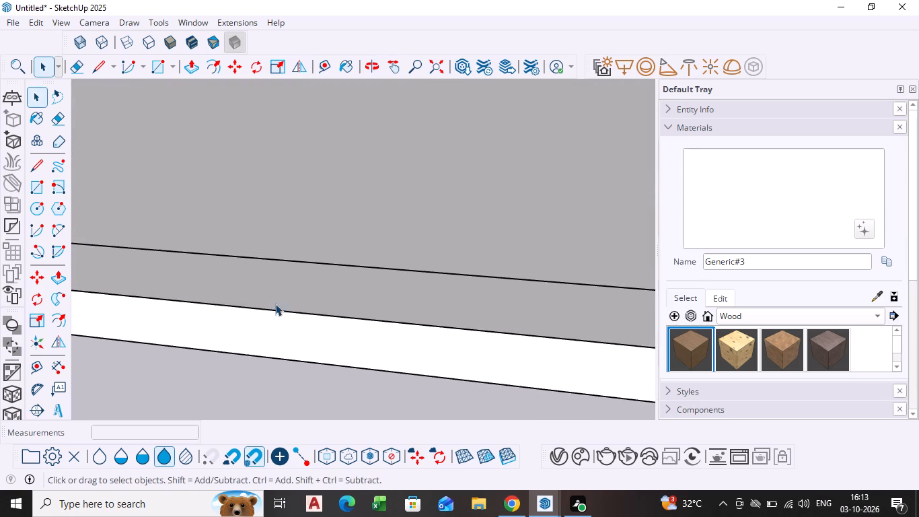
scroll(275, 304, down, 17)
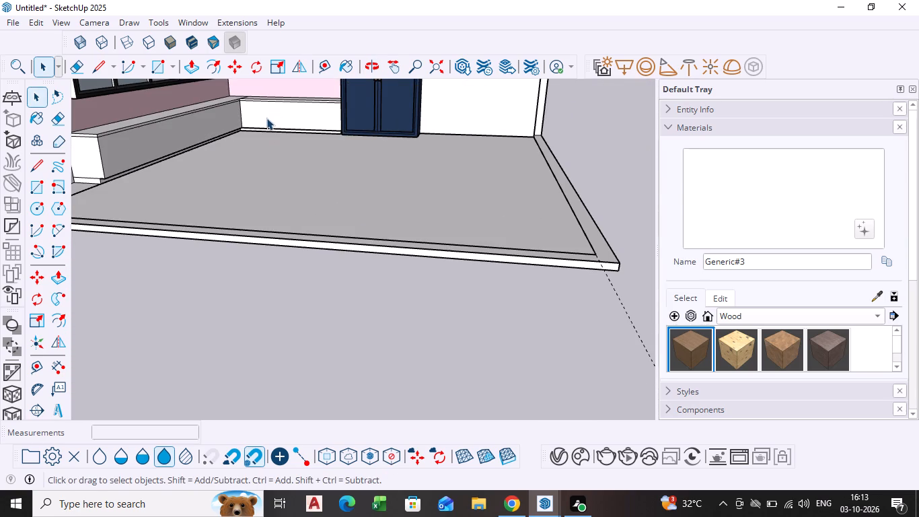
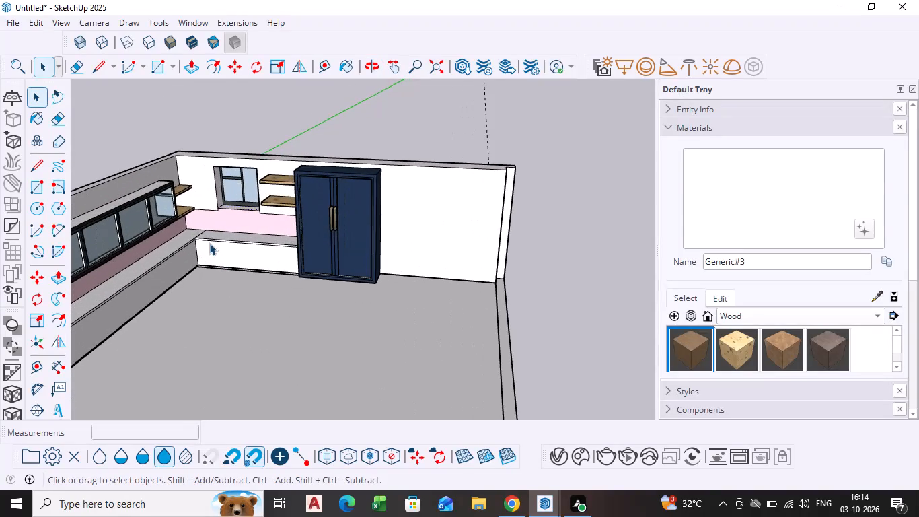
Examine the window wall, wall shelves, tall cabinet and the base cabinet run along the adjoining wall.
middle_drag(209, 243, 227, 239)
middle_drag(221, 265, 227, 231)
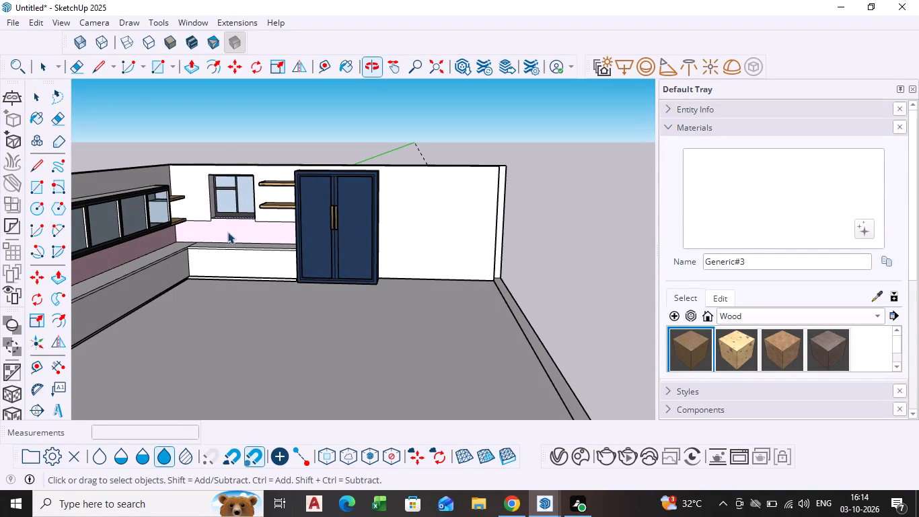
scroll(193, 262, up, 4)
scroll(216, 242, down, 1)
middle_drag(216, 243, 235, 223)
click(124, 289)
right_click(124, 289)
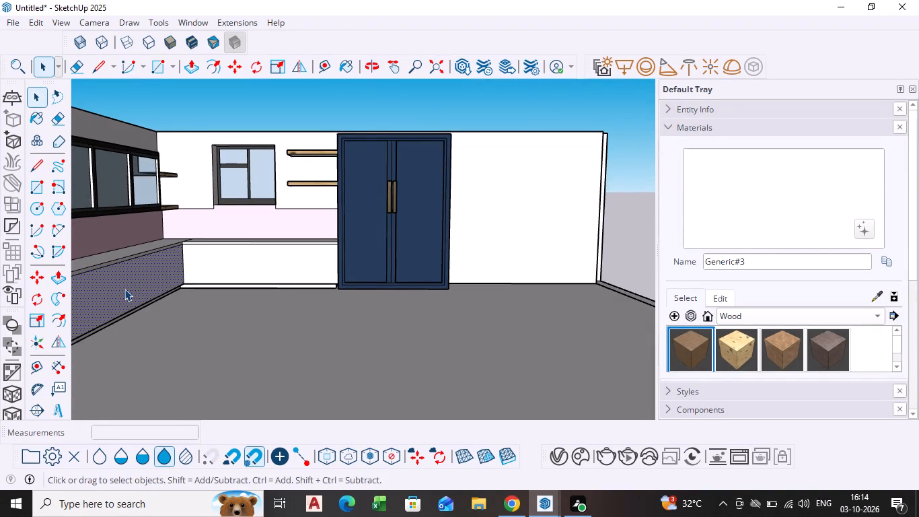
click(172, 182)
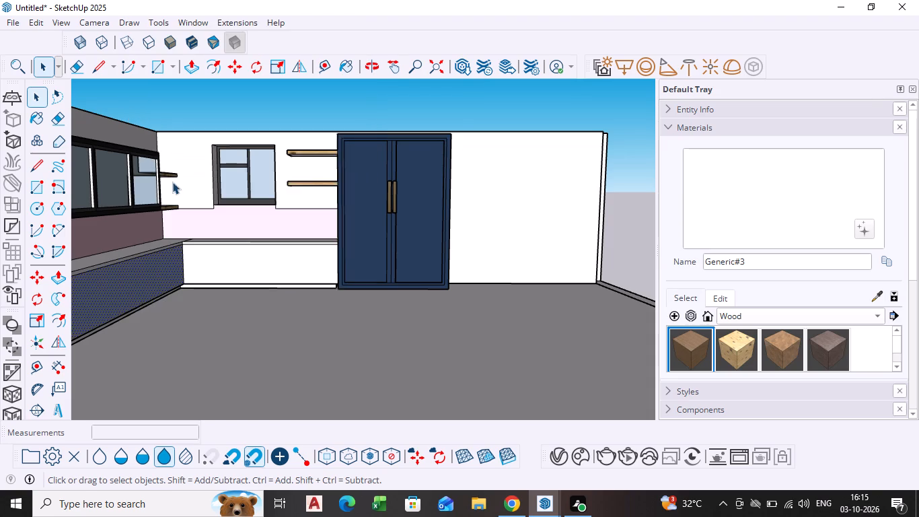
scroll(179, 217, down, 1)
middle_drag(179, 219, 162, 246)
click(507, 102)
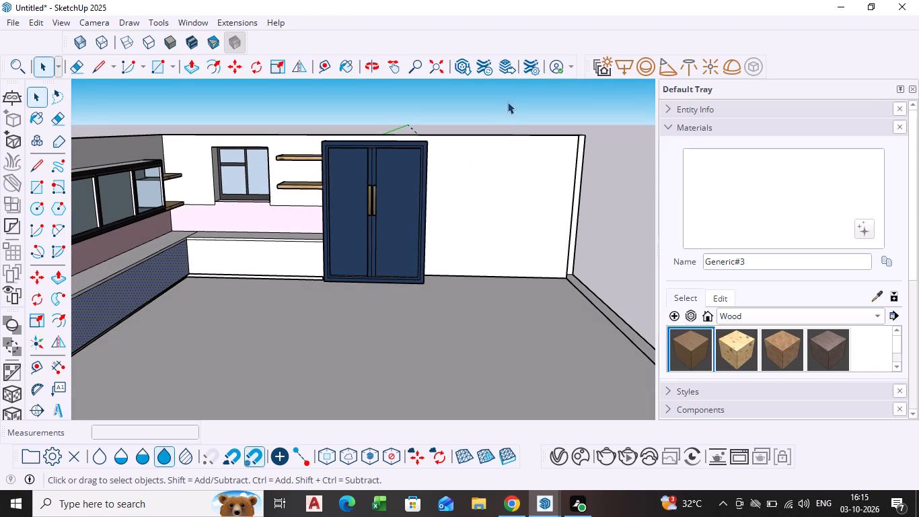
Undo the last edit.
key(ctrl+z)
Delete the seam edge across the countertop corner so the two counter runs merge into one surface.
scroll(244, 227, up, 3)
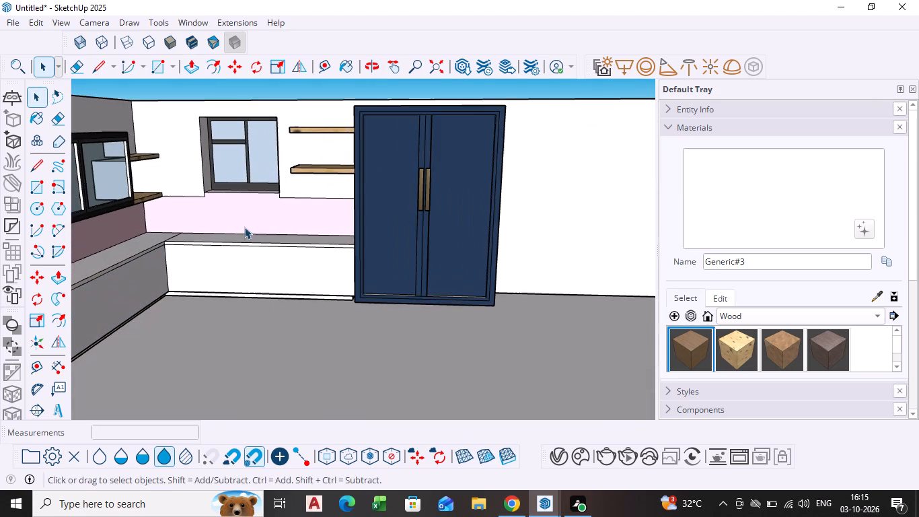
middle_drag(245, 230, 283, 226)
scroll(176, 226, up, 3)
middle_drag(167, 250, 213, 318)
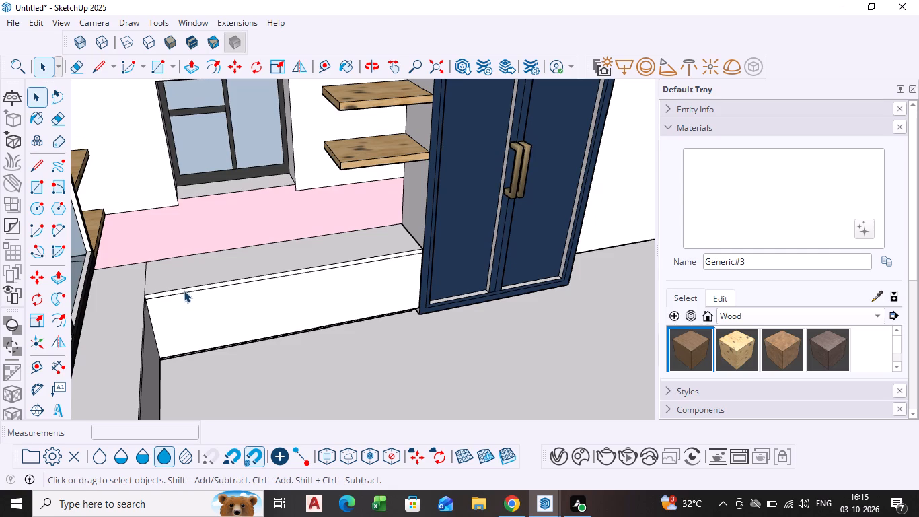
middle_drag(184, 287, 188, 307)
scroll(184, 287, down, 1)
scroll(164, 274, up, 4)
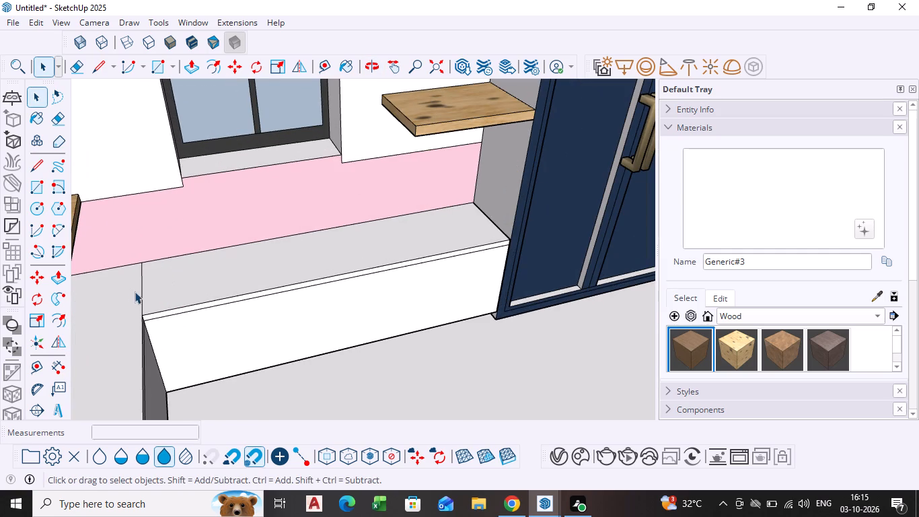
click(142, 291)
key(Delete)
Examine the merged countertop and the whole kitchen from wider angles and towards the shelf corner.
scroll(145, 299, down, 6)
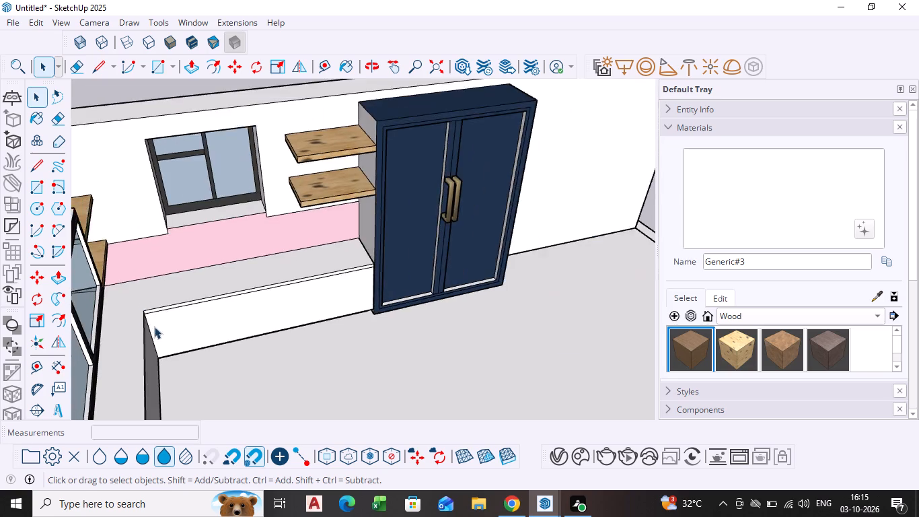
scroll(154, 326, down, 2)
middle_drag(151, 334, 89, 289)
scroll(209, 324, down, 1)
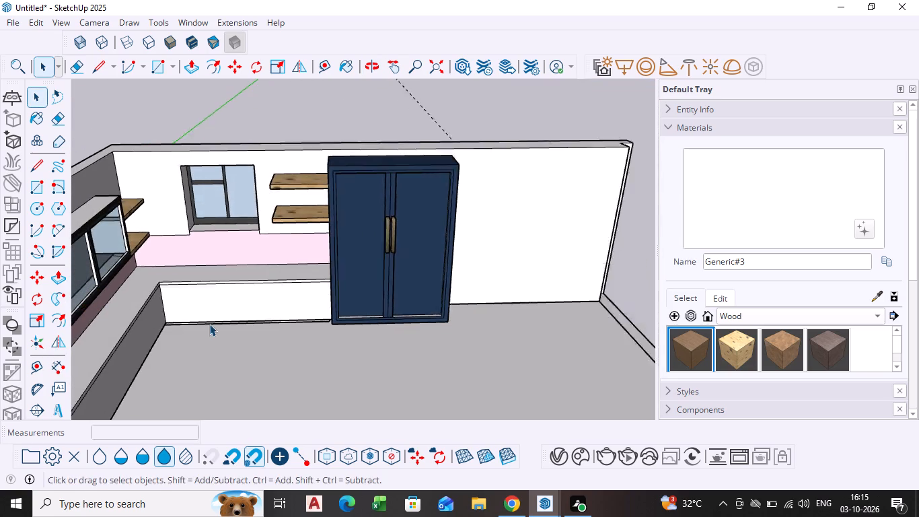
scroll(209, 324, down, 2)
middle_drag(203, 338, 177, 307)
scroll(176, 305, down, 4)
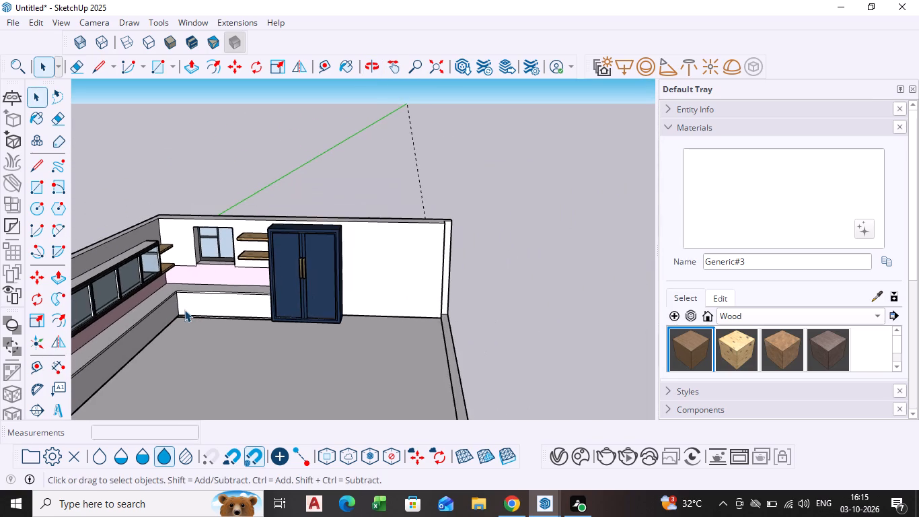
scroll(184, 310, down, 2)
shift+middle_drag(184, 310, 222, 273)
middle_drag(230, 285, 124, 285)
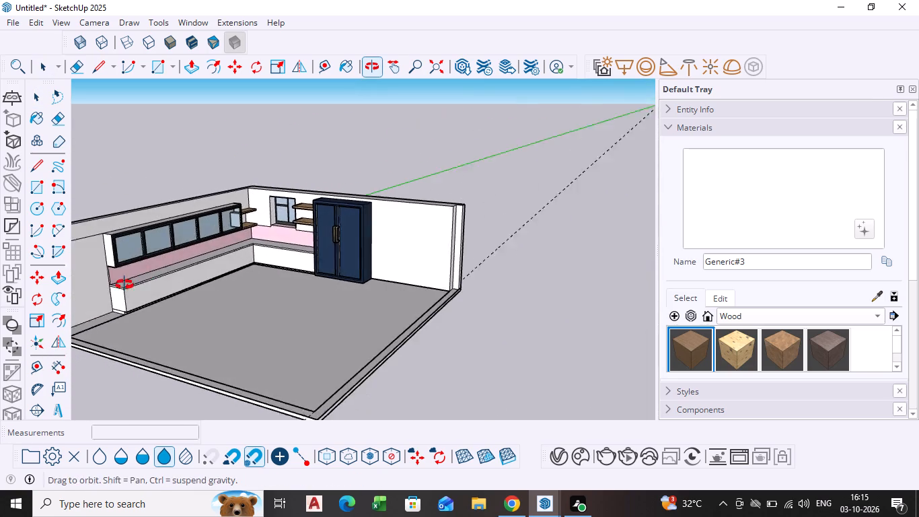
middle_drag(124, 285, 120, 285)
scroll(286, 166, up, 4)
scroll(229, 256, up, 8)
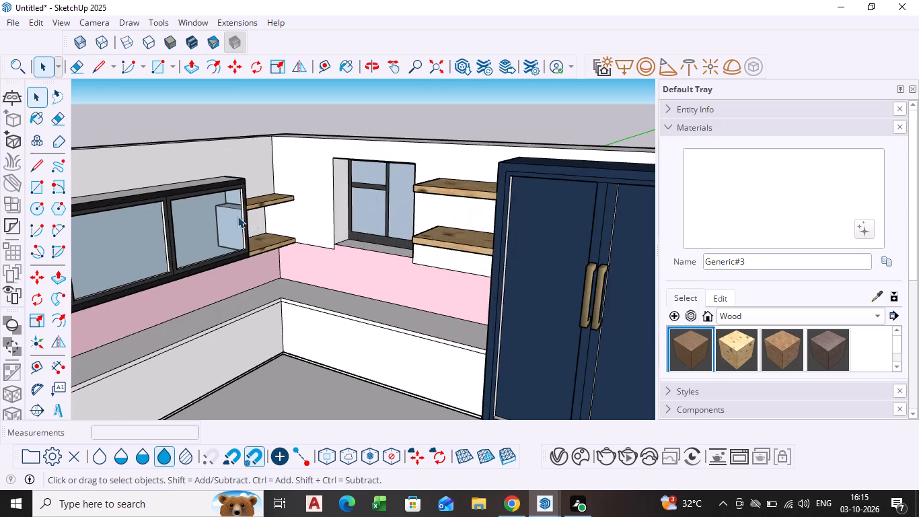
scroll(237, 216, up, 4)
Inspect the glass panel of the wall cabinet nearest the corner and its surroundings.
click(212, 232)
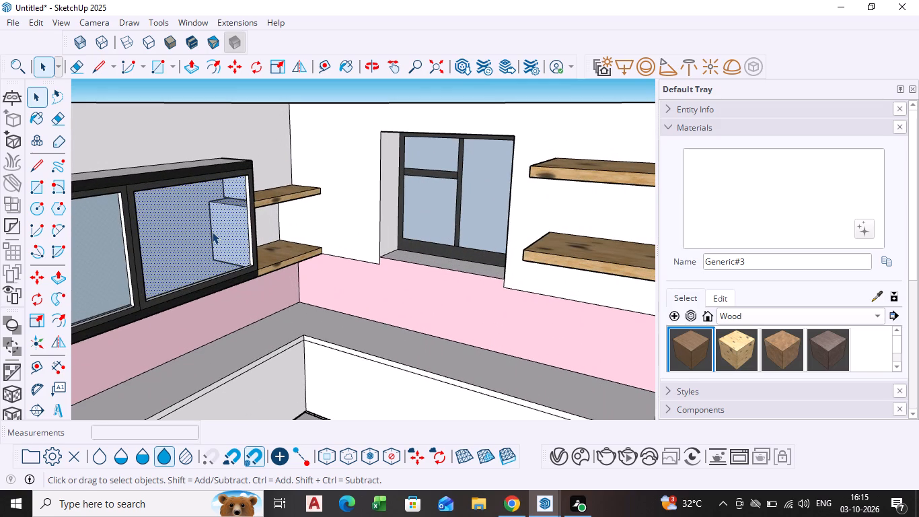
double_click(212, 232)
click(212, 232)
click(178, 95)
scroll(166, 188, up, 1)
scroll(172, 211, down, 5)
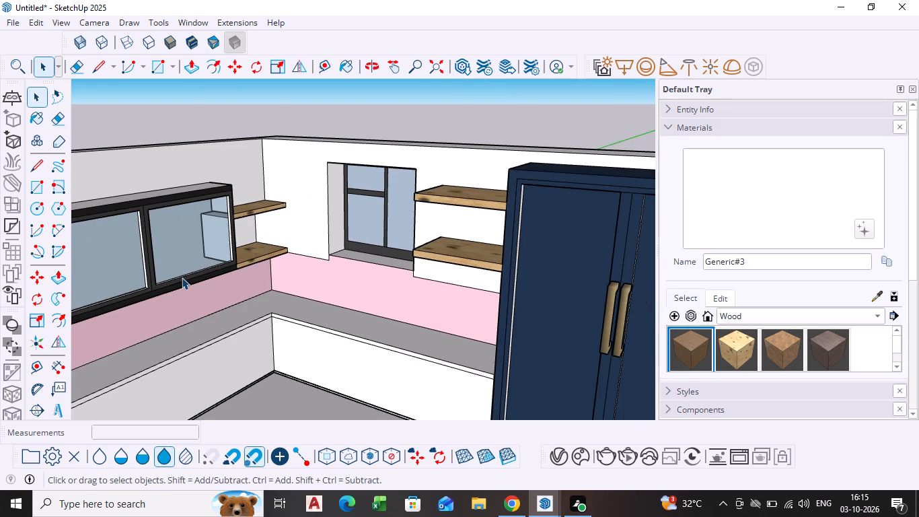
scroll(182, 278, down, 2)
middle_drag(182, 278, 145, 283)
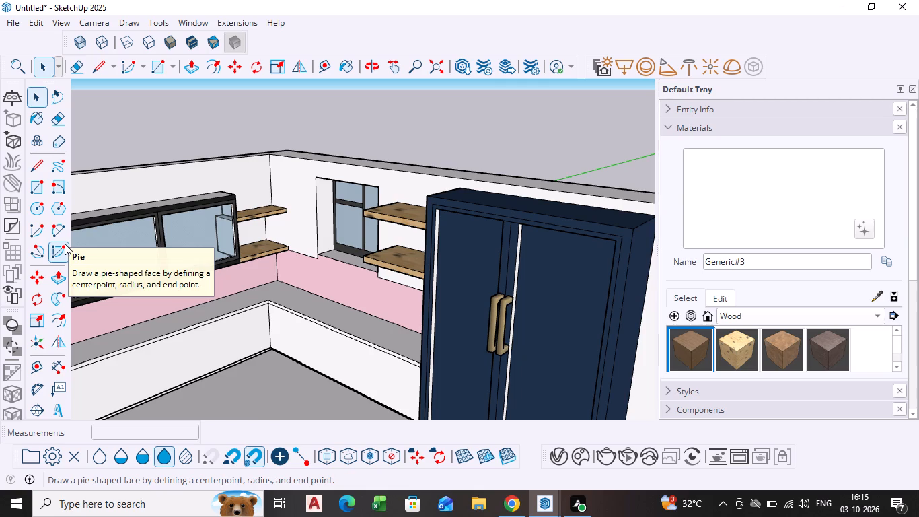
Copy the corner vertical edge of the window-side base cabinet about 9' 6 15/16" towards the tall cabinet, dividing the span into 3 equal panels.
scroll(225, 360, down, 1)
middle_drag(225, 360, 340, 263)
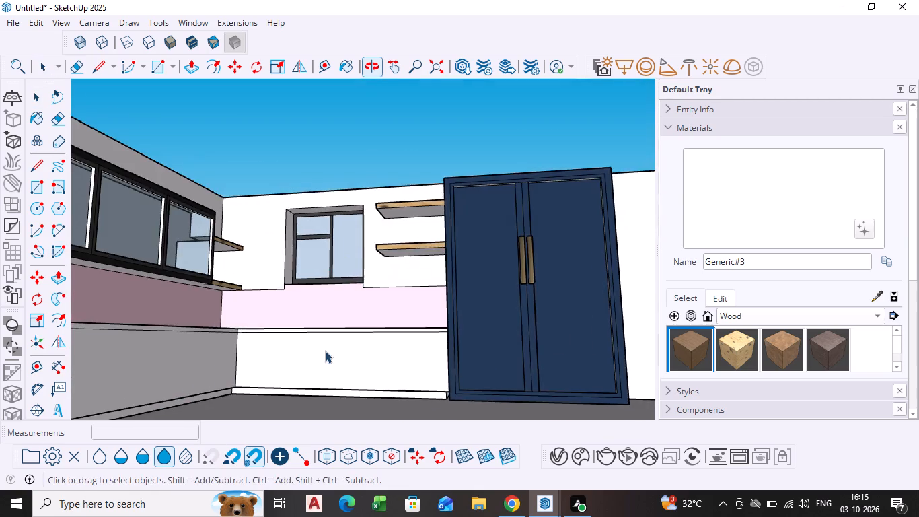
scroll(325, 351, up, 2)
middle_drag(324, 355, 348, 404)
scroll(324, 358, down, 1)
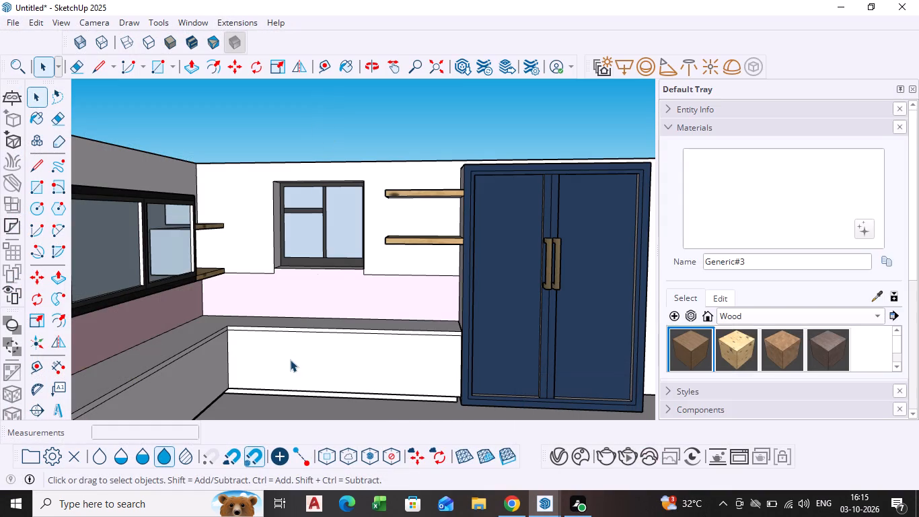
shift+middle_drag(301, 386, 287, 331)
scroll(254, 312, up, 3)
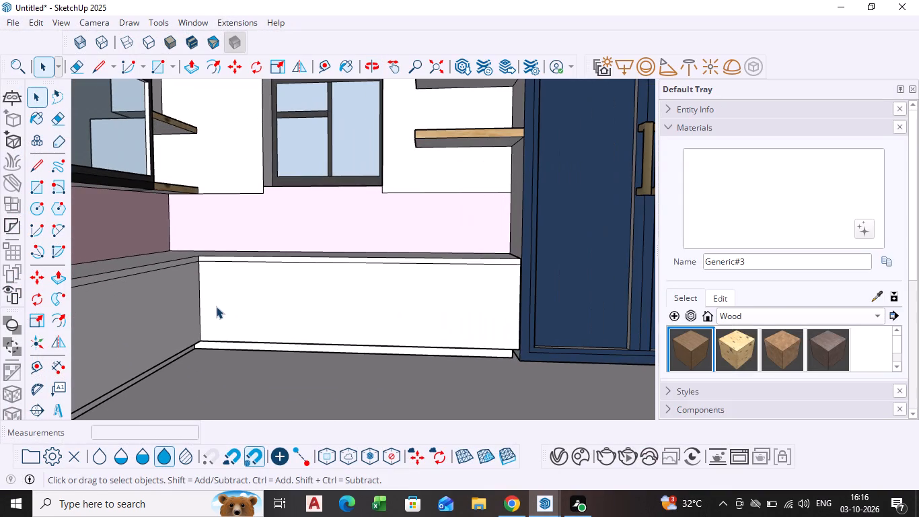
click(200, 305)
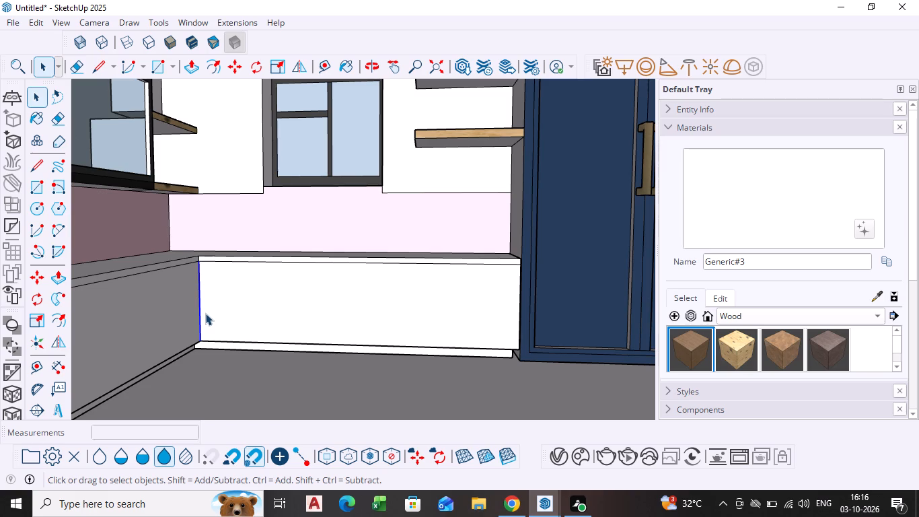
key(m)
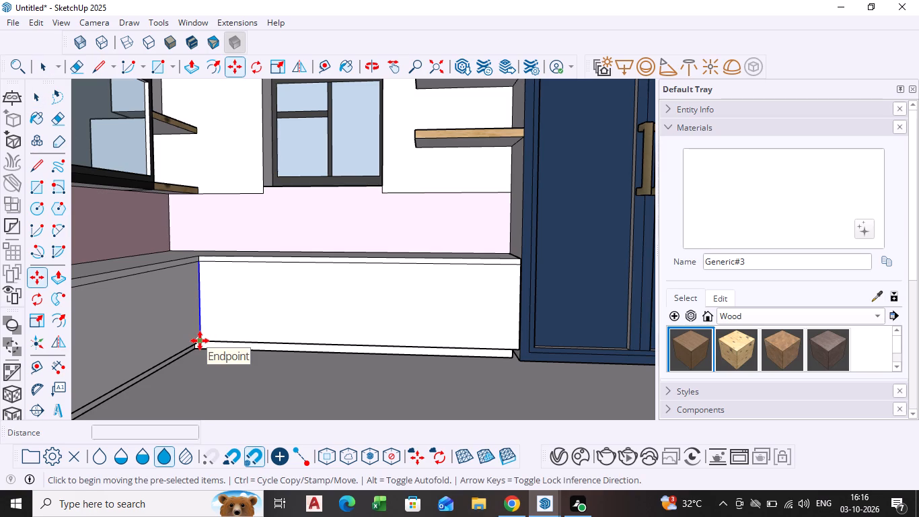
ctrl+click(200, 341)
scroll(490, 349, up, 4)
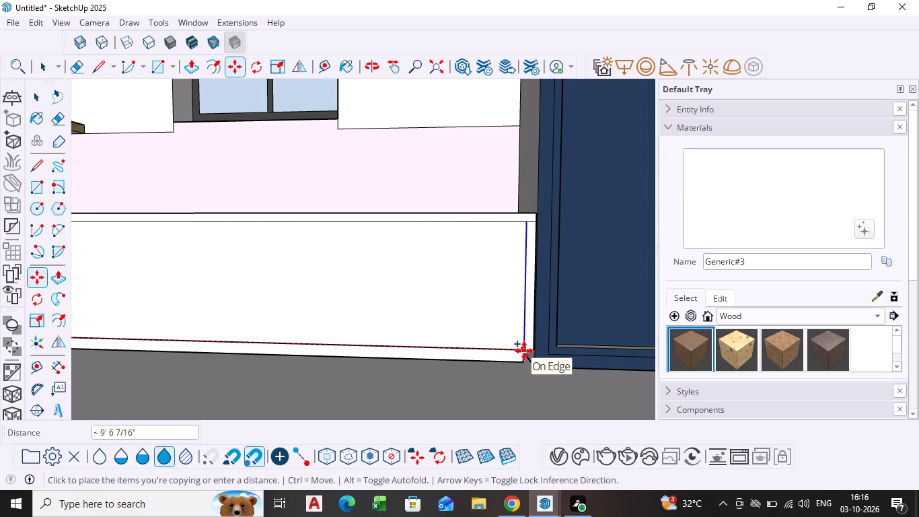
scroll(524, 351, up, 4)
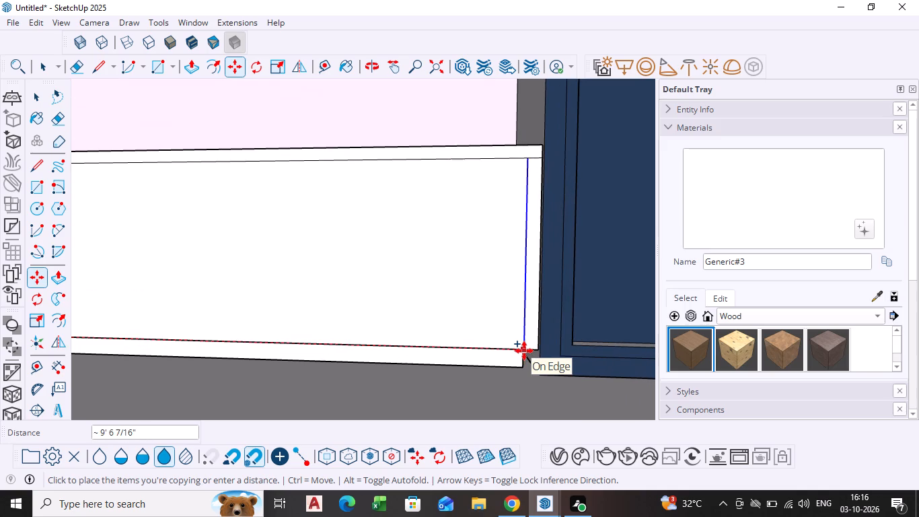
click(527, 351)
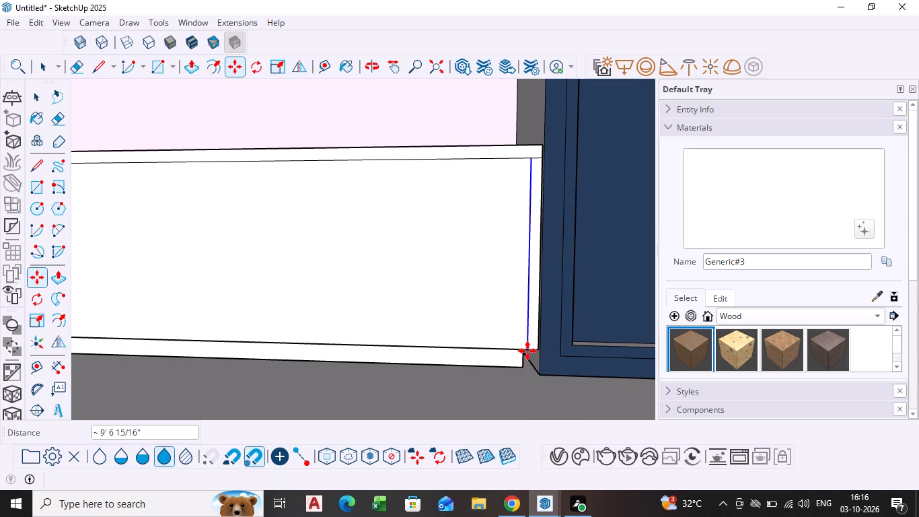
key(slash)
key(3)
key(Return)
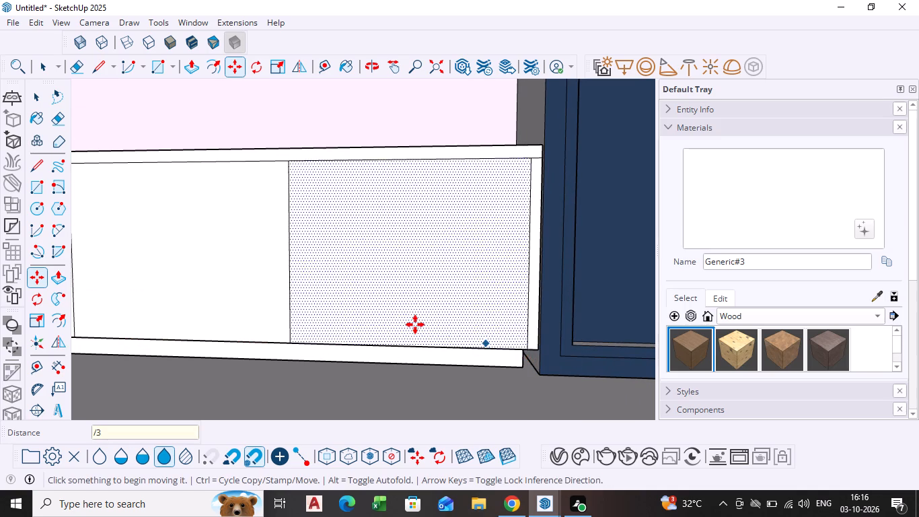
scroll(412, 324, down, 7)
scroll(349, 328, down, 3)
scroll(322, 334, up, 3)
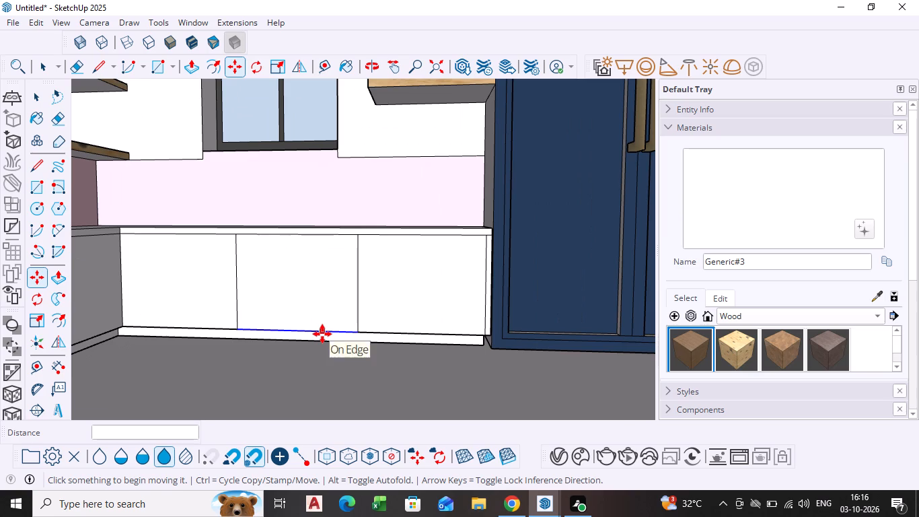
Draw a horizontal line about 9' 6 15/16" long at mid-height across the three base cabinet panels, splitting each into upper and lower fronts.
key(space)
click(309, 270)
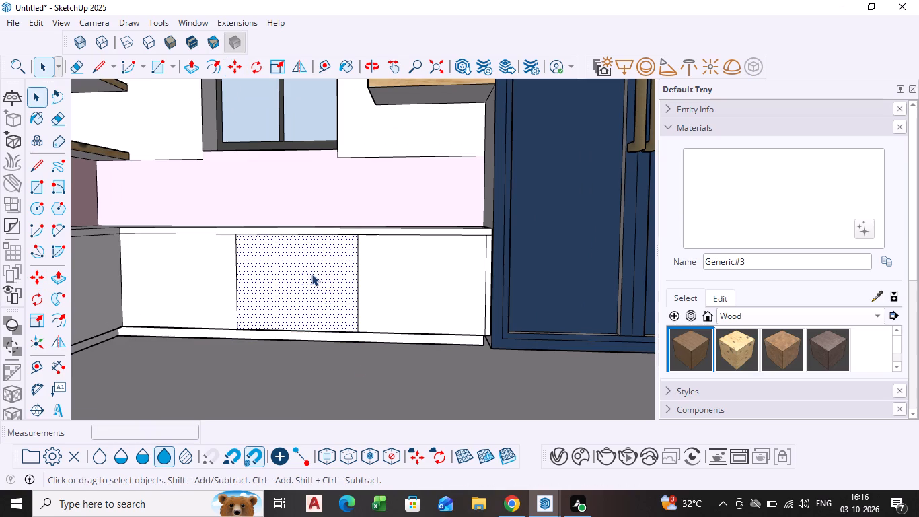
scroll(331, 314, down, 1)
middle_drag(329, 314, 300, 331)
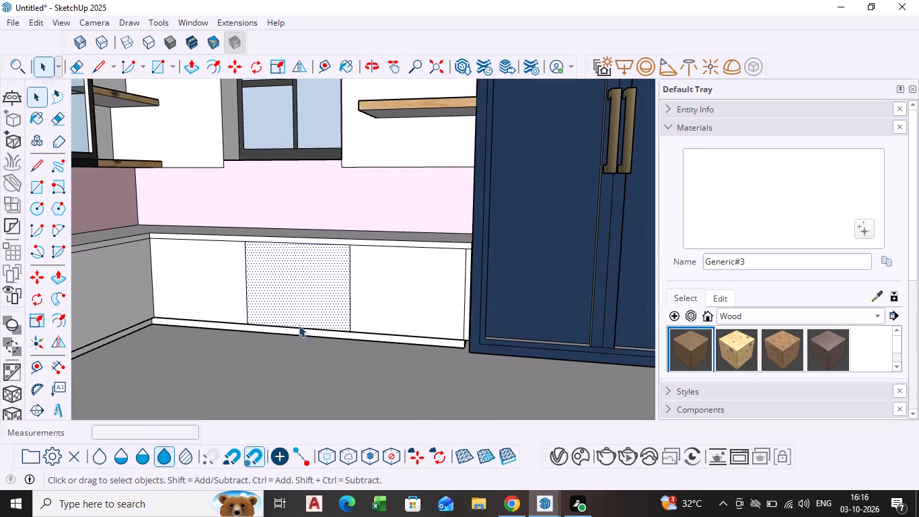
scroll(365, 289, up, 3)
scroll(375, 293, down, 3)
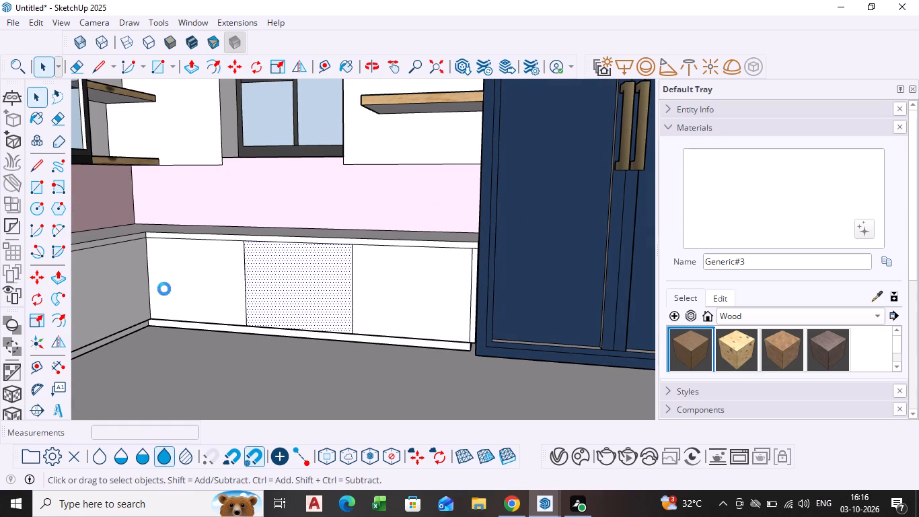
key(l)
click(151, 277)
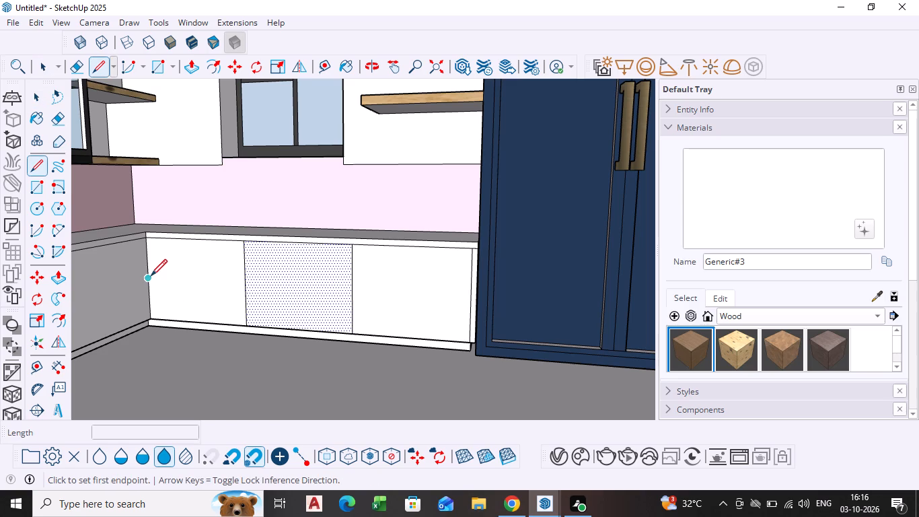
click(470, 295)
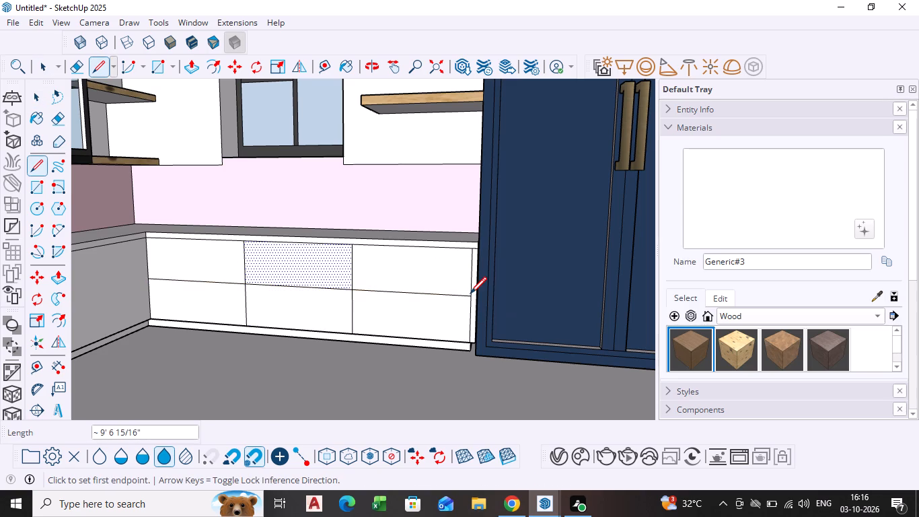
middle_drag(484, 311, 479, 312)
scroll(484, 311, down, 1)
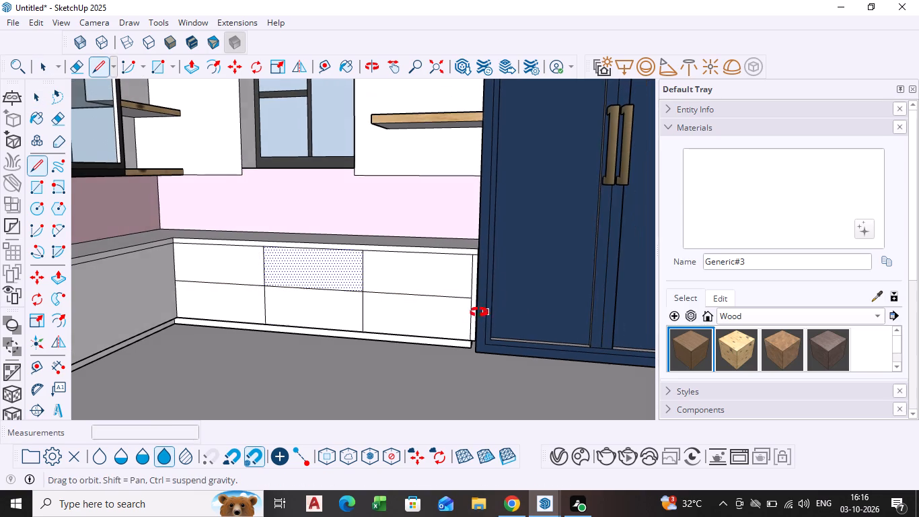
middle_drag(479, 312, 476, 312)
scroll(476, 312, up, 3)
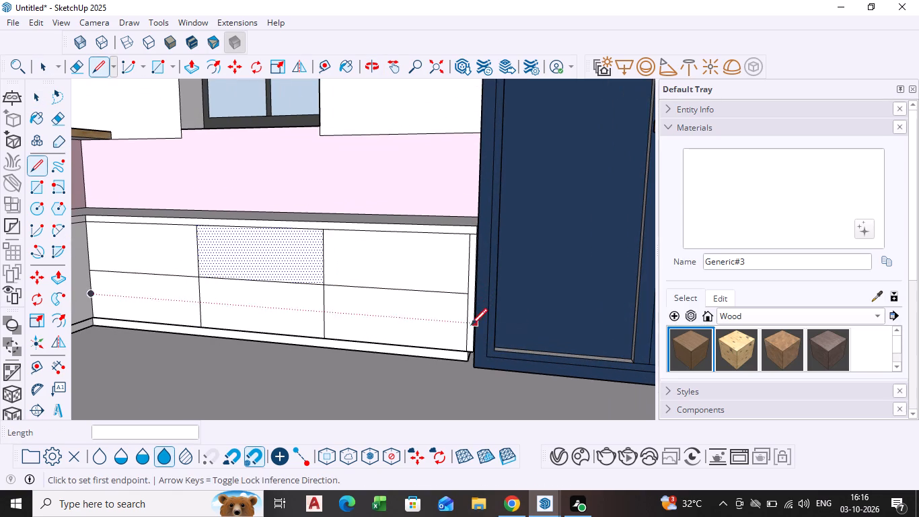
scroll(479, 332, up, 4)
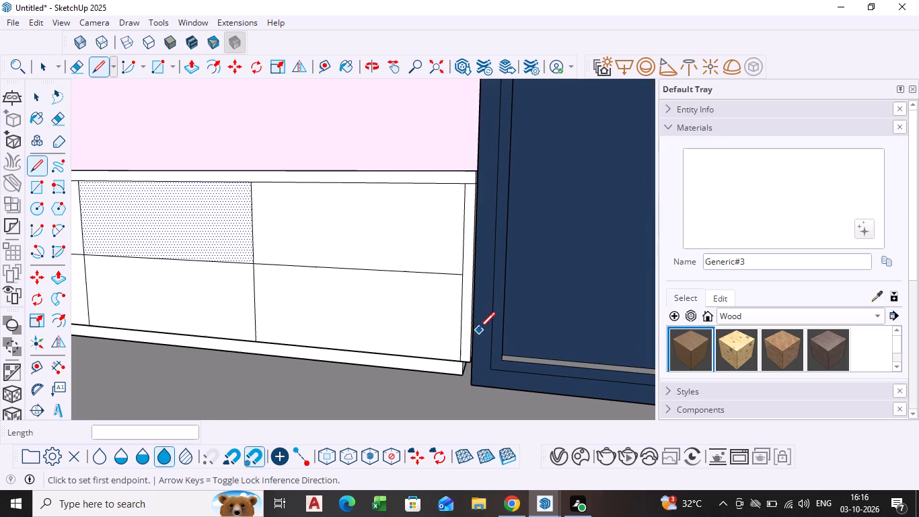
key(space)
scroll(463, 302, up, 2)
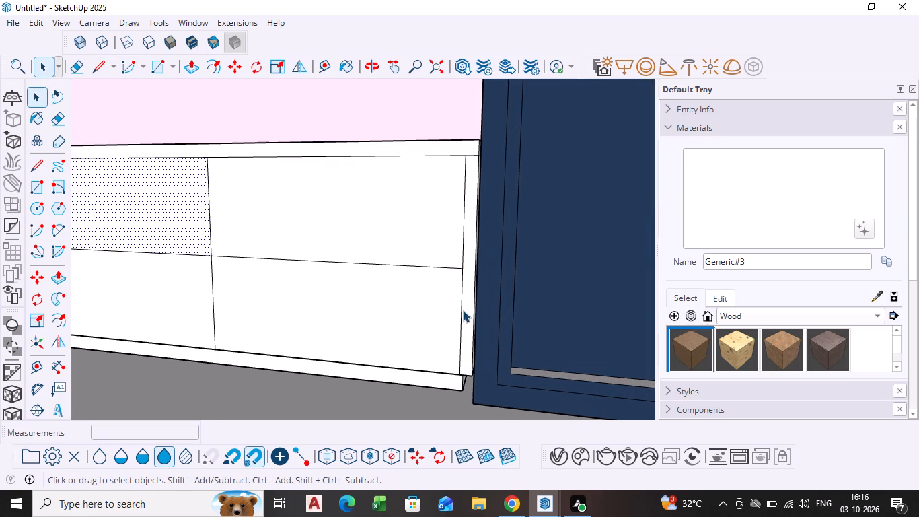
Move both segments of the vertical front edge nearest the tall cabinet slightly closer to the end of the base cabinet.
click(462, 312)
scroll(464, 318, up, 3)
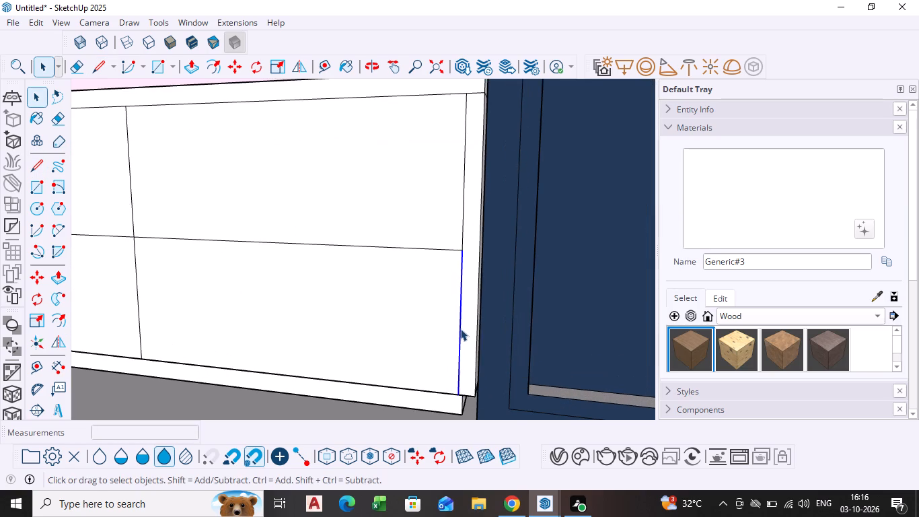
shift+click(463, 227)
key(comma)
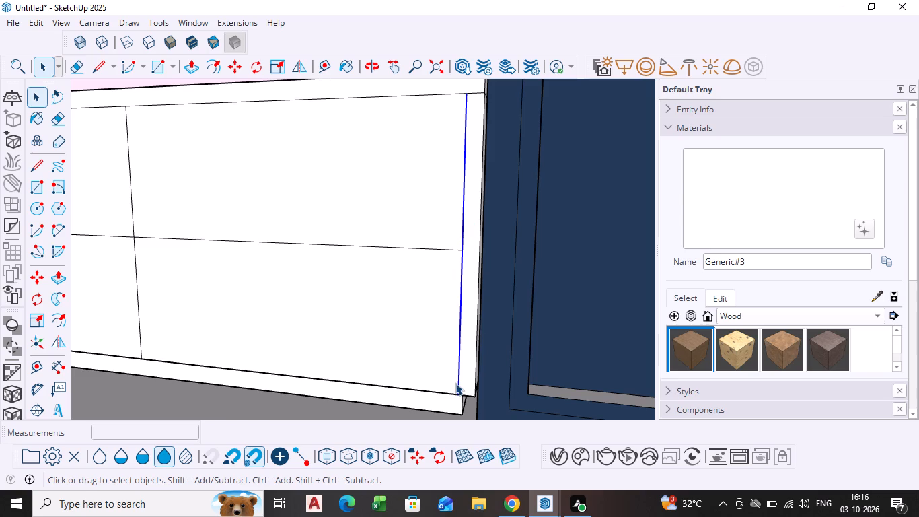
key(m)
click(458, 388)
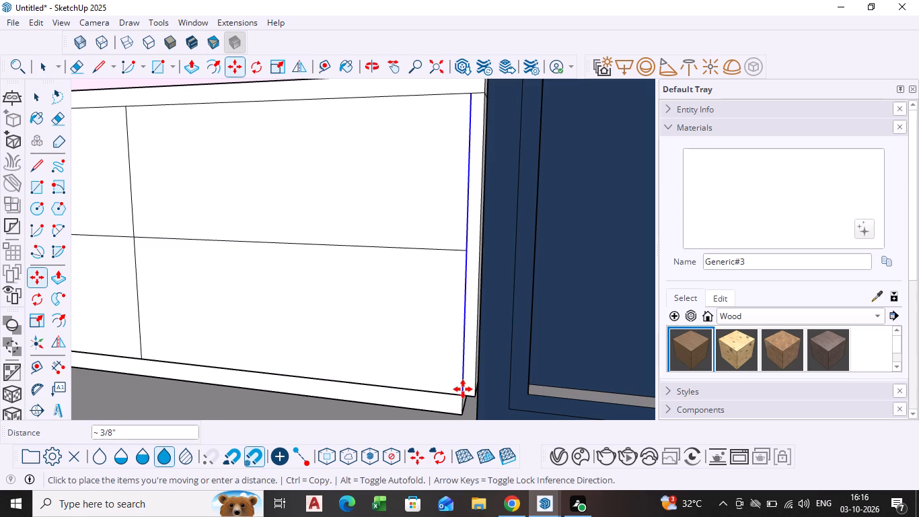
click(466, 389)
key(space)
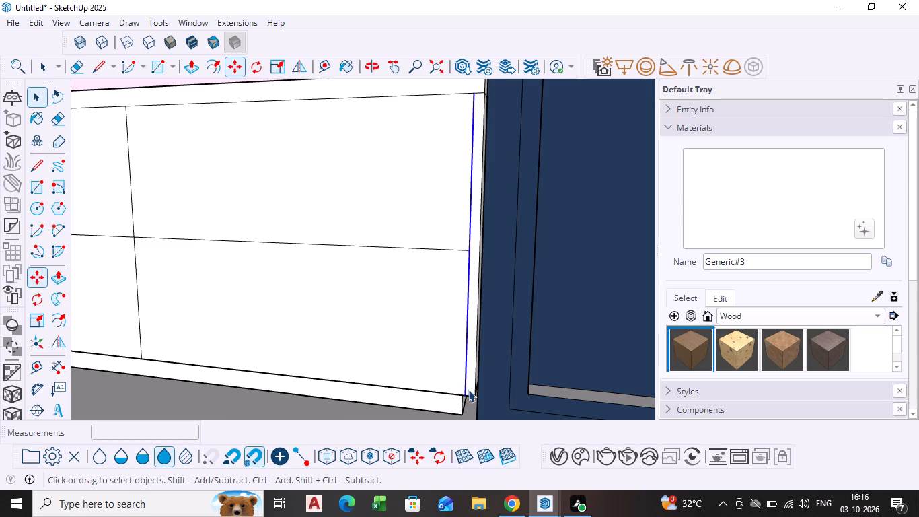
Delete the short horizontal edge stub between the top of the moved vertical edge and the base cabinet's end.
scroll(468, 390, down, 9)
click(462, 190)
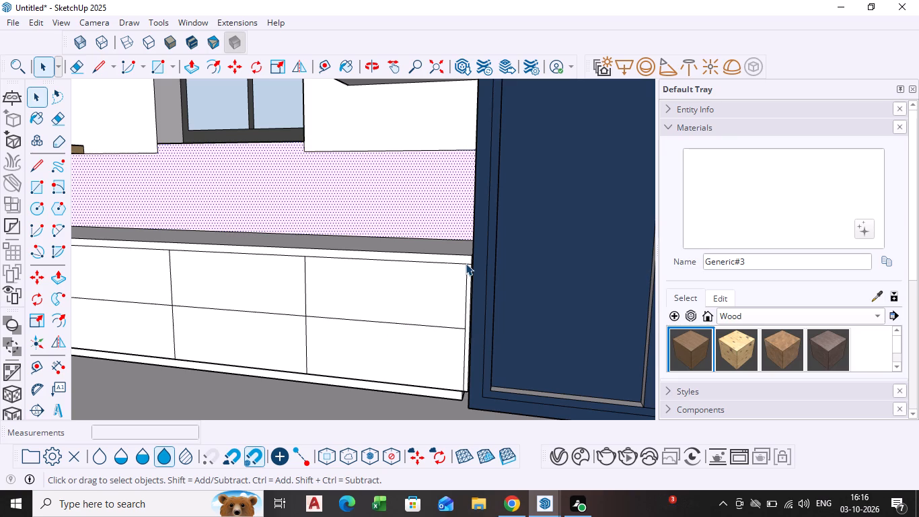
scroll(517, 244, up, 4)
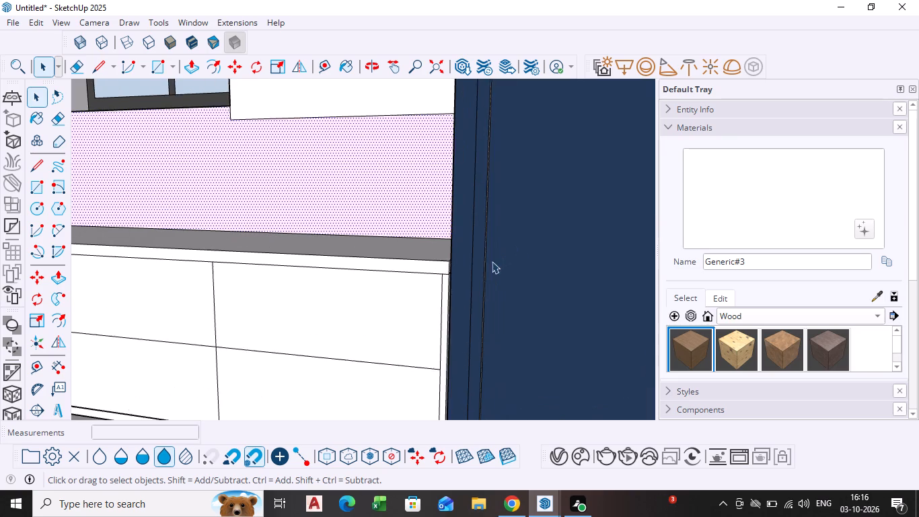
scroll(459, 279, up, 3)
click(437, 272)
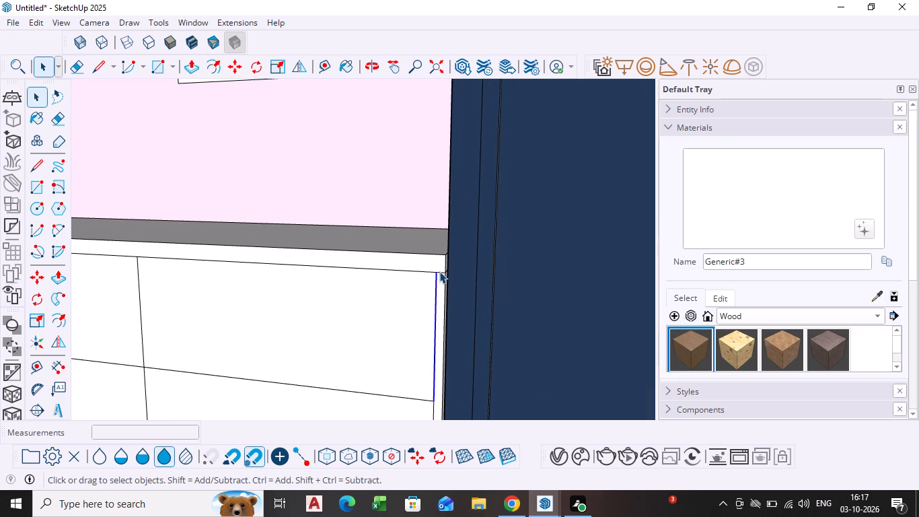
click(439, 271)
key(Delete)
scroll(410, 312, down, 9)
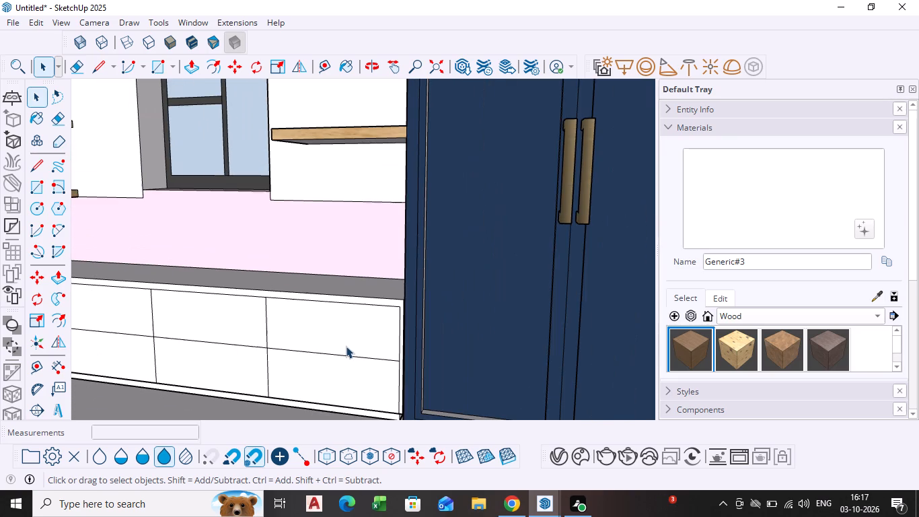
Offset the outline of the upper base cabinet front nearest the tall cabinet inward by about 3/4".
shift+middle_drag(346, 346, 379, 300)
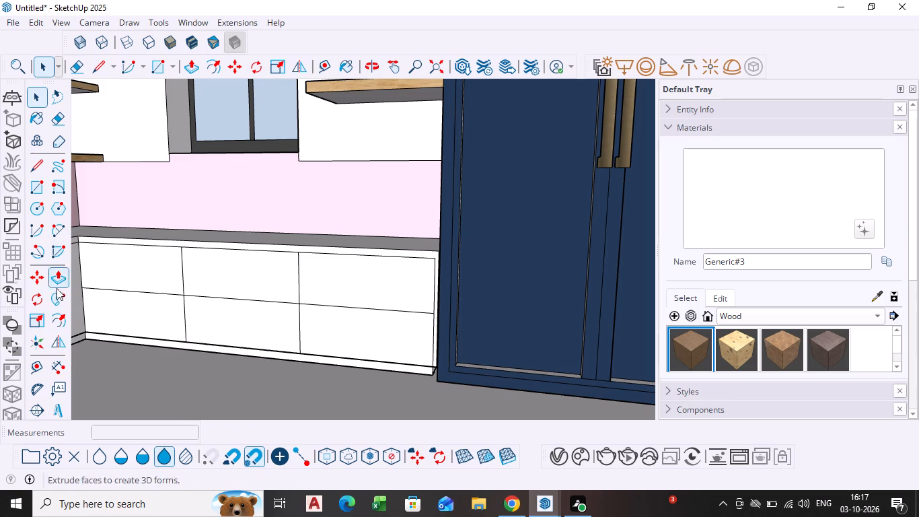
click(55, 316)
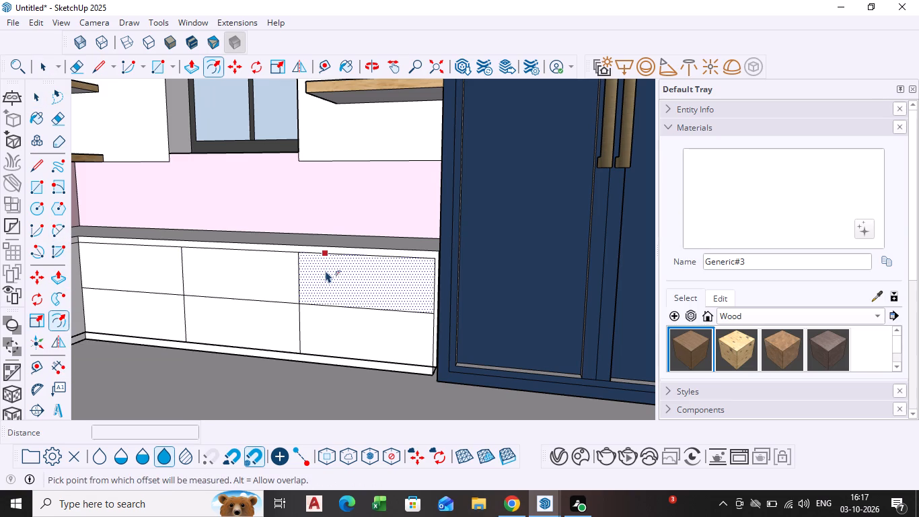
click(326, 271)
scroll(329, 270, up, 9)
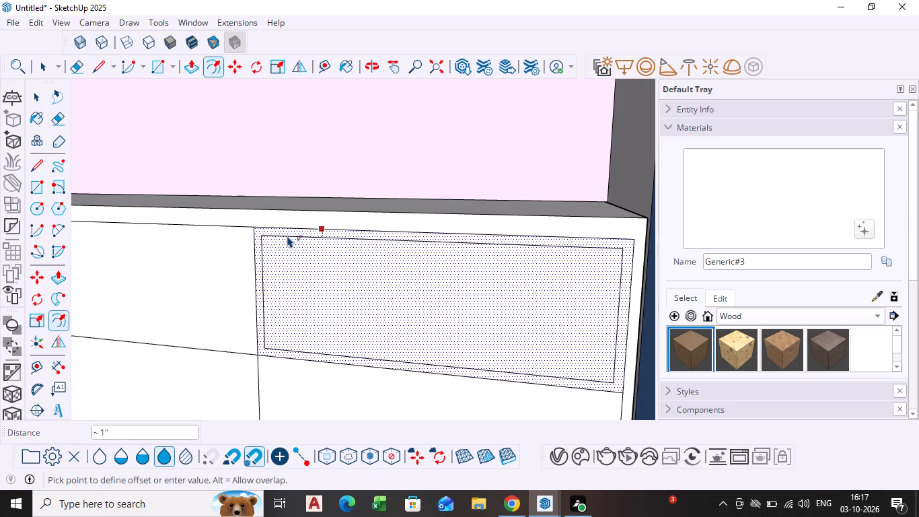
click(287, 235)
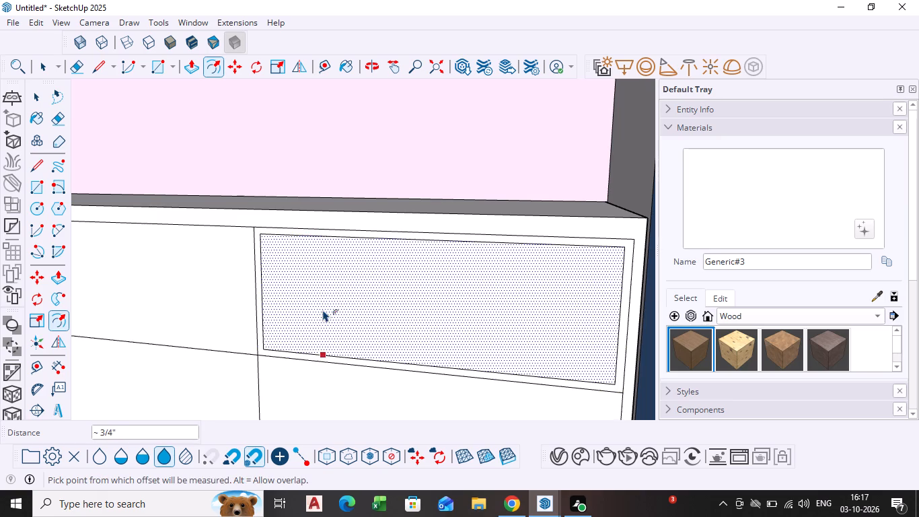
scroll(337, 319, down, 4)
shift+scroll(339, 316, down, 1)
shift+middle_drag(338, 312, 327, 223)
key(space)
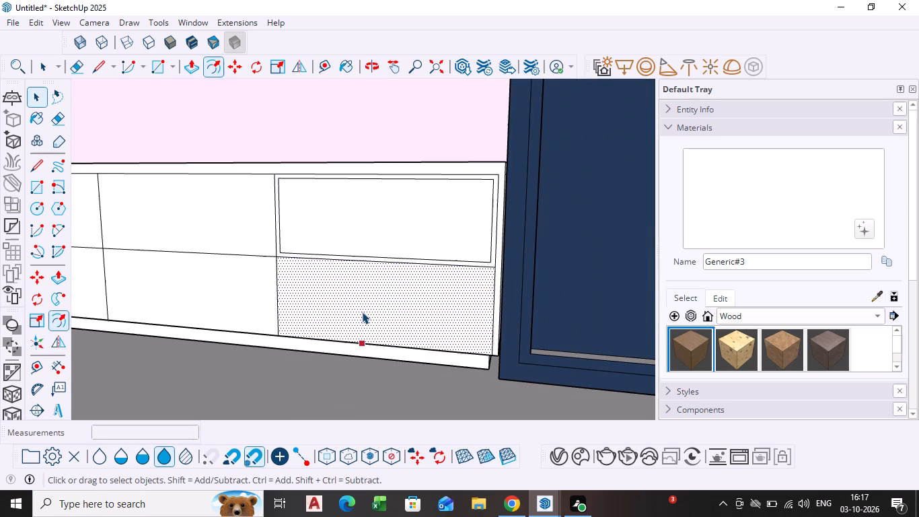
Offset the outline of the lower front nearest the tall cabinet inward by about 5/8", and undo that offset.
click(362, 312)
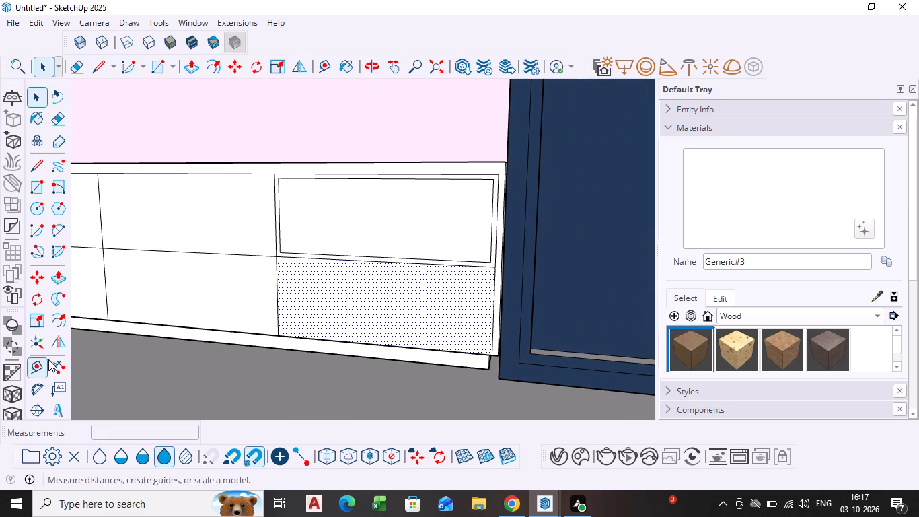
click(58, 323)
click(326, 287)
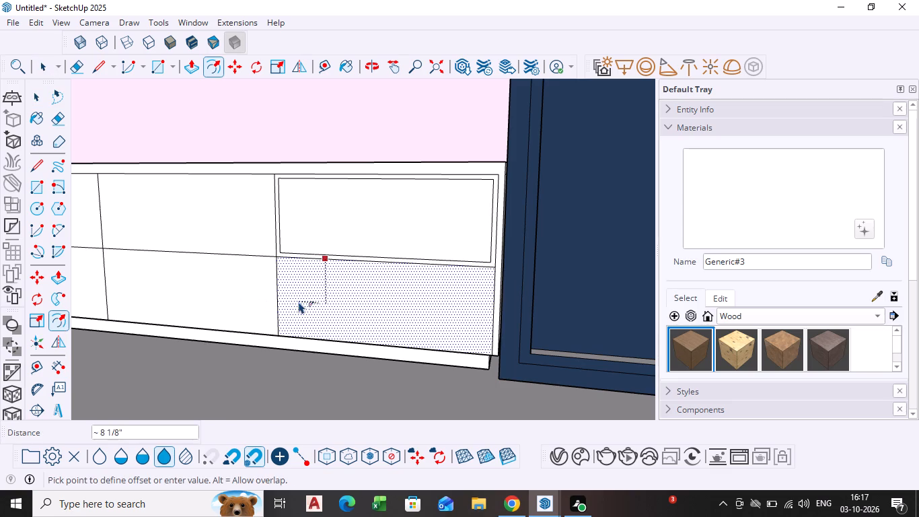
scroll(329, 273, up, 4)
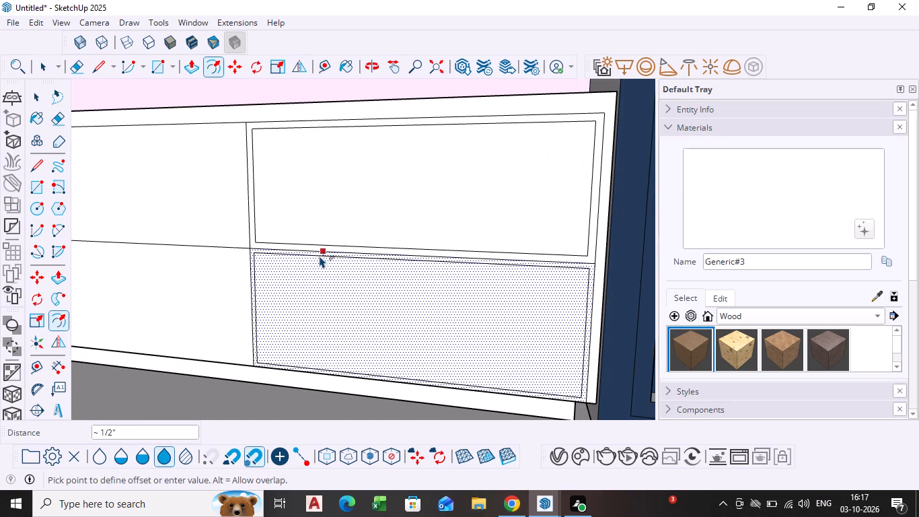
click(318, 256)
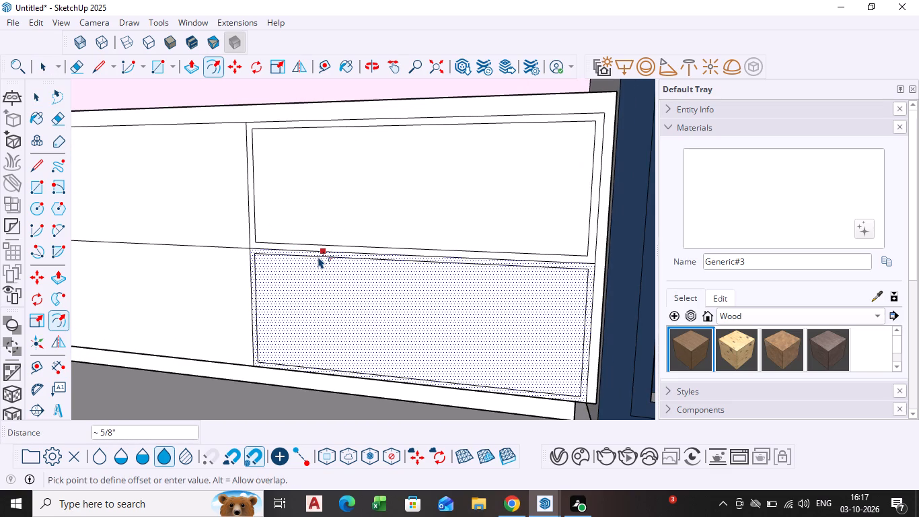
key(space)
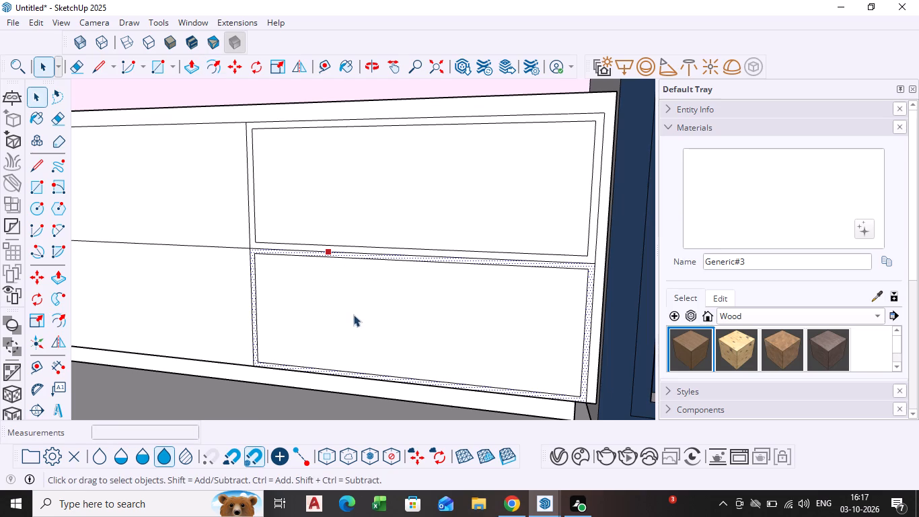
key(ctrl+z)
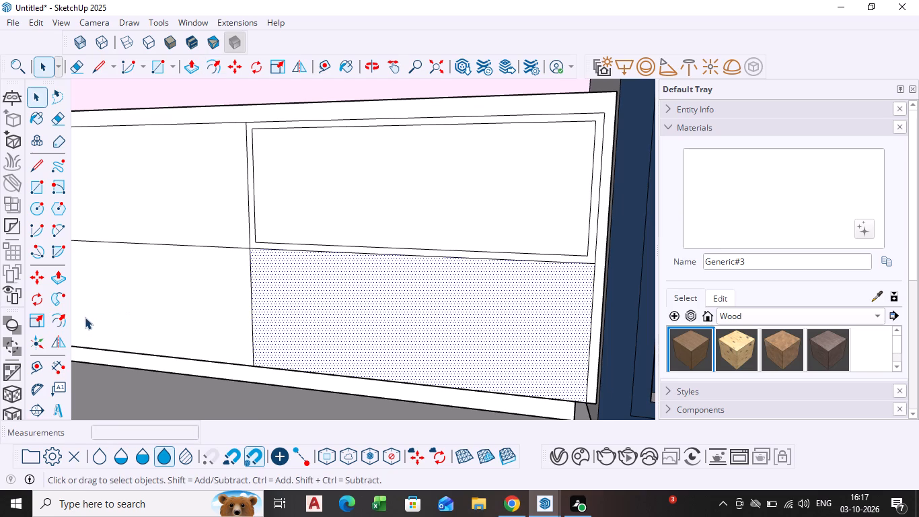
Offset the outline of the lower base cabinet front nearest the tall cabinet inward by about 1".
click(63, 317)
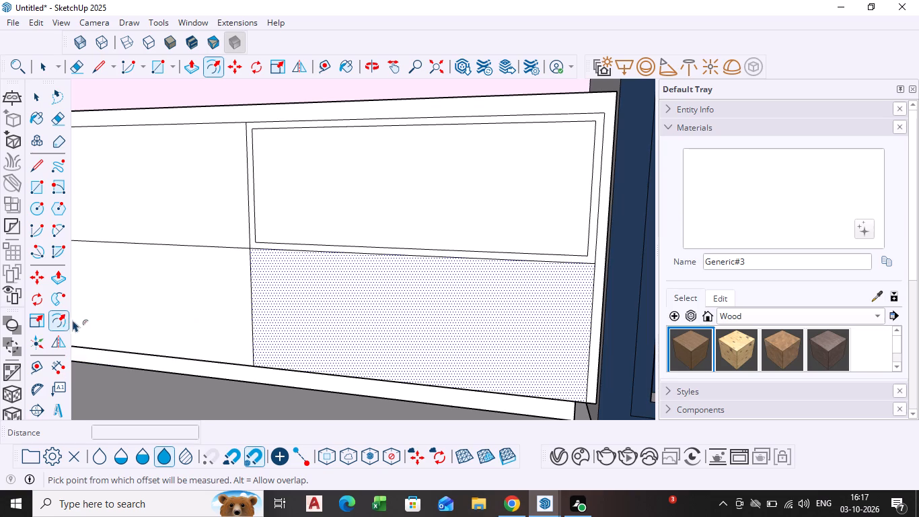
click(251, 308)
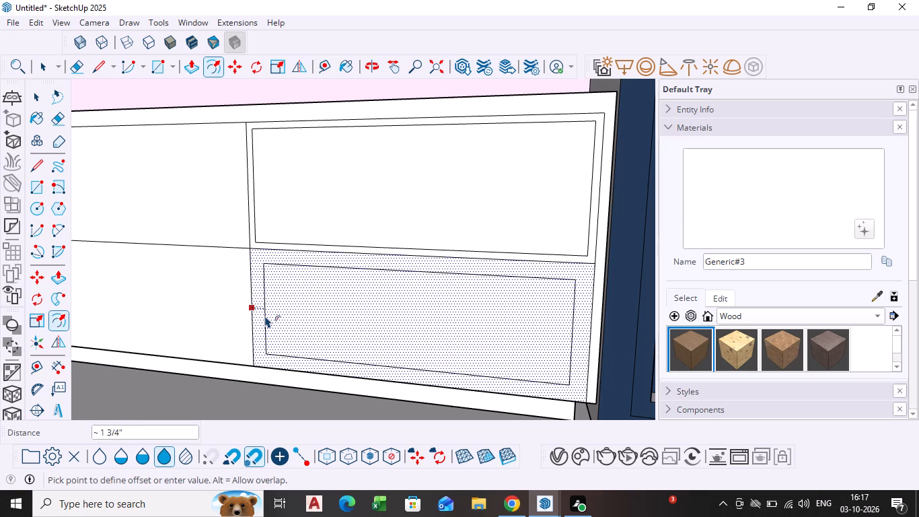
scroll(273, 307, up, 4)
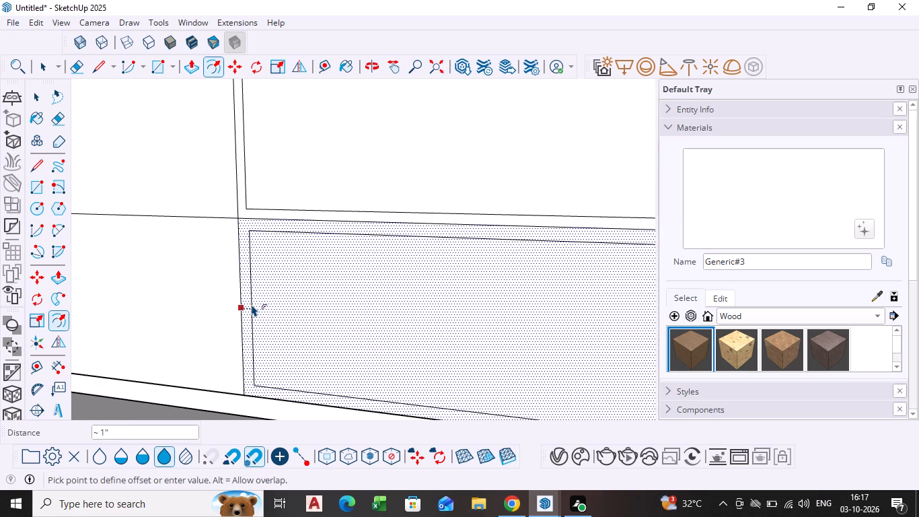
click(252, 304)
key(space)
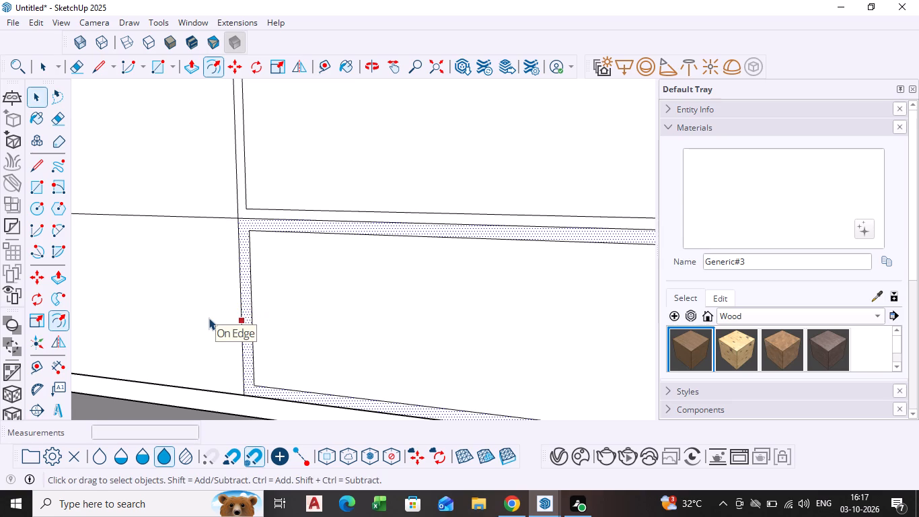
scroll(209, 318, down, 5)
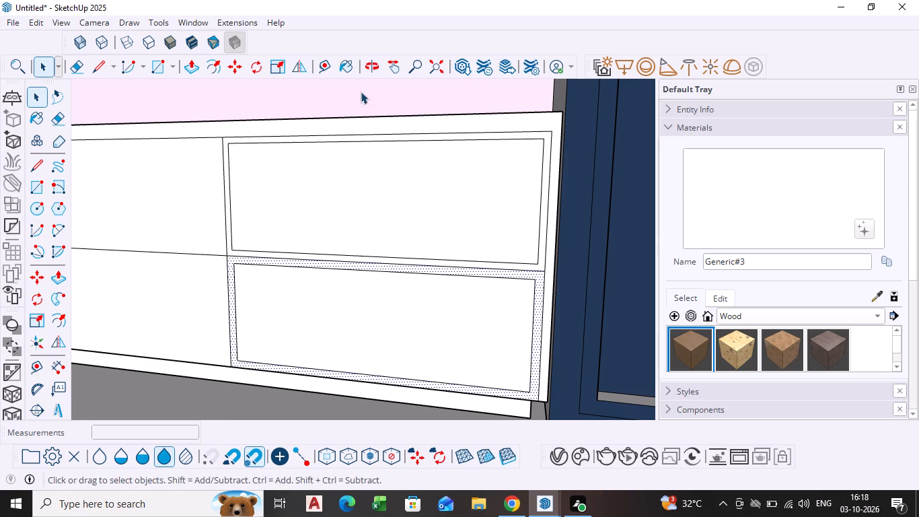
drag(361, 92, 361, 85)
scroll(361, 248, down, 6)
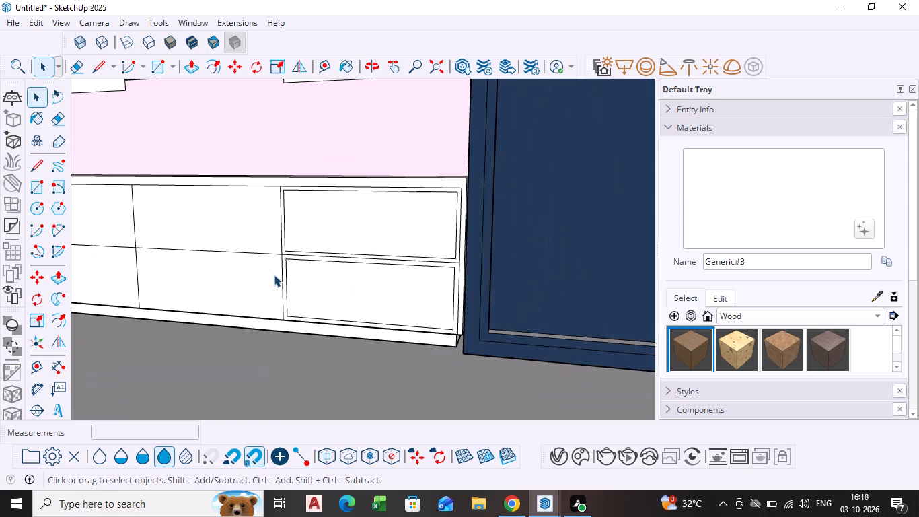
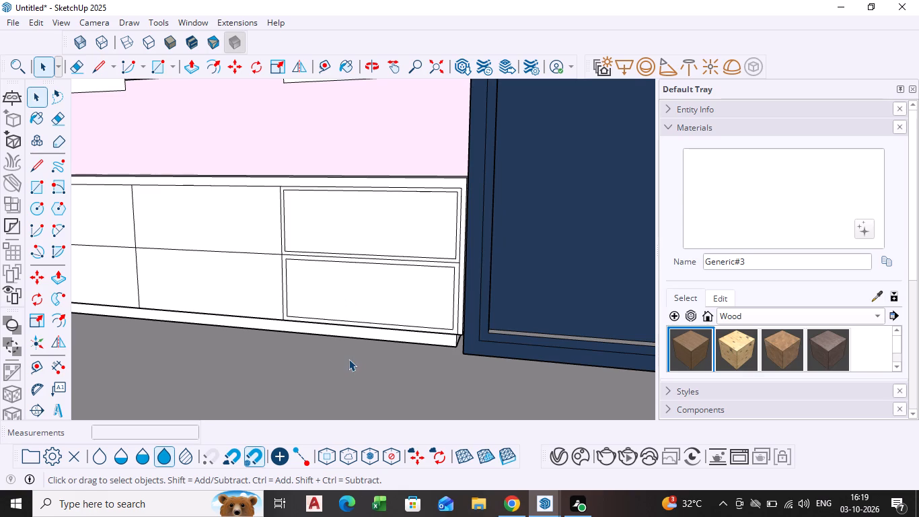
Push the inner panel of the upper base cabinet front nearest the tall cabinet inward by about 7/16".
middle_drag(334, 302, 343, 290)
scroll(334, 301, down, 1)
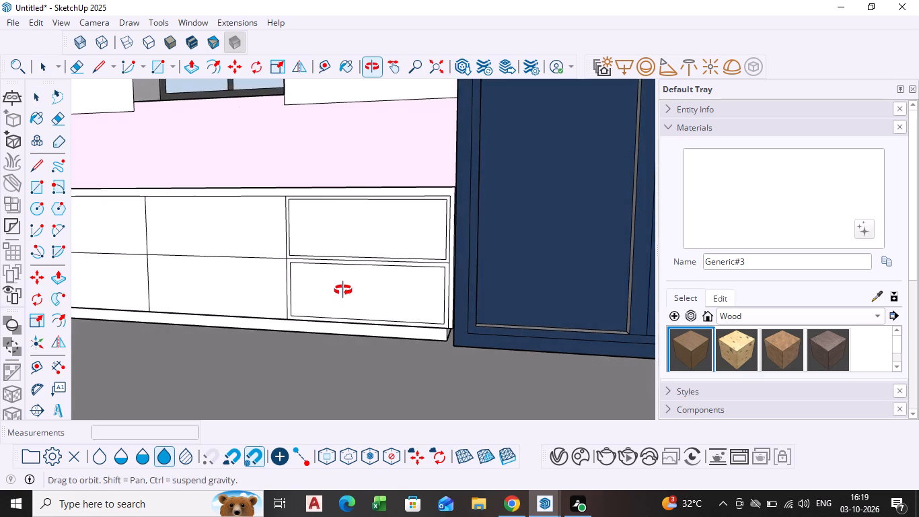
middle_drag(343, 290, 344, 282)
scroll(342, 254, up, 4)
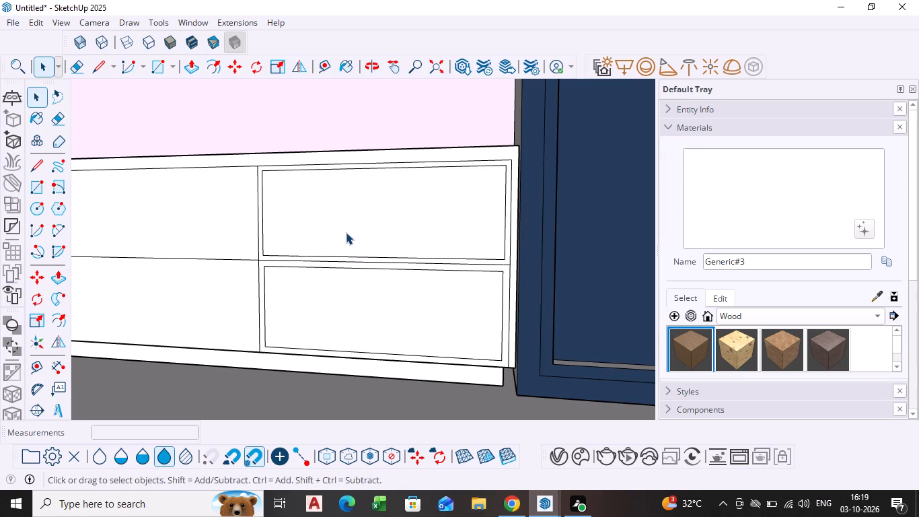
scroll(346, 232, up, 2)
click(346, 232)
key(p)
click(346, 232)
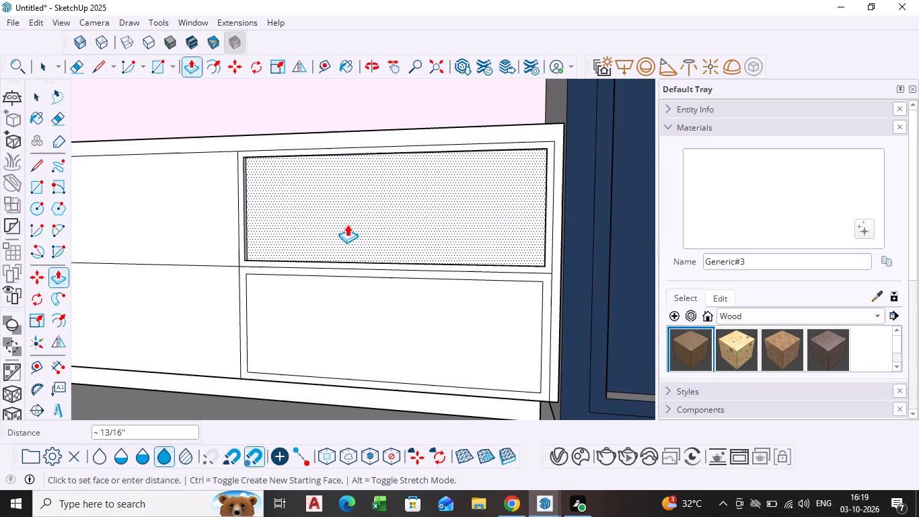
middle_drag(347, 224, 291, 246)
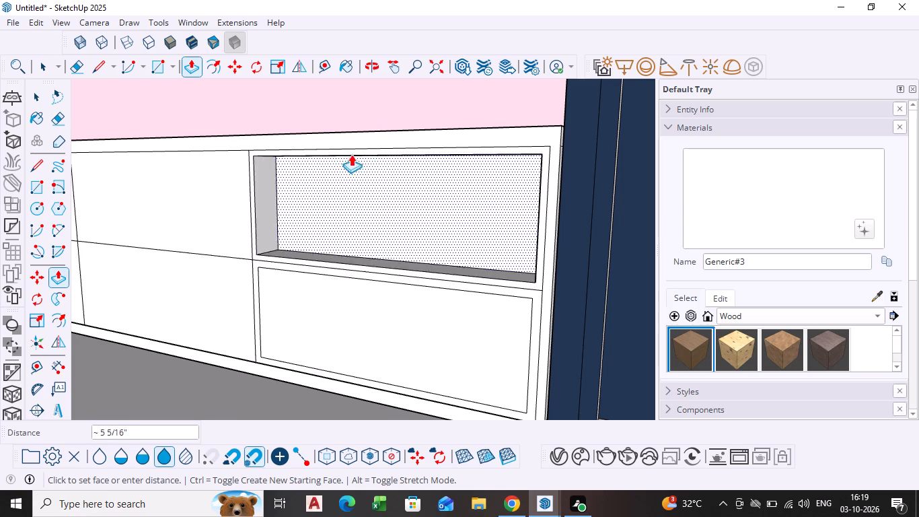
scroll(357, 187, down, 2)
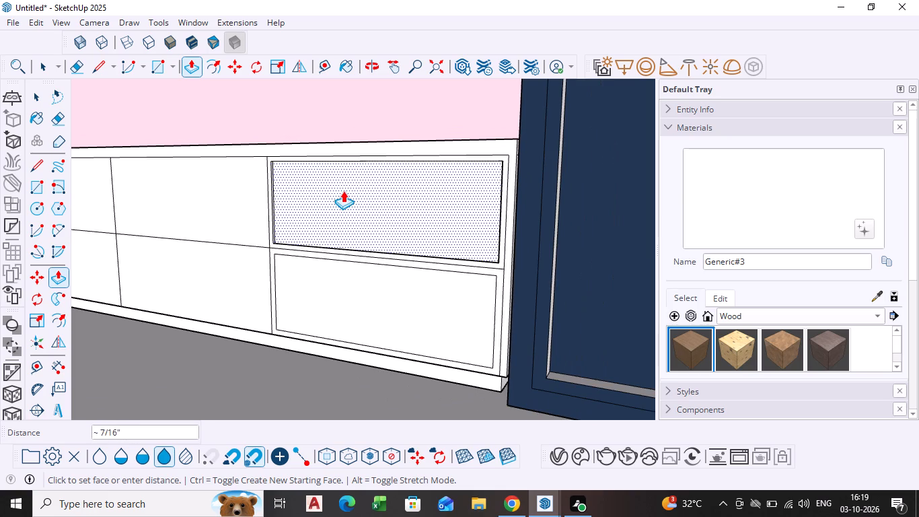
click(344, 191)
key(space)
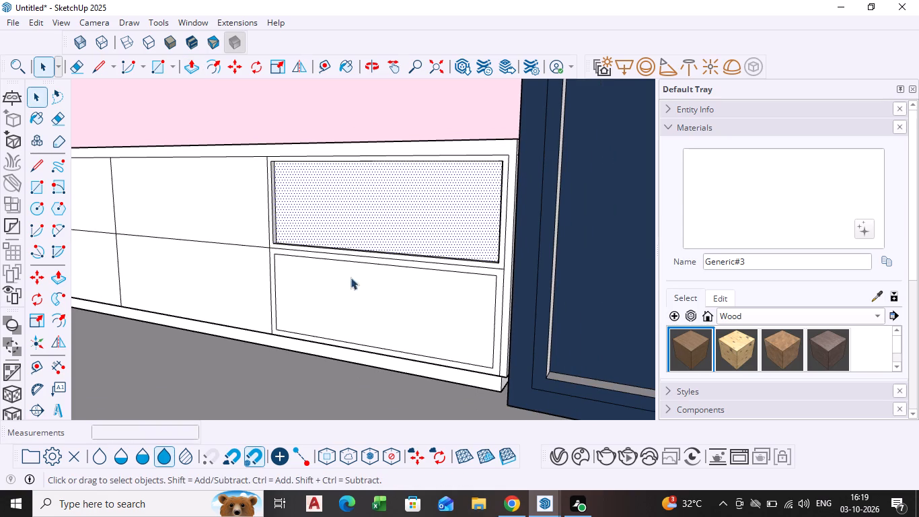
Recess the inner panel of the lower front nearest the tall cabinet to the same depth as the panel above.
click(349, 298)
key(p)
click(349, 298)
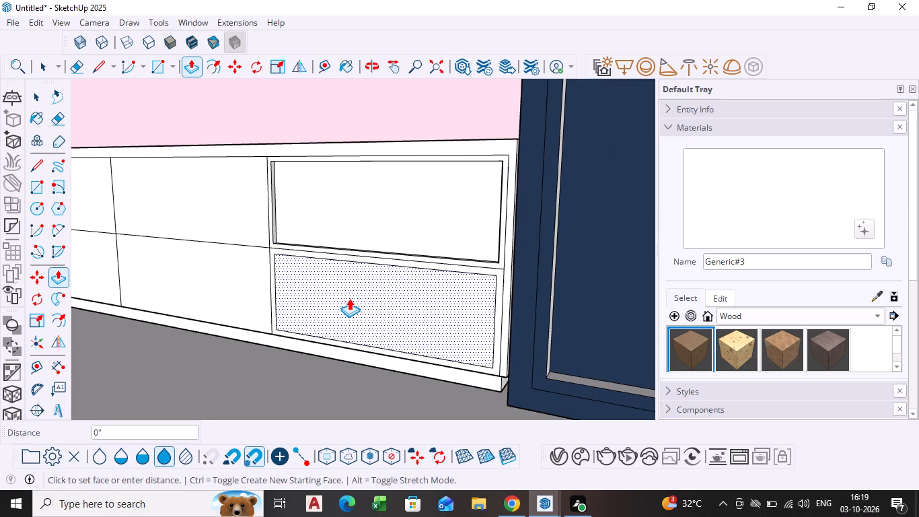
click(349, 298)
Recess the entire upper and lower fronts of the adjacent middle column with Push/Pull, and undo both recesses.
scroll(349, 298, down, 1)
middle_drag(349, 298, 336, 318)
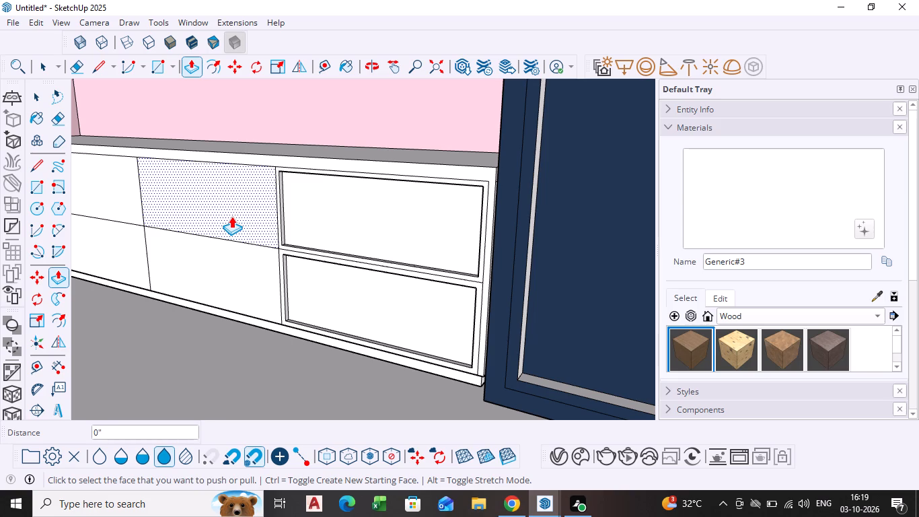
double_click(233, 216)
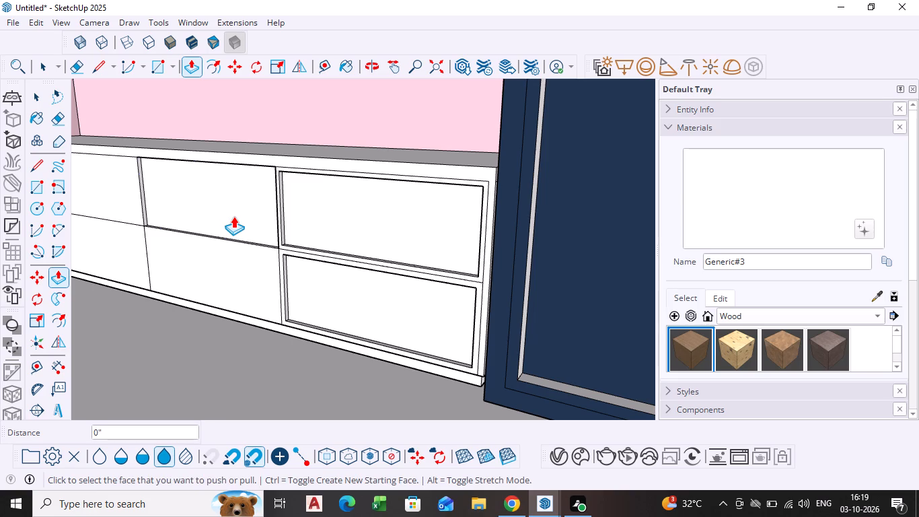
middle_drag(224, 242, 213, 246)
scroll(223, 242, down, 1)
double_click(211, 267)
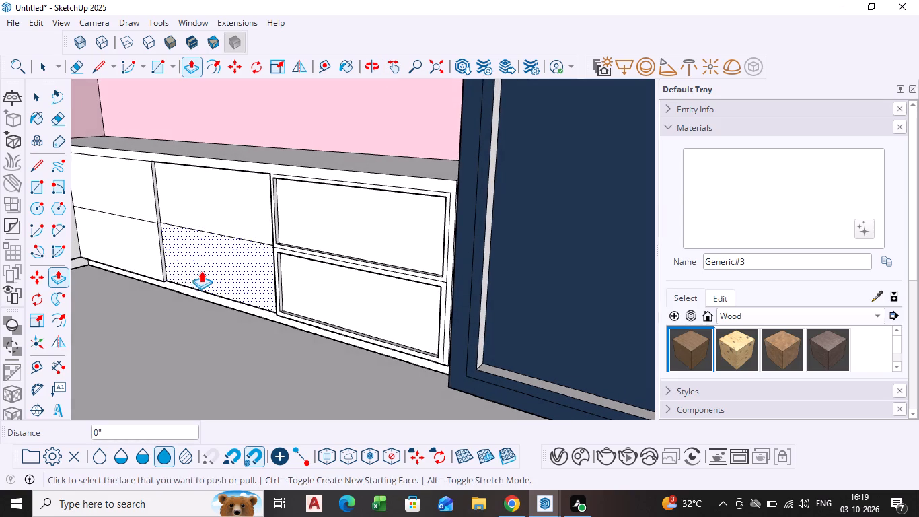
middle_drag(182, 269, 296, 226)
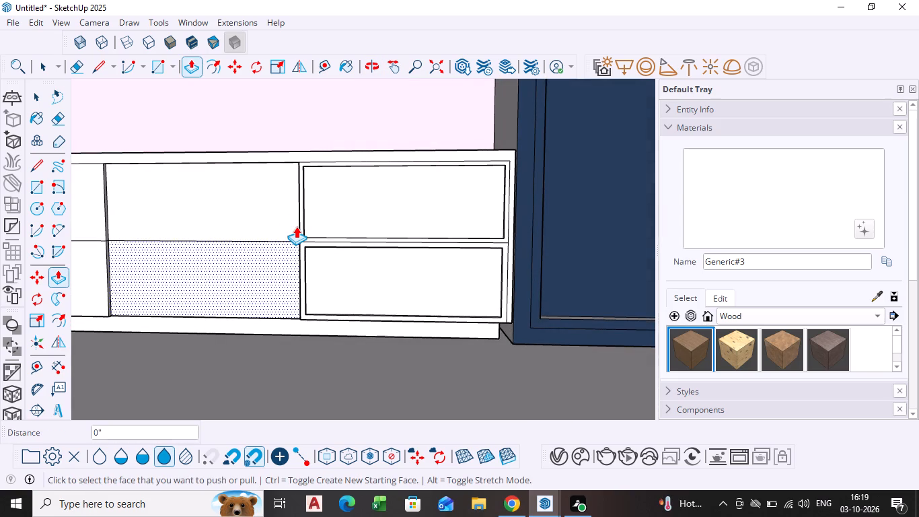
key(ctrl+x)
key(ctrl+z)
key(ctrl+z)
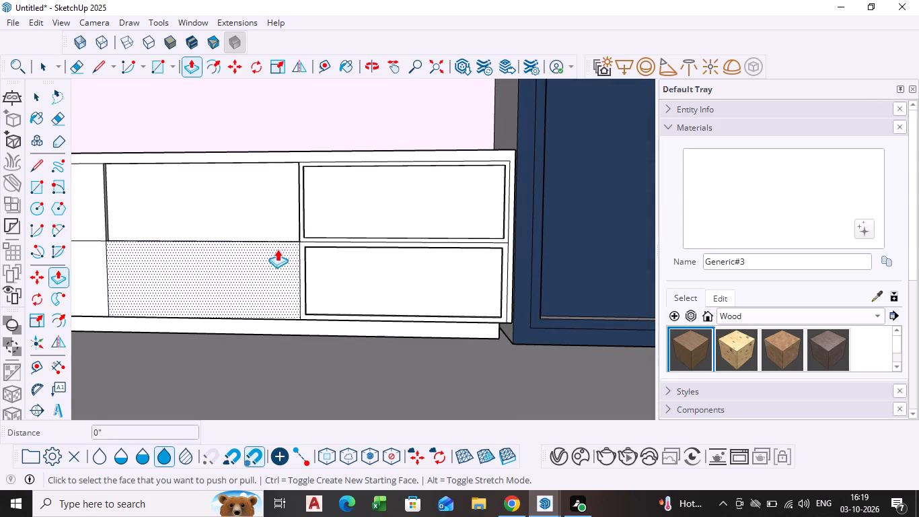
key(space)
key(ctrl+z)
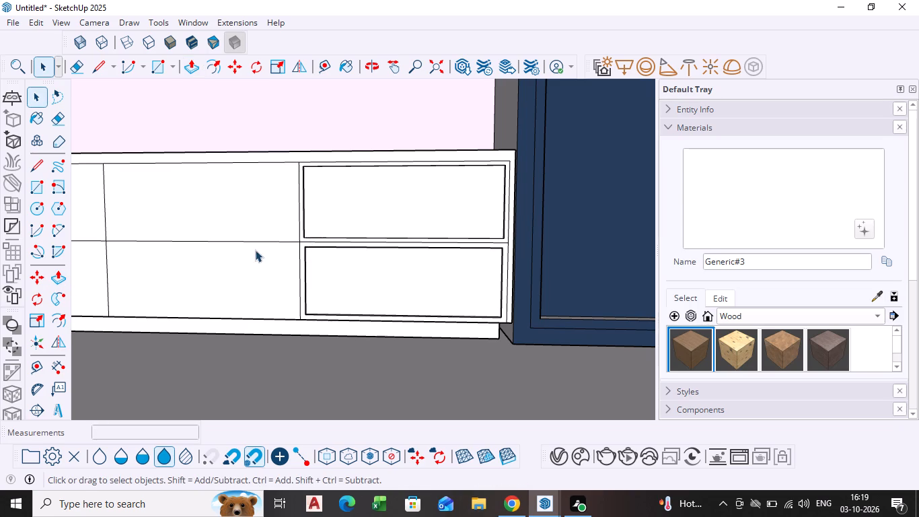
Offset the outline of the middle column's upper base cabinet front inward by about 11/16".
scroll(255, 250, down, 1)
middle_drag(255, 250, 261, 250)
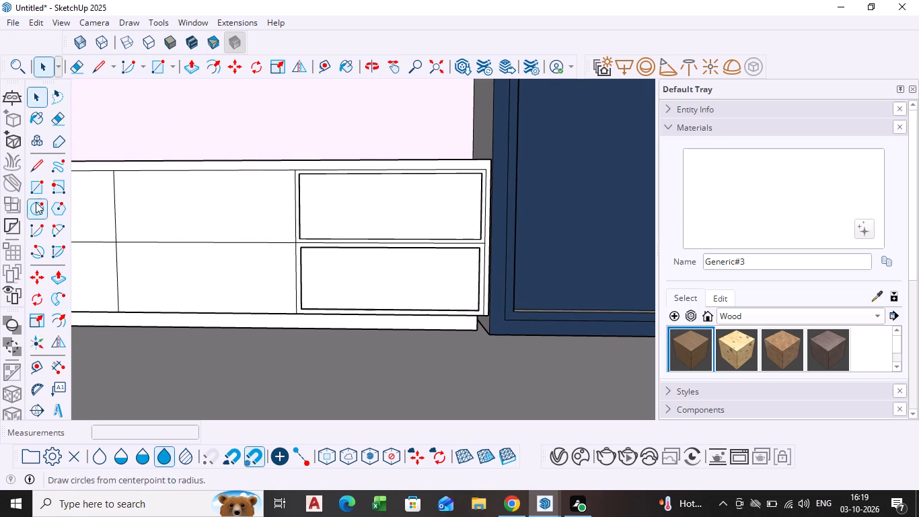
click(59, 314)
click(165, 224)
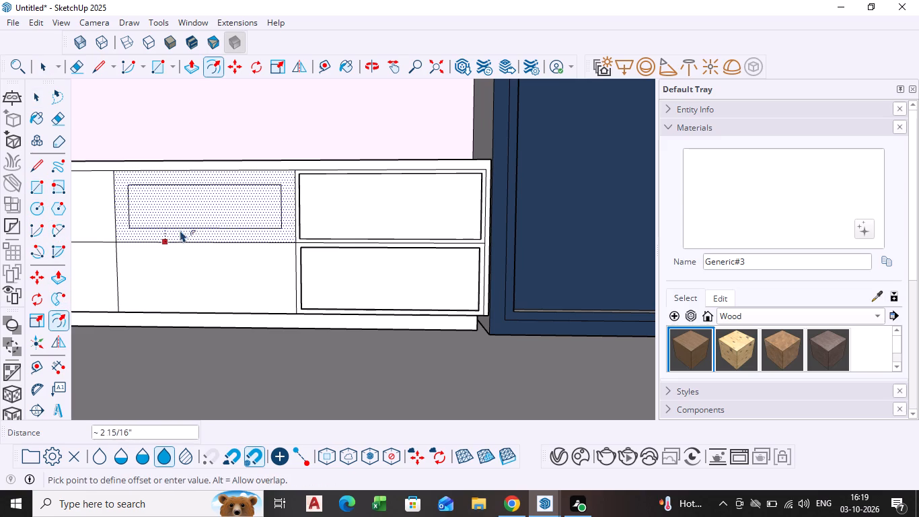
scroll(189, 236, up, 4)
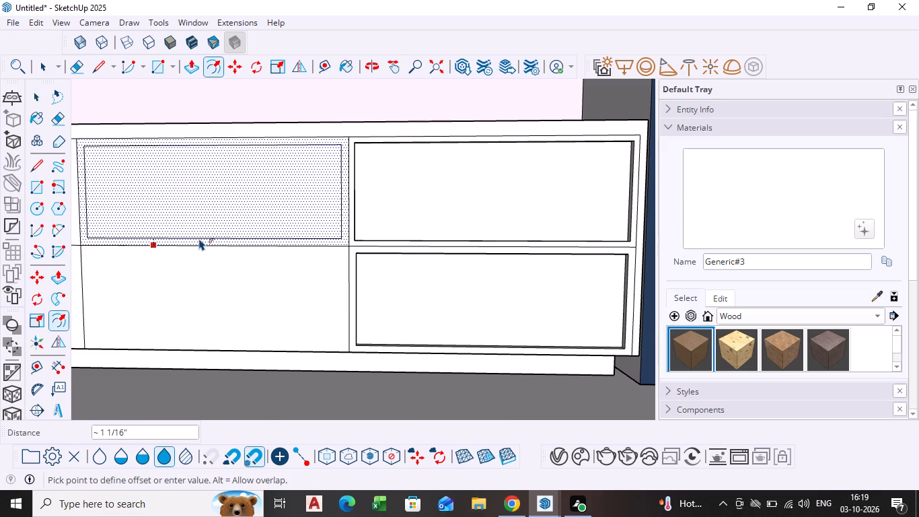
click(202, 241)
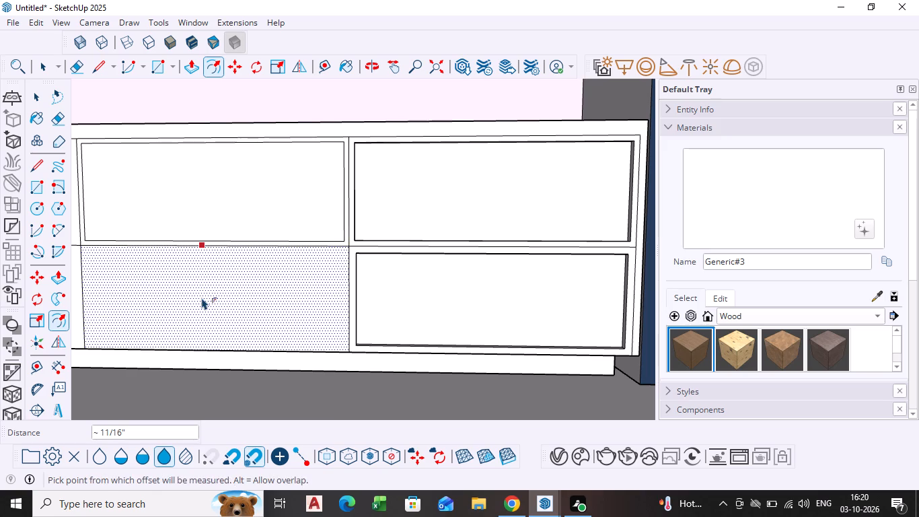
key(space)
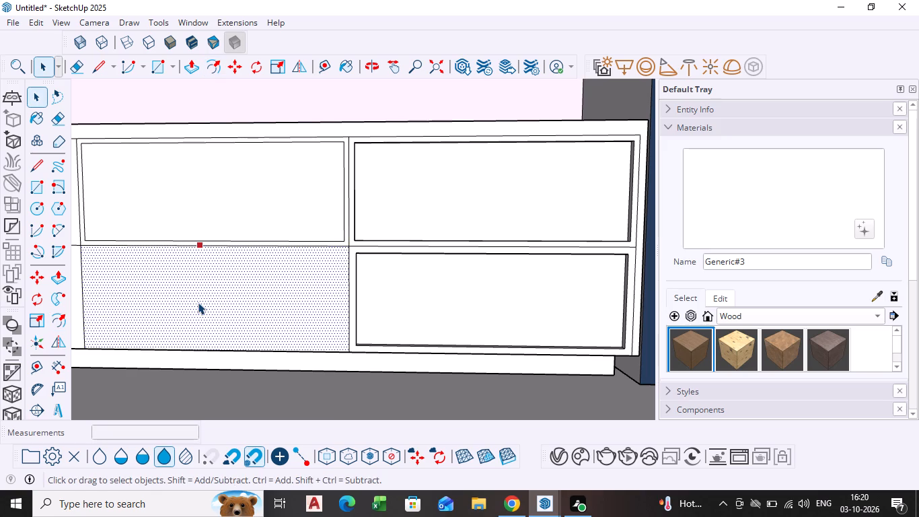
key(Escape)
key(space)
Offset the outline of the middle column's lower base cabinet front inward by about 15/16".
scroll(182, 326, up, 1)
scroll(184, 291, down, 7)
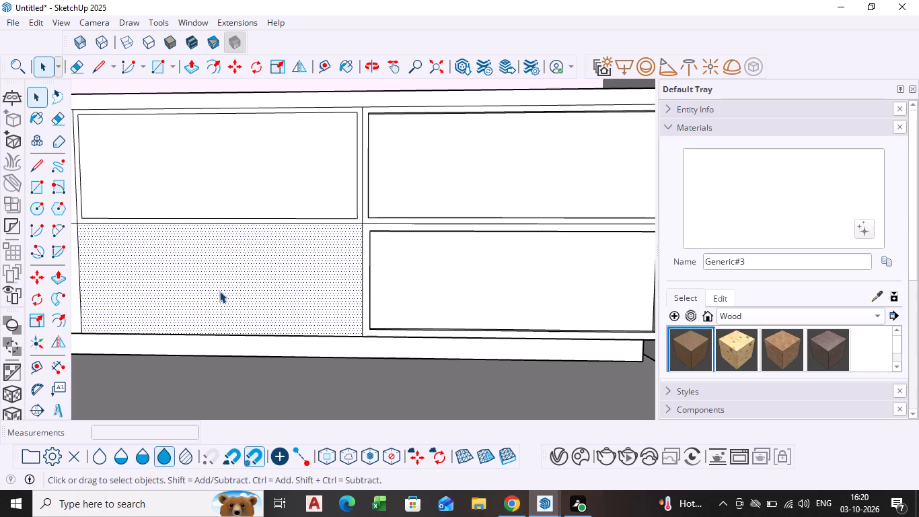
key(space)
click(60, 324)
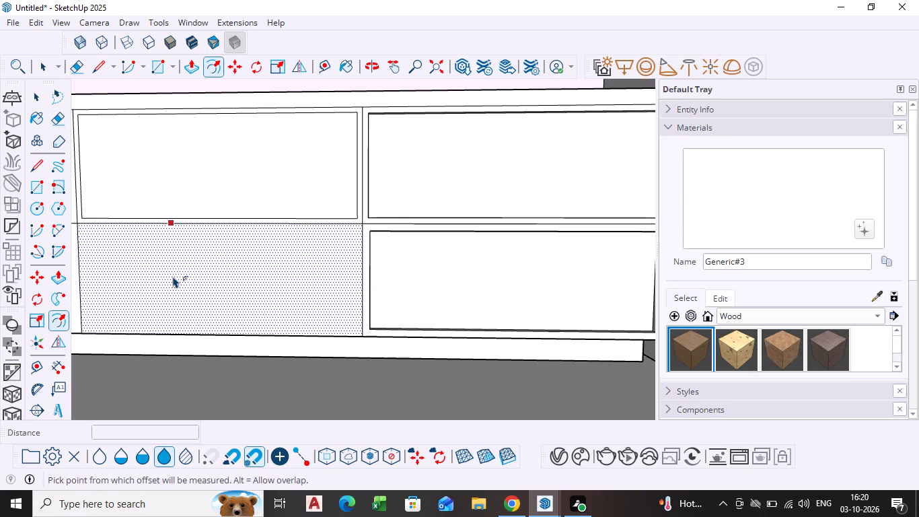
click(173, 276)
scroll(255, 250, up, 3)
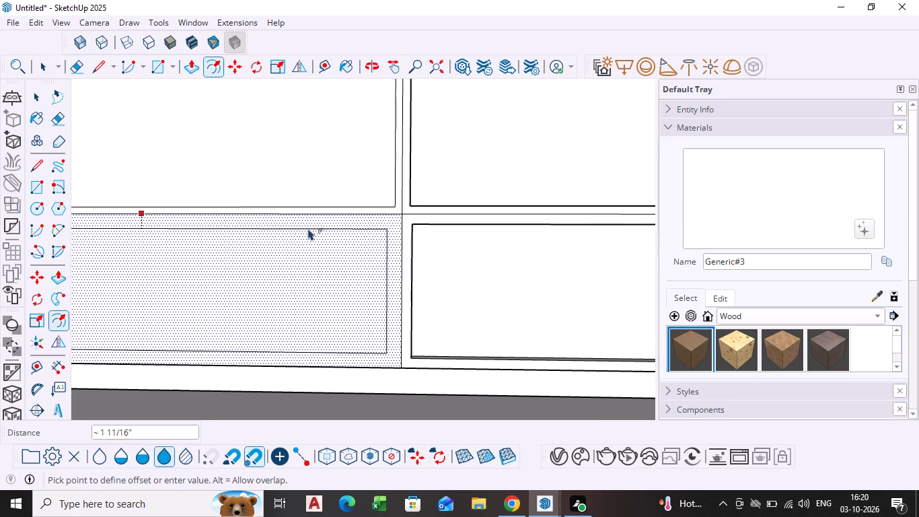
click(318, 223)
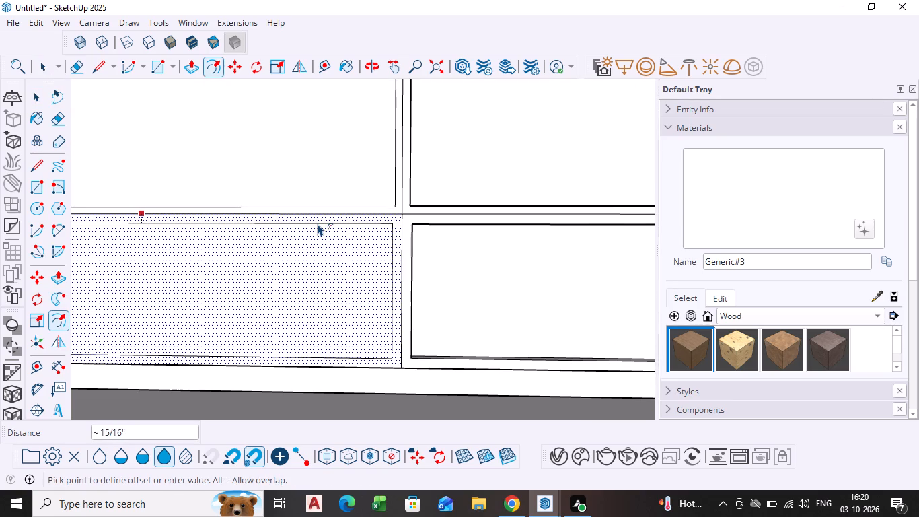
key(space)
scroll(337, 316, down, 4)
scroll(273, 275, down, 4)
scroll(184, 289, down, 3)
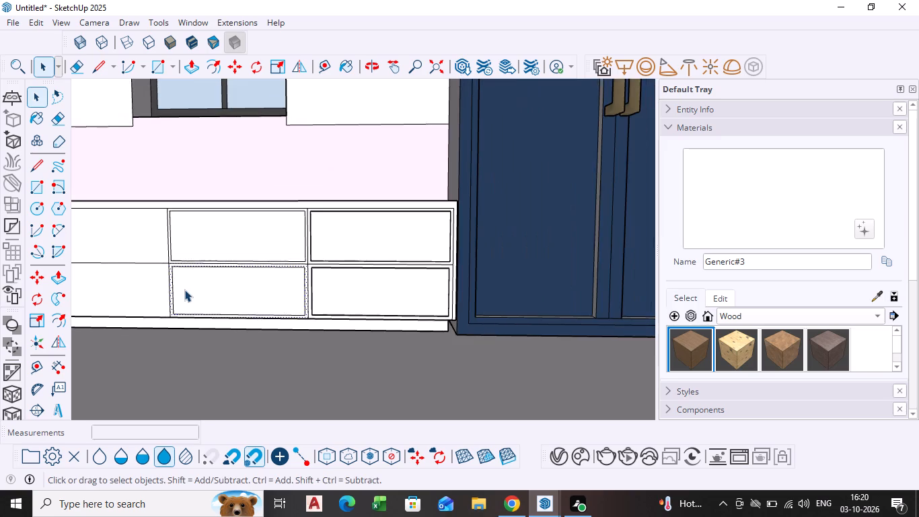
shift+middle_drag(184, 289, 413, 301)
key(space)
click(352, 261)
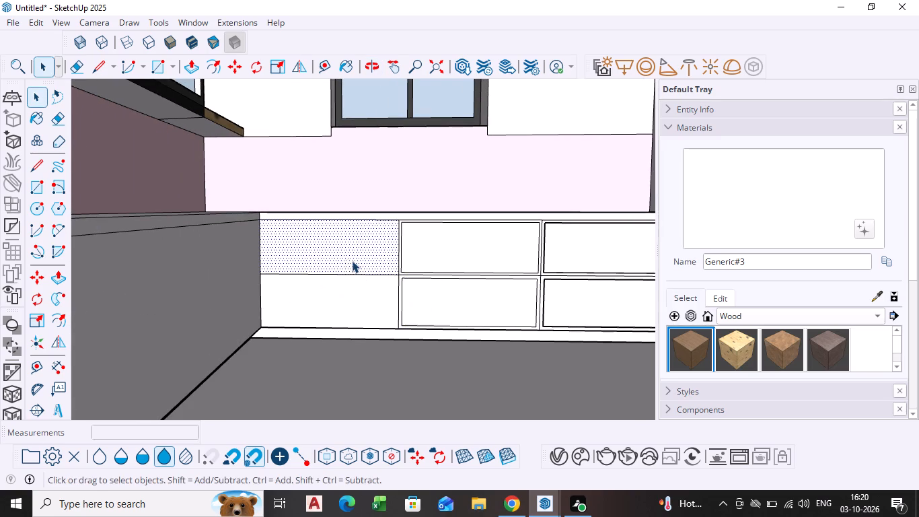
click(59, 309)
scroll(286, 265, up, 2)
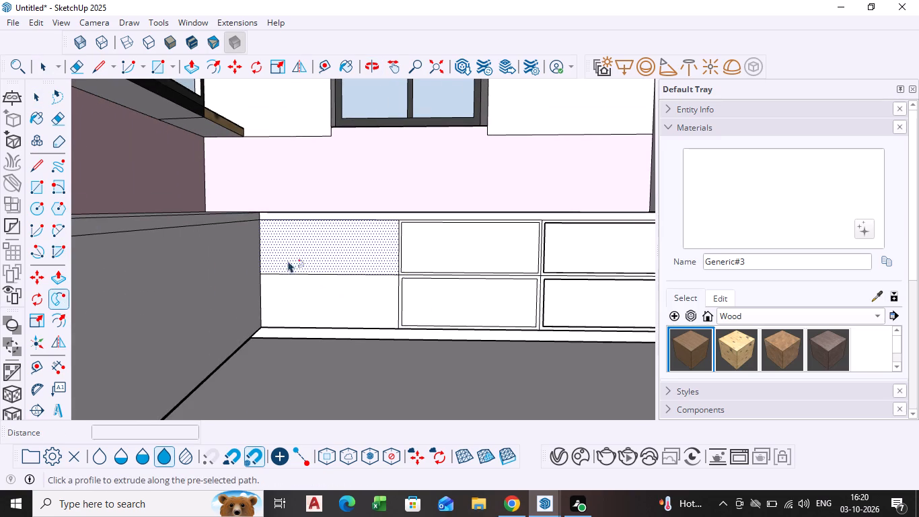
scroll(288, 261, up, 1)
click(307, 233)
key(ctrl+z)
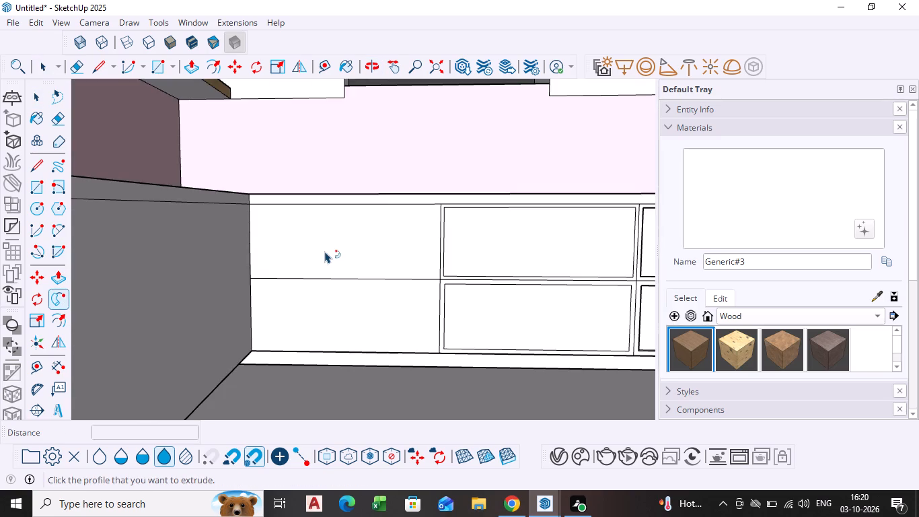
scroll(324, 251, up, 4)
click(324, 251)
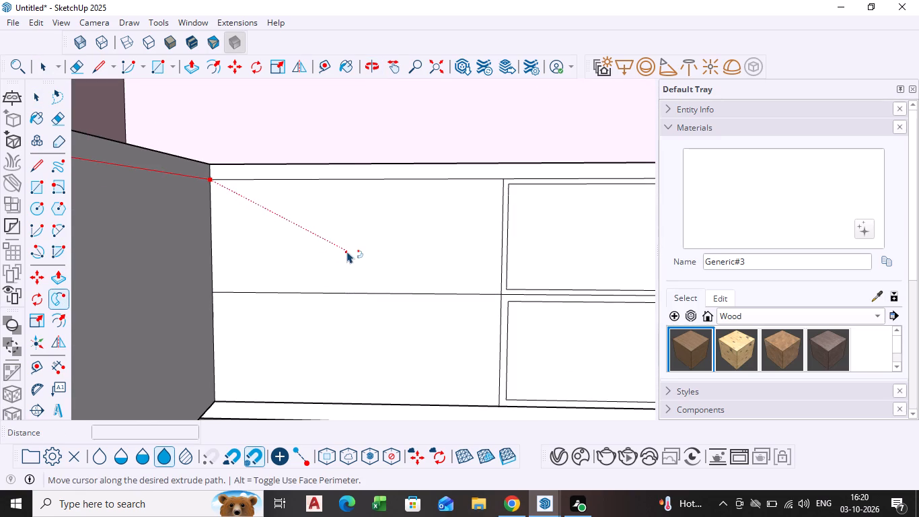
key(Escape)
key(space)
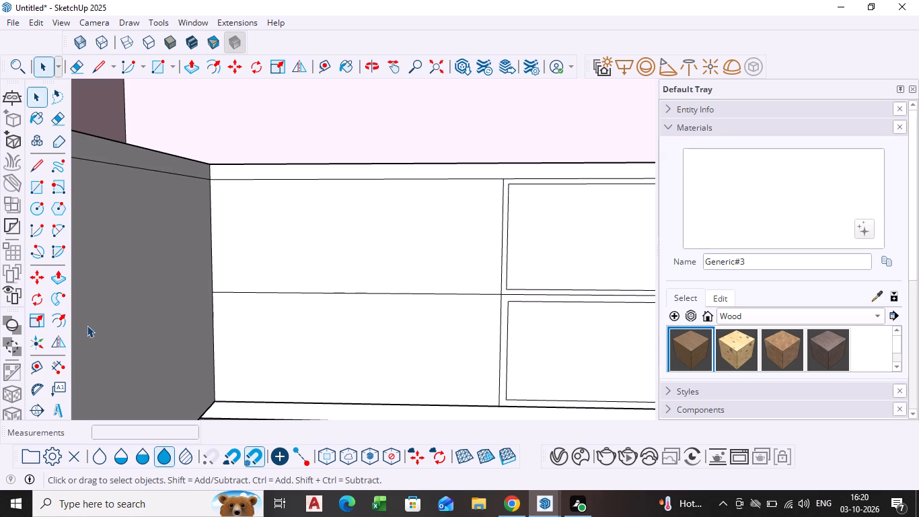
Offset the outline of the upper base cabinet front farthest from the tall cabinet inward by about 1 1/16".
click(63, 328)
click(312, 271)
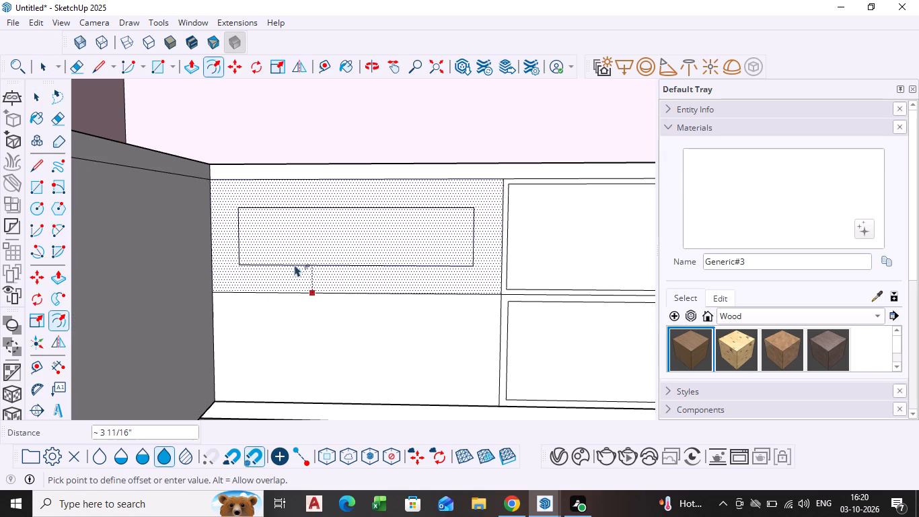
click(349, 285)
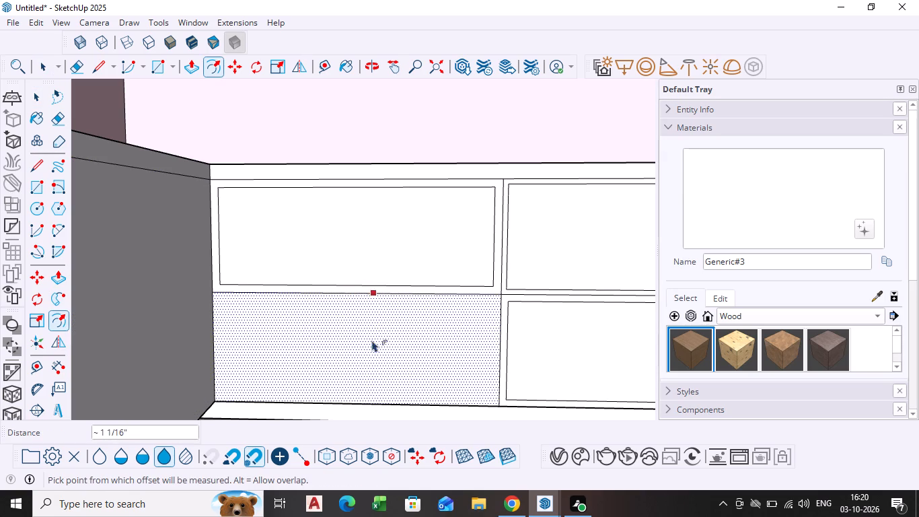
Offset the outline of the lower base cabinet front farthest from the tall cabinet inward by about 15/16".
click(367, 359)
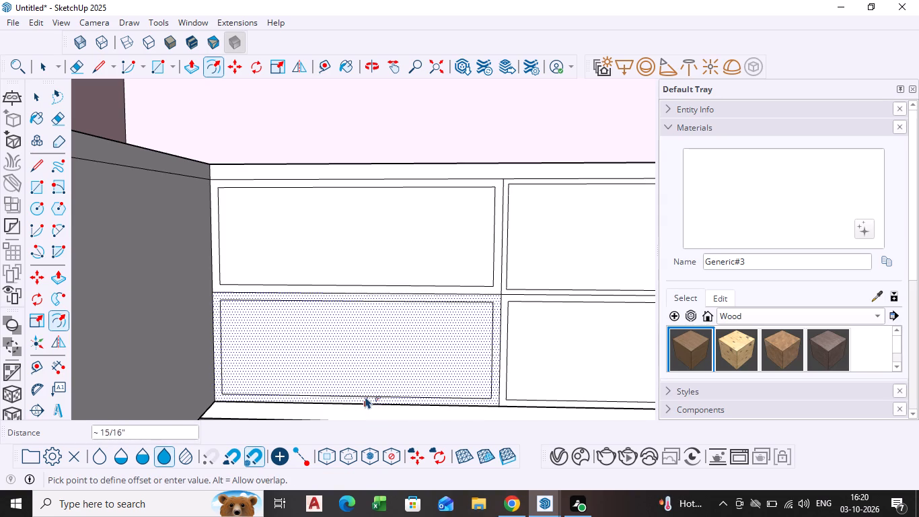
click(365, 397)
key(space)
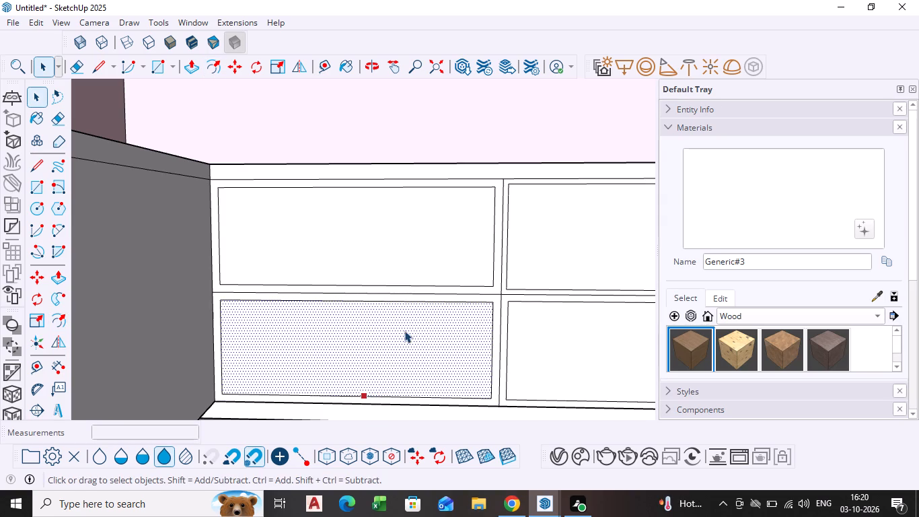
scroll(487, 326, down, 1)
scroll(547, 294, down, 3)
shift+middle_drag(528, 300, 467, 300)
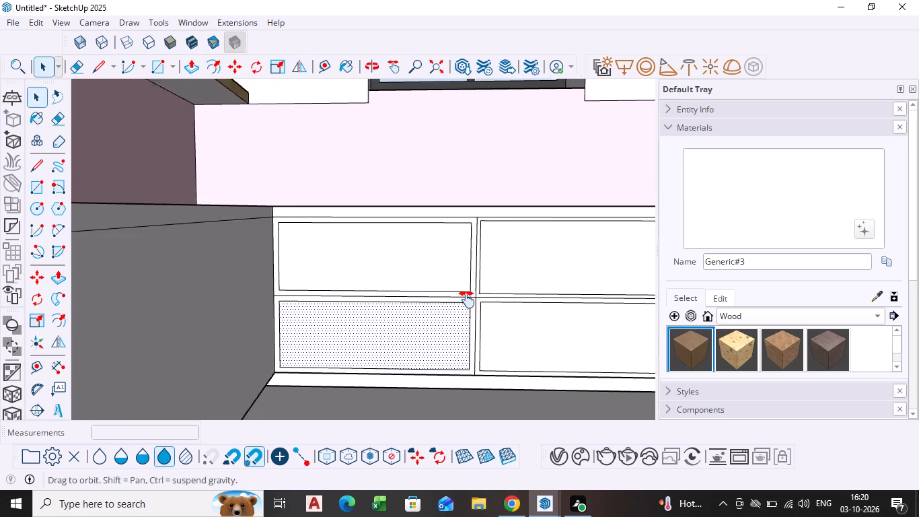
Move the inner outline's vertical edge farthest from the tall cabinet on the middle column's upper front inward by about 3/16".
shift+middle_drag(467, 300, 299, 269)
scroll(307, 267, up, 5)
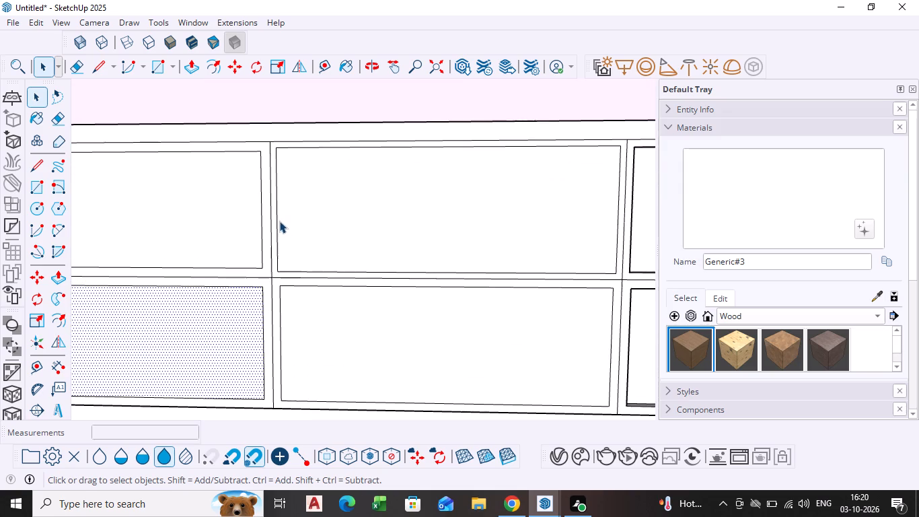
click(277, 221)
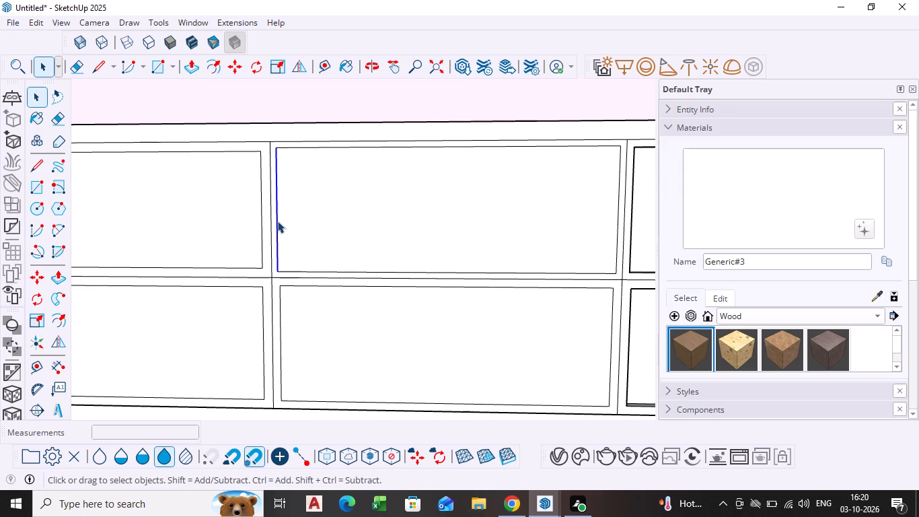
key(m)
scroll(277, 221, up, 4)
click(277, 221)
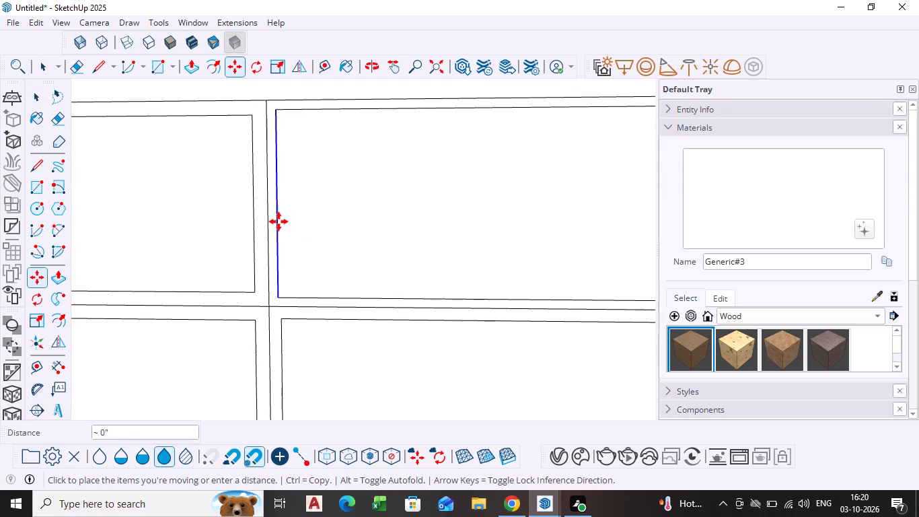
click(280, 222)
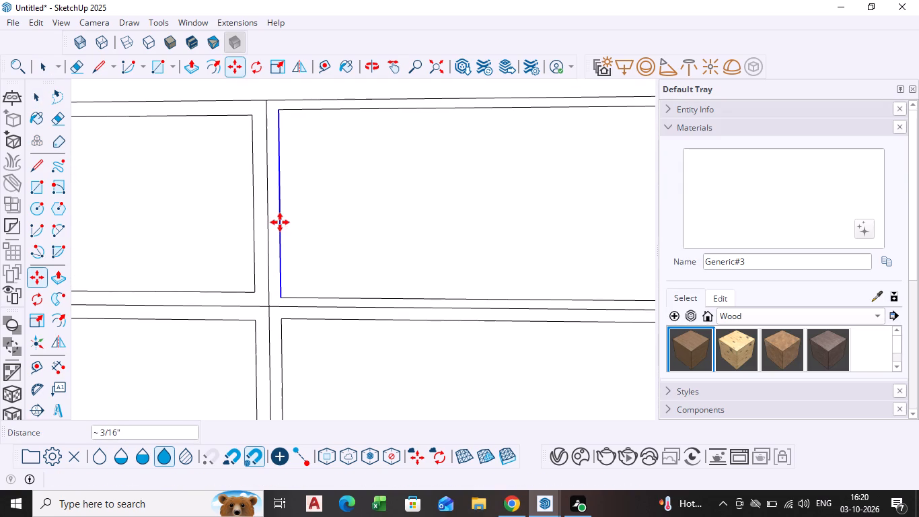
scroll(285, 225, down, 10)
key(space)
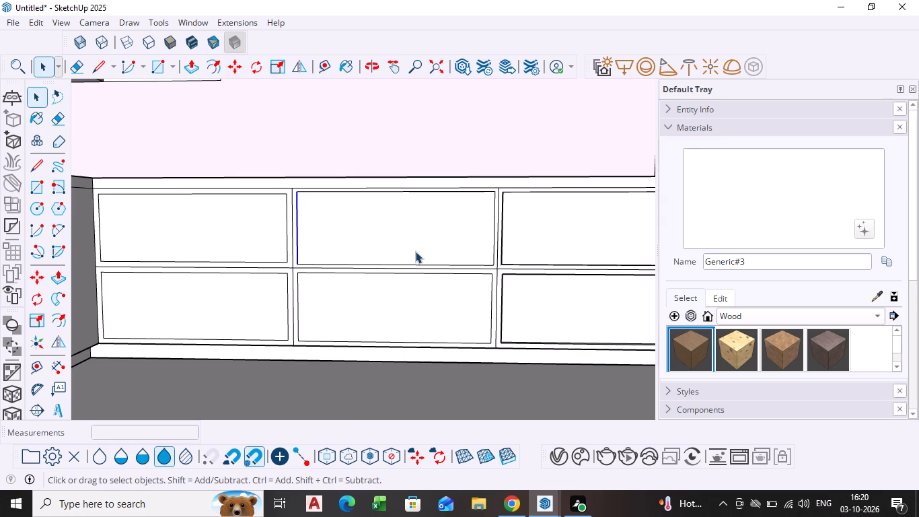
Recess the inner panels of the four flat base cabinet fronts, in the middle and far columns, using the previous Push/Pull depth.
click(412, 238)
key(p)
double_click(412, 238)
scroll(406, 273, down, 1)
middle_drag(406, 273, 291, 300)
double_click(341, 310)
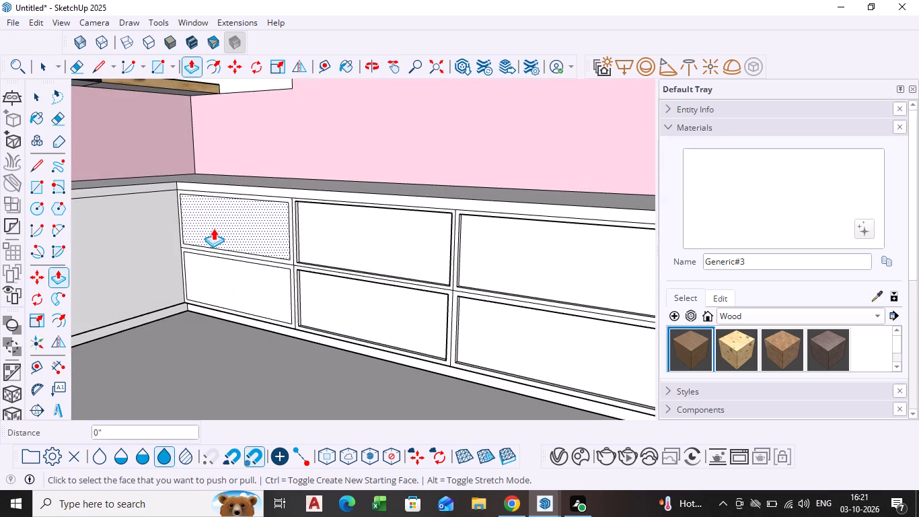
double_click(213, 228)
double_click(223, 268)
scroll(256, 310, down, 2)
middle_drag(256, 310, 264, 310)
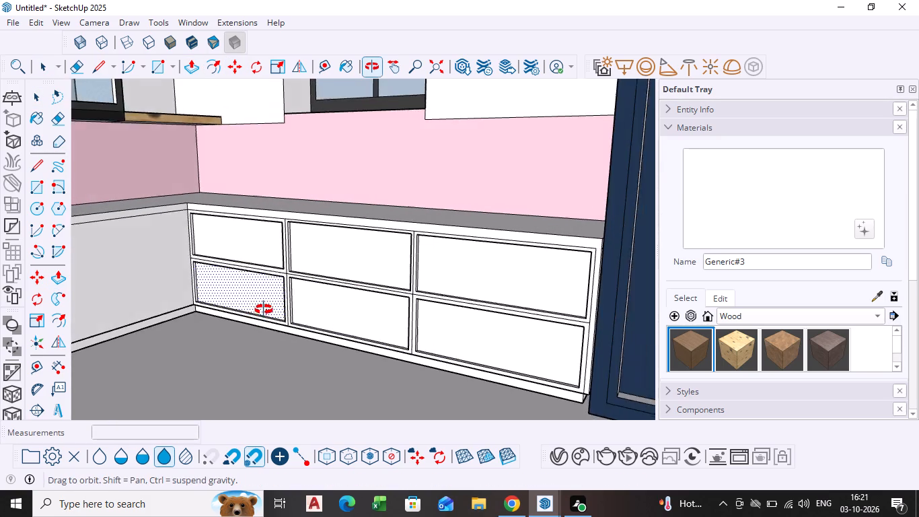
middle_drag(264, 310, 370, 308)
key(space)
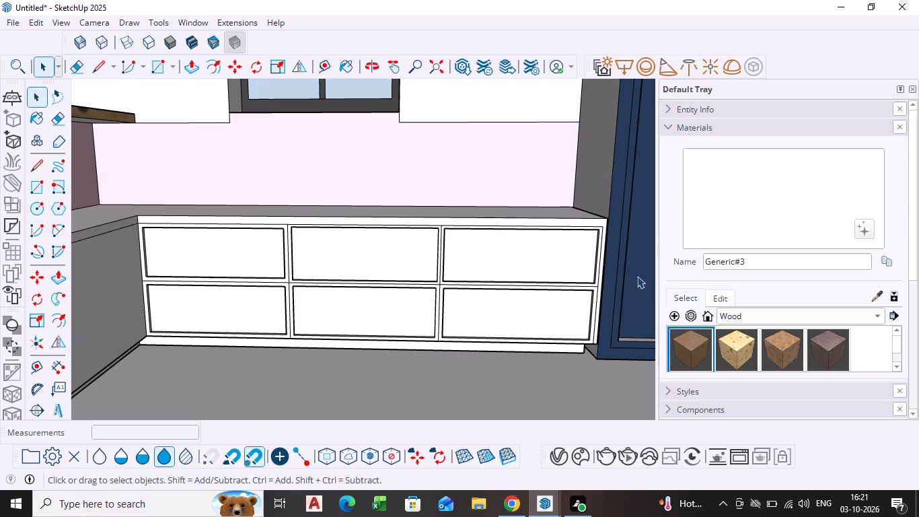
Create a new generic V-Ray material.
click(636, 276)
double_click(636, 276)
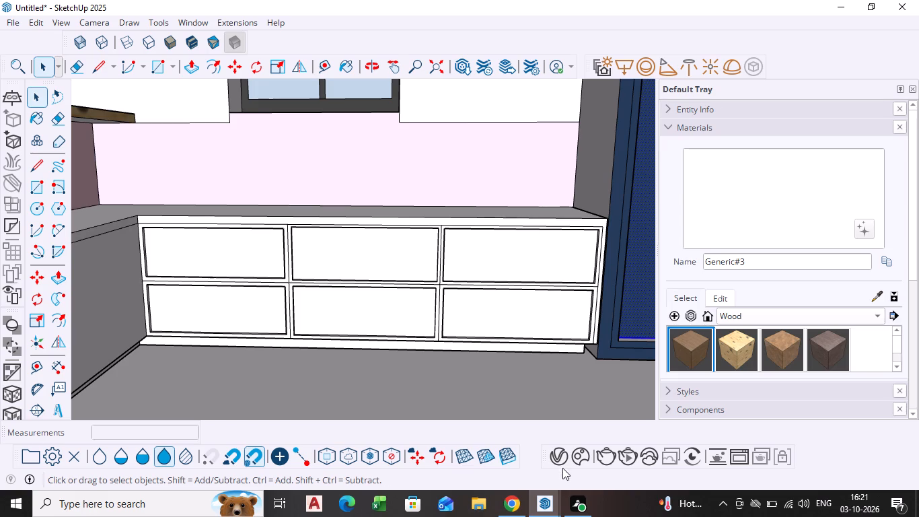
click(562, 460)
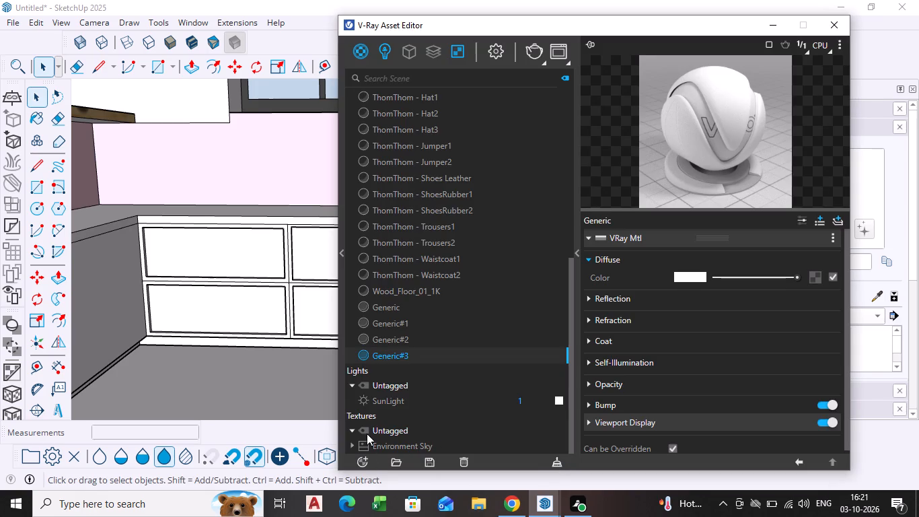
click(367, 459)
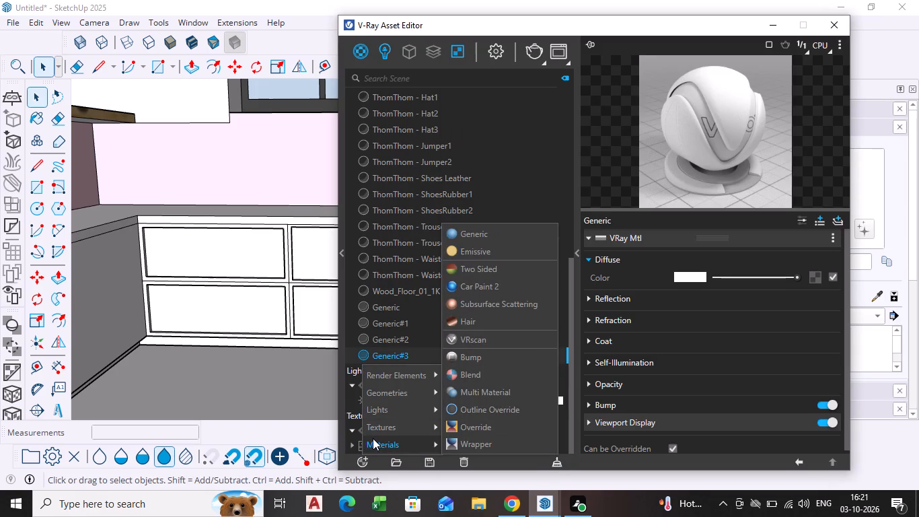
click(373, 438)
click(429, 450)
click(410, 451)
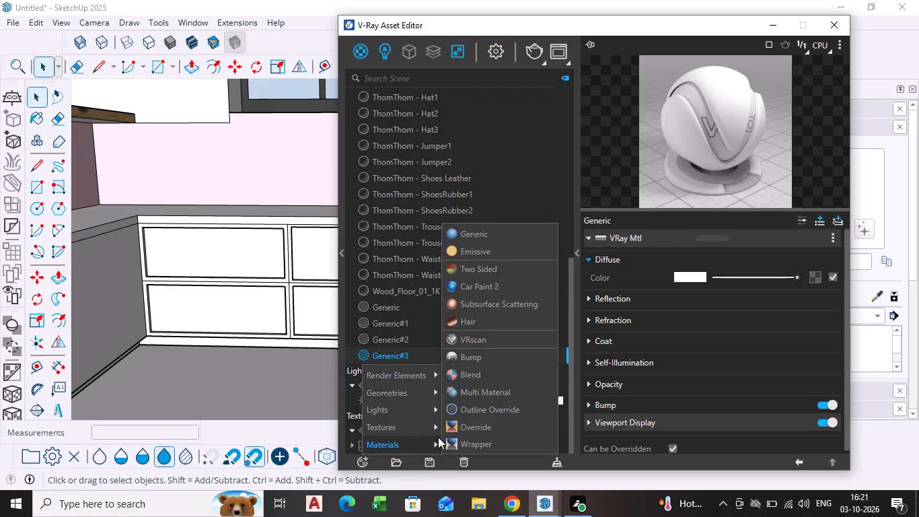
click(436, 443)
click(487, 233)
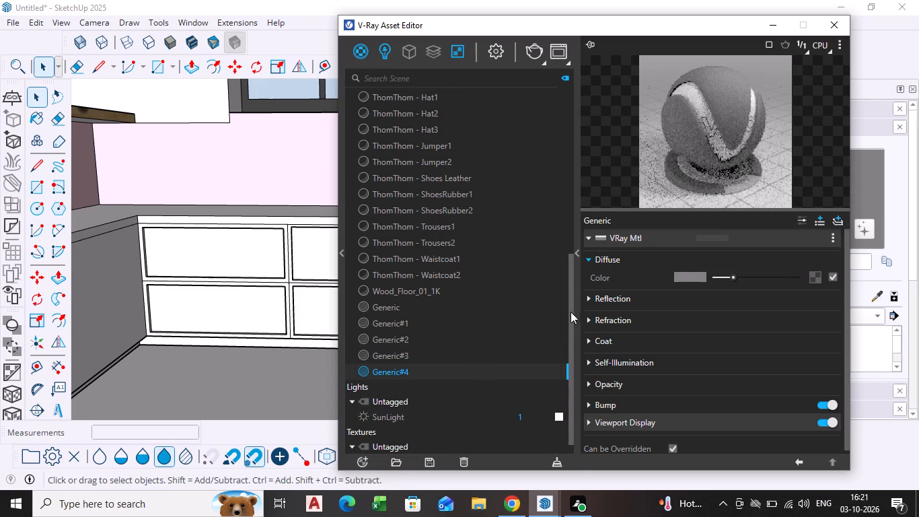
Set the new material's diffuse colour to a very dark violet-navy, R 0.06, G 0.026, B 0.132.
click(694, 269)
click(694, 274)
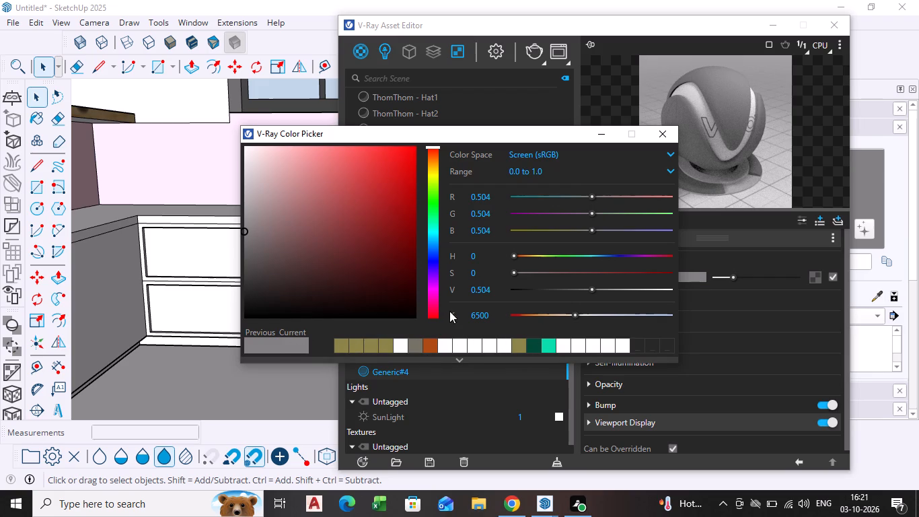
click(436, 270)
click(387, 304)
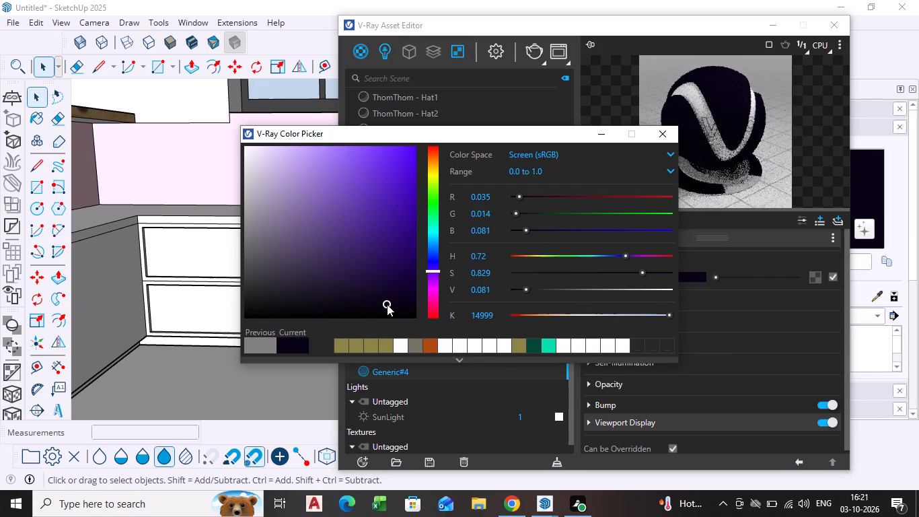
click(370, 296)
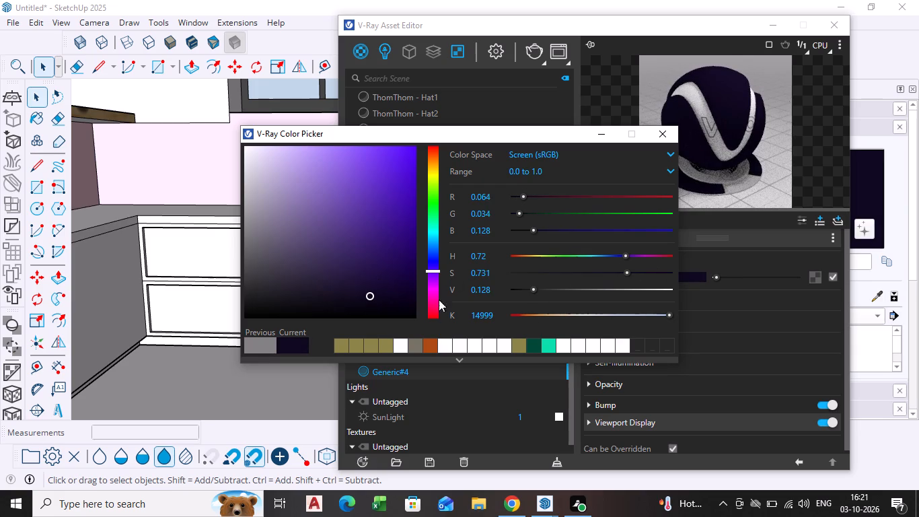
click(665, 273)
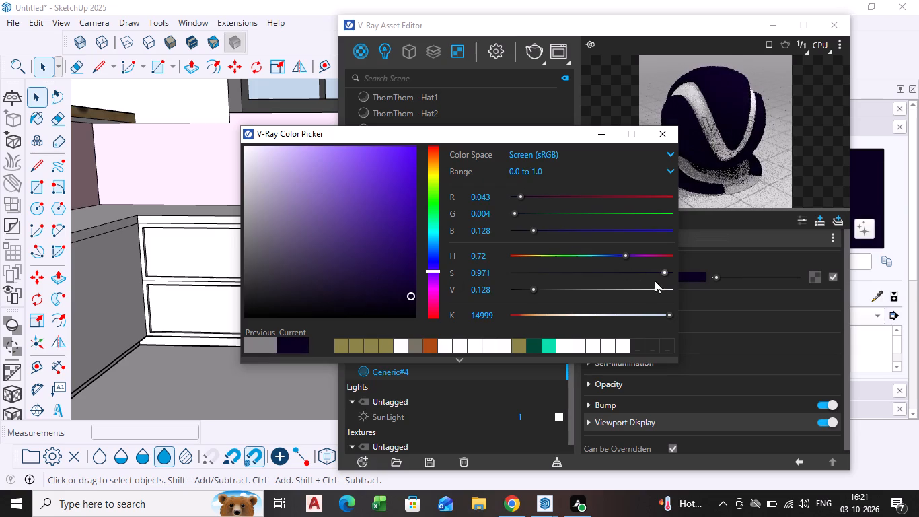
click(383, 296)
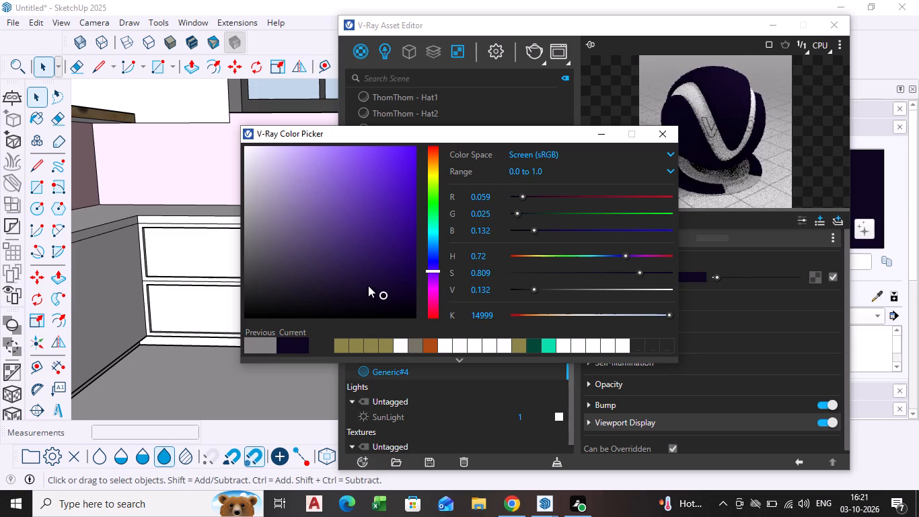
click(368, 285)
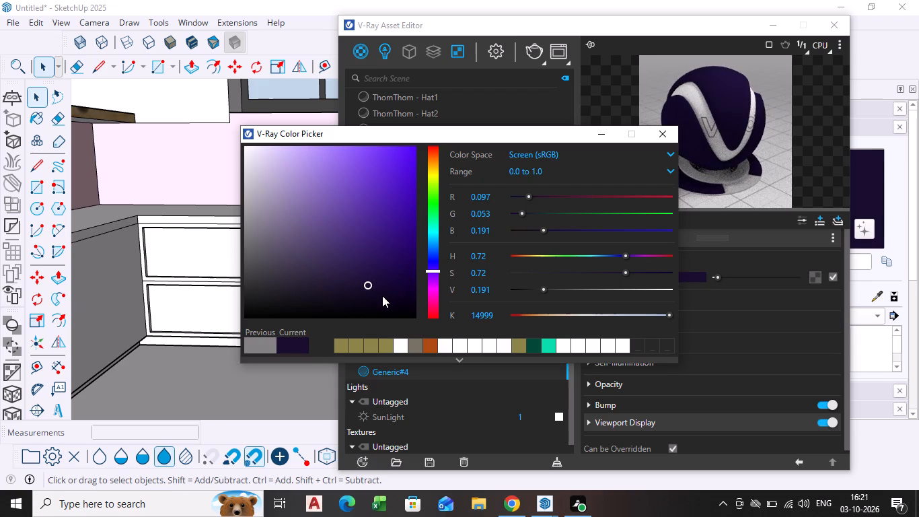
click(382, 296)
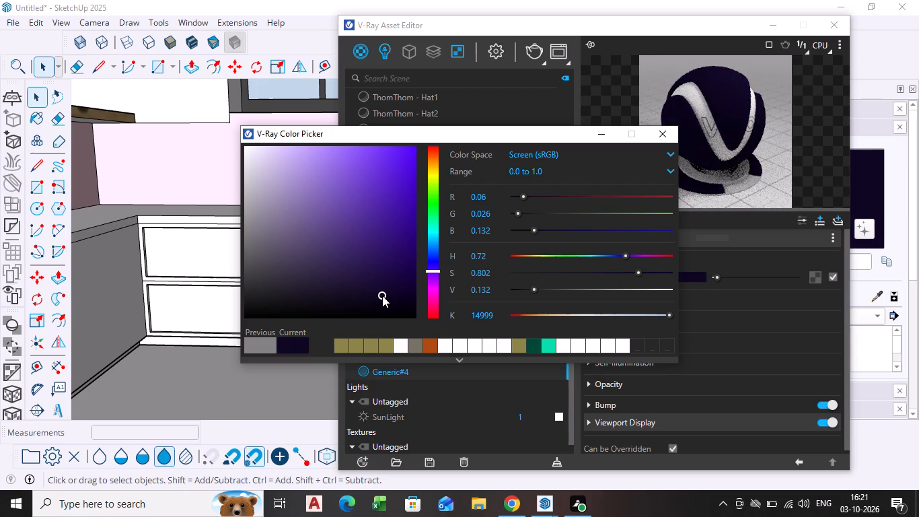
click(659, 137)
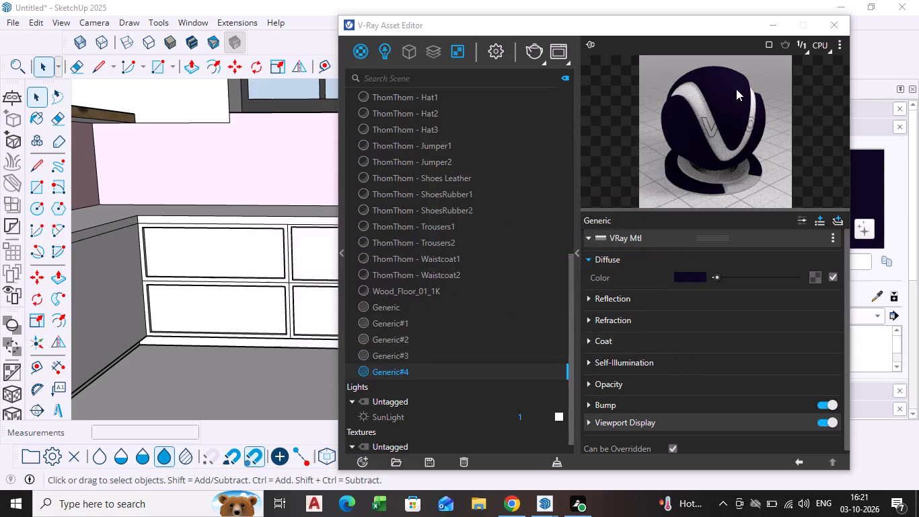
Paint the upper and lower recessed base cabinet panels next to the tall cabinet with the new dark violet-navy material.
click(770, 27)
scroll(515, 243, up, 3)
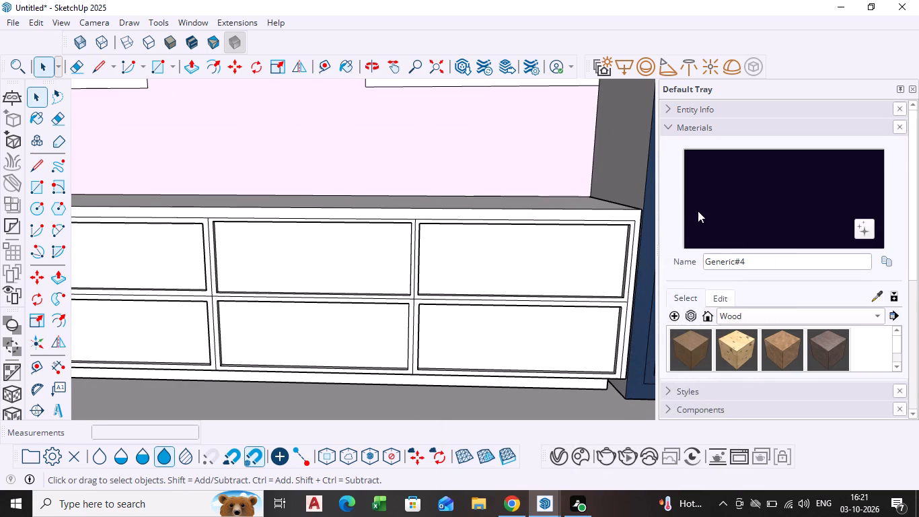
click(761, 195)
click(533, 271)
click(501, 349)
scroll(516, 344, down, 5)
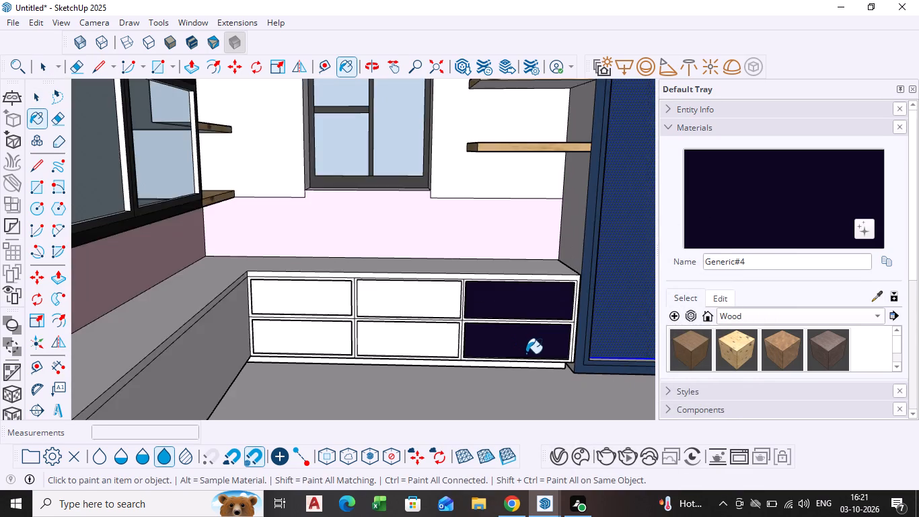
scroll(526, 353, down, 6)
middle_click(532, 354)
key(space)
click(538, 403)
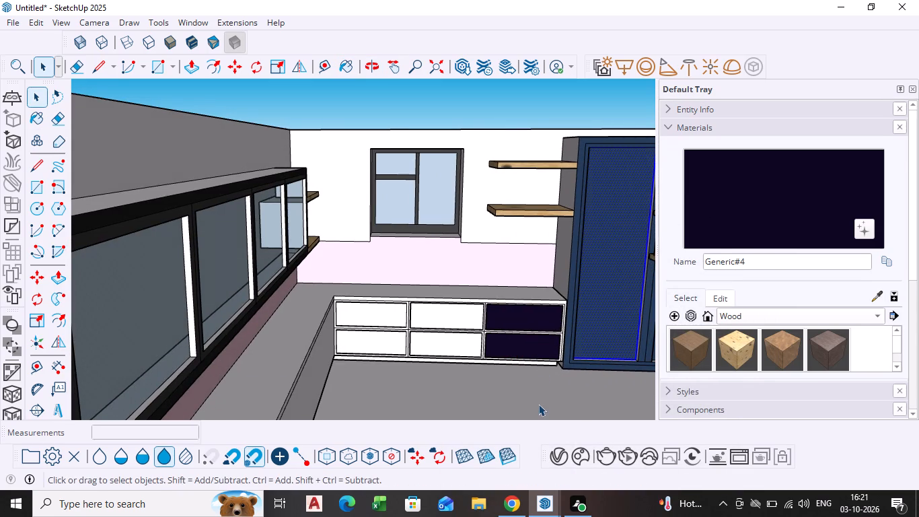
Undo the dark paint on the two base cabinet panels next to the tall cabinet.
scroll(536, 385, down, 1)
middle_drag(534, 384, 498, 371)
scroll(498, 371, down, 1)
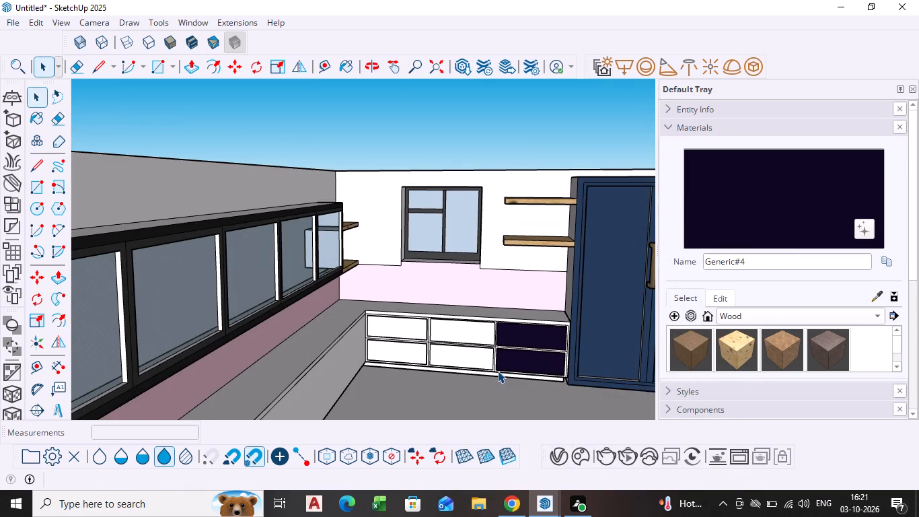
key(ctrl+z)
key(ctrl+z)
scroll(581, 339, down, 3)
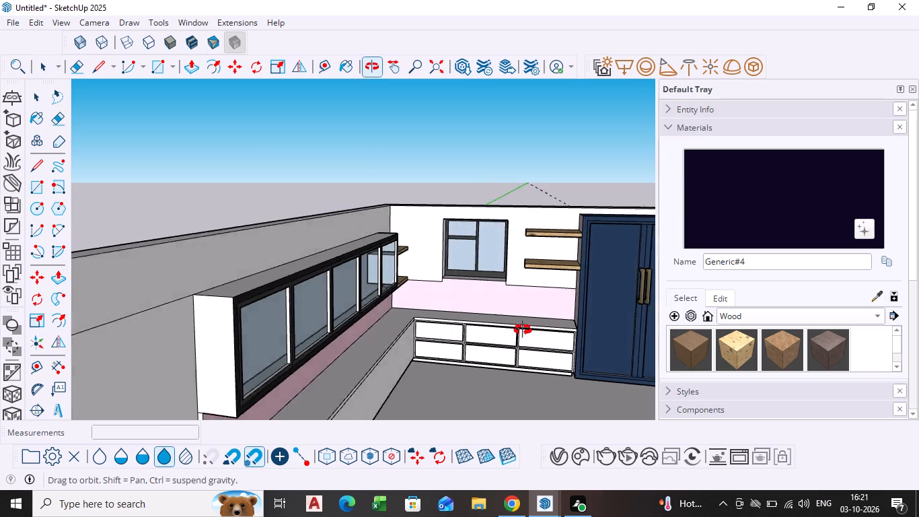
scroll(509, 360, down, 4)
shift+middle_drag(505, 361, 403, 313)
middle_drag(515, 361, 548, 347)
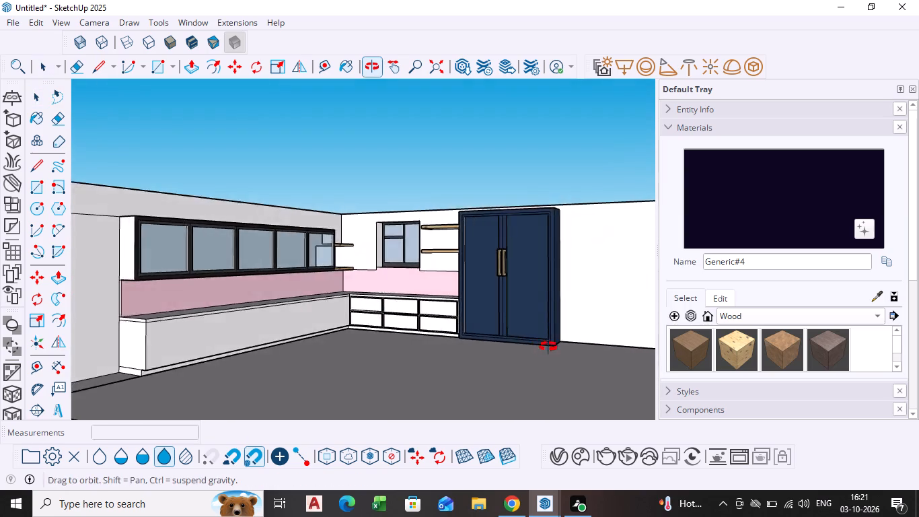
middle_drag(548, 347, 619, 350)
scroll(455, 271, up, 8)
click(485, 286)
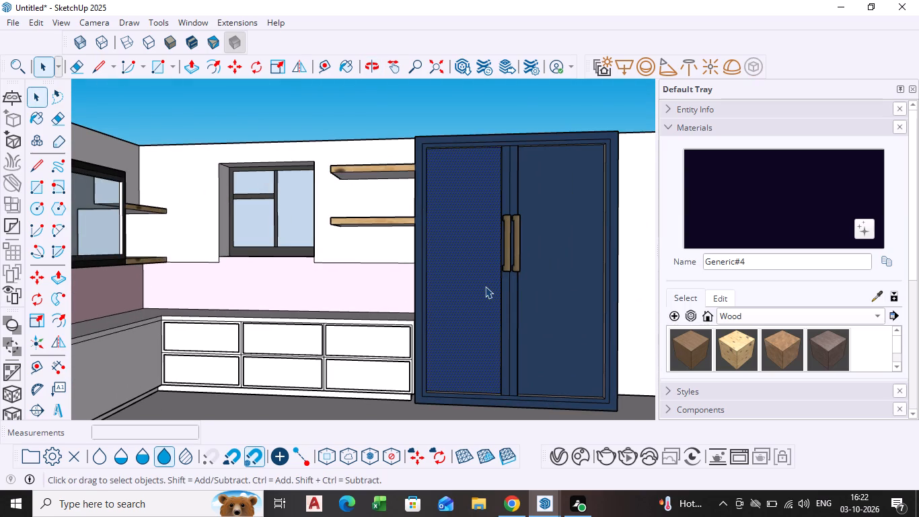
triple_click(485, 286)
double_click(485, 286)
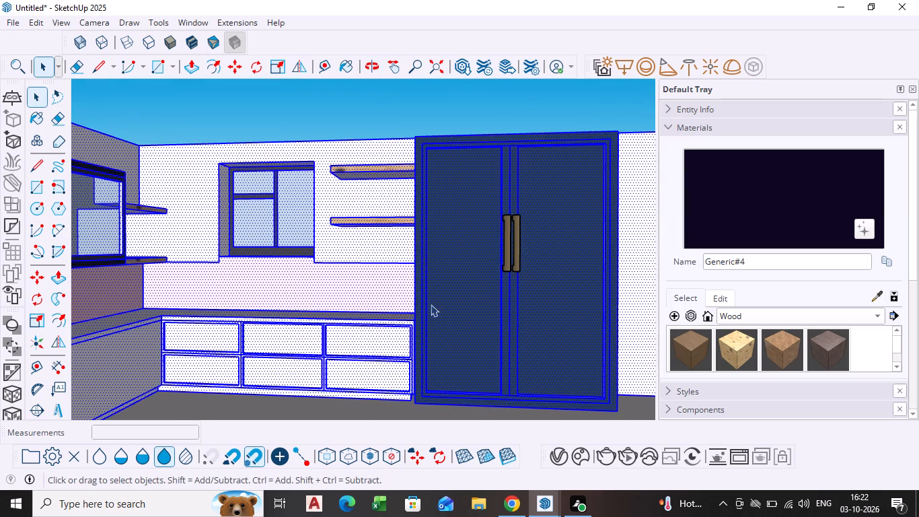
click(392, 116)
Create another new generic V-Ray material.
scroll(423, 268, down, 2)
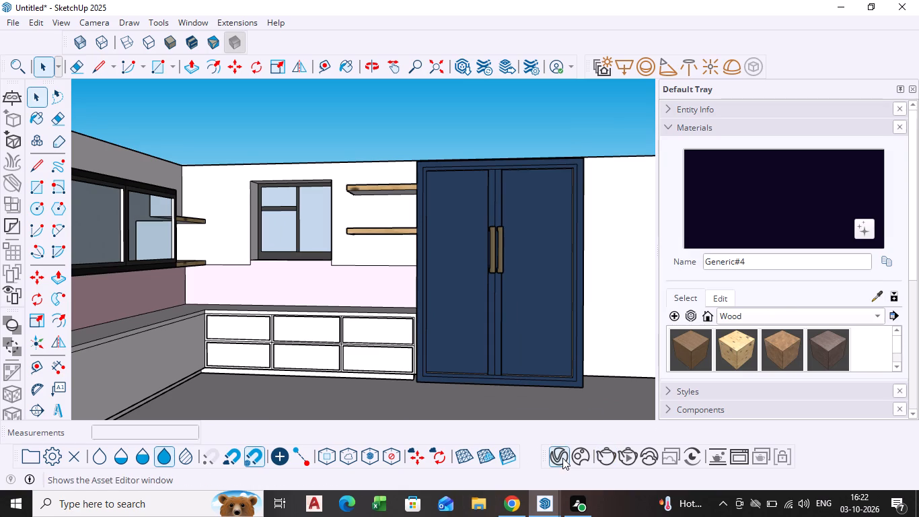
click(526, 302)
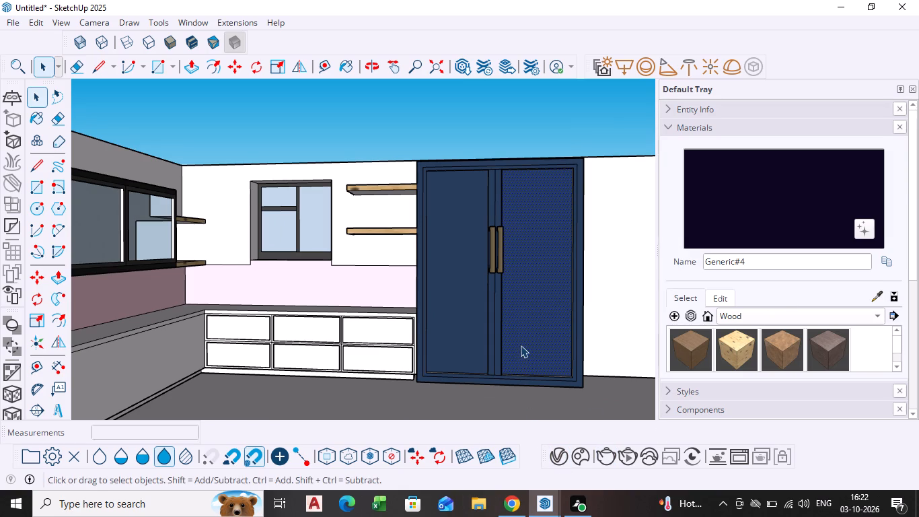
scroll(516, 331, up, 3)
scroll(463, 269, up, 1)
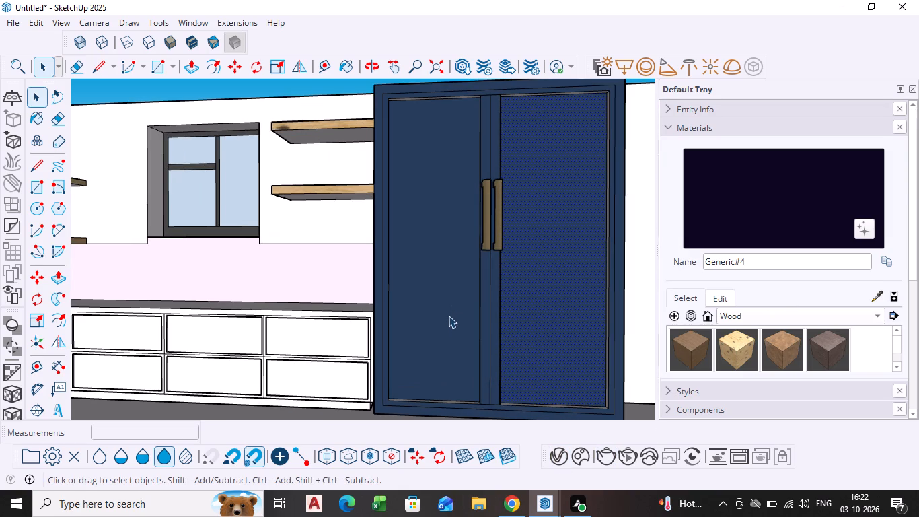
click(564, 454)
click(357, 463)
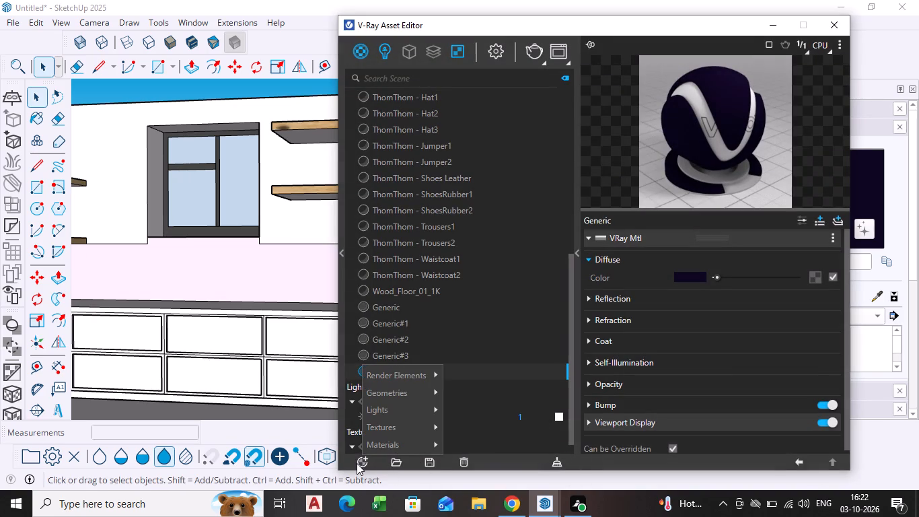
click(375, 440)
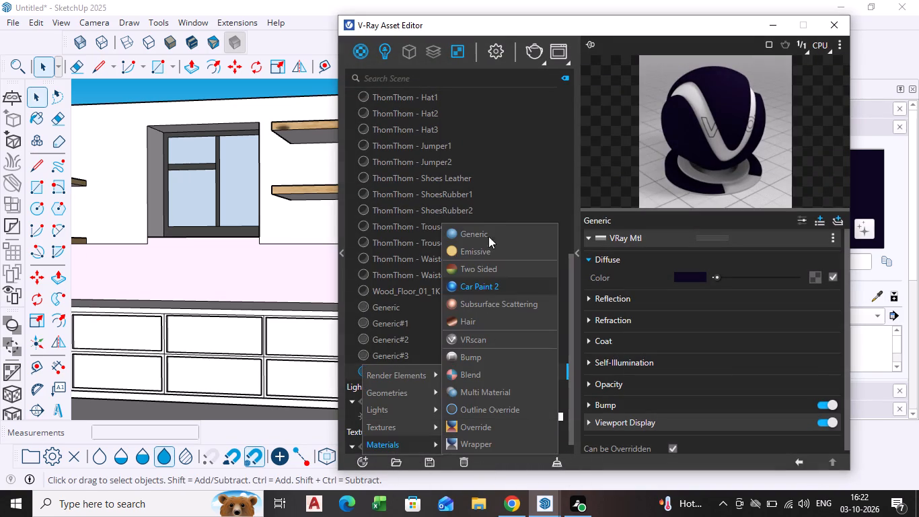
click(487, 227)
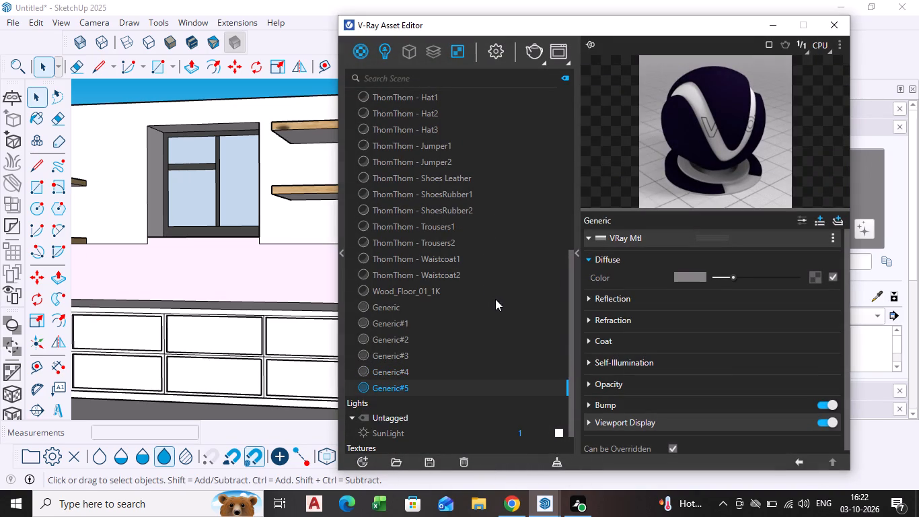
click(577, 380)
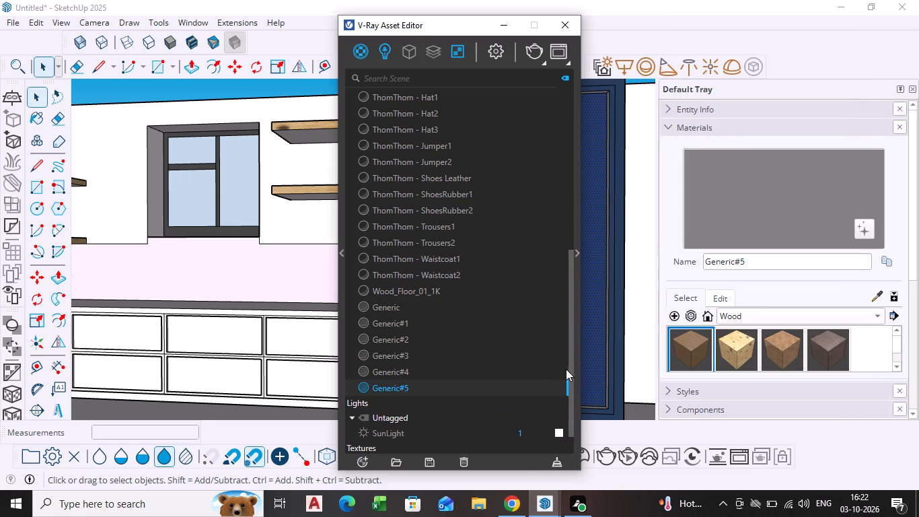
click(580, 251)
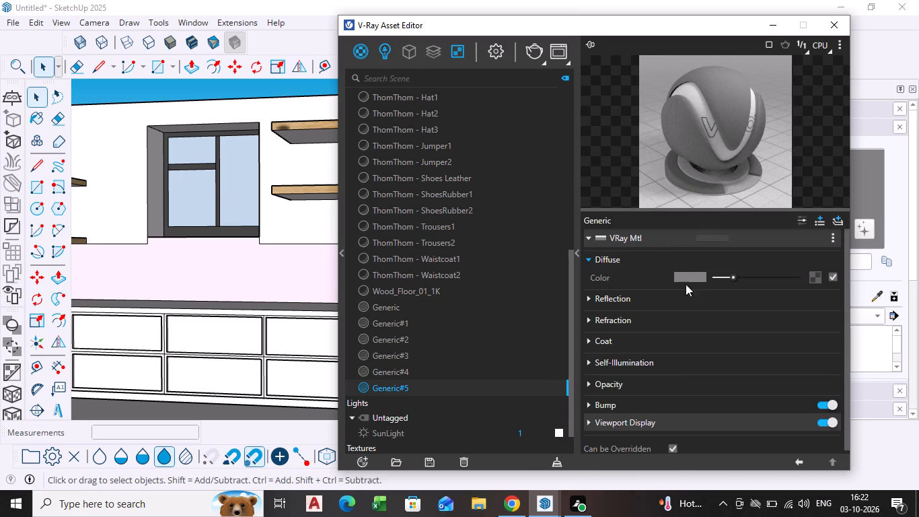
Set the new material's diffuse colour to a dark indigo, R 0.072, G 0.037, B 0.235.
click(693, 278)
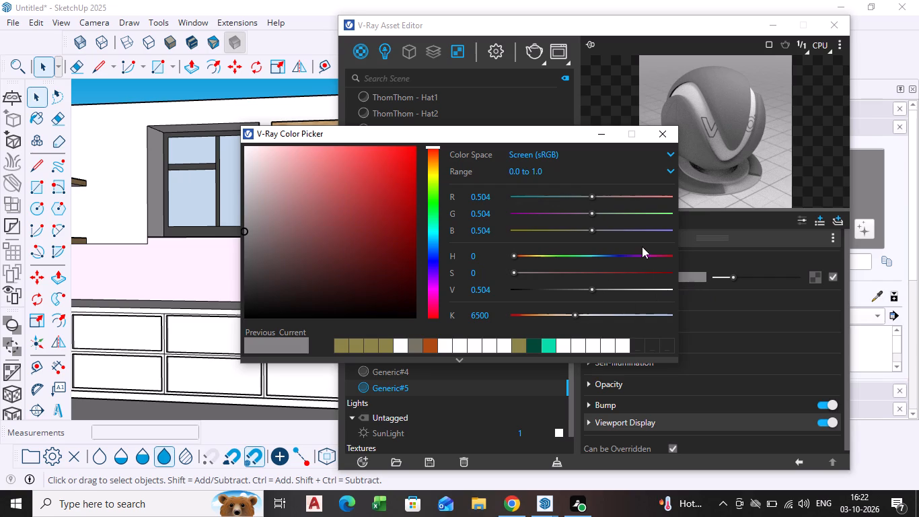
click(433, 263)
click(433, 266)
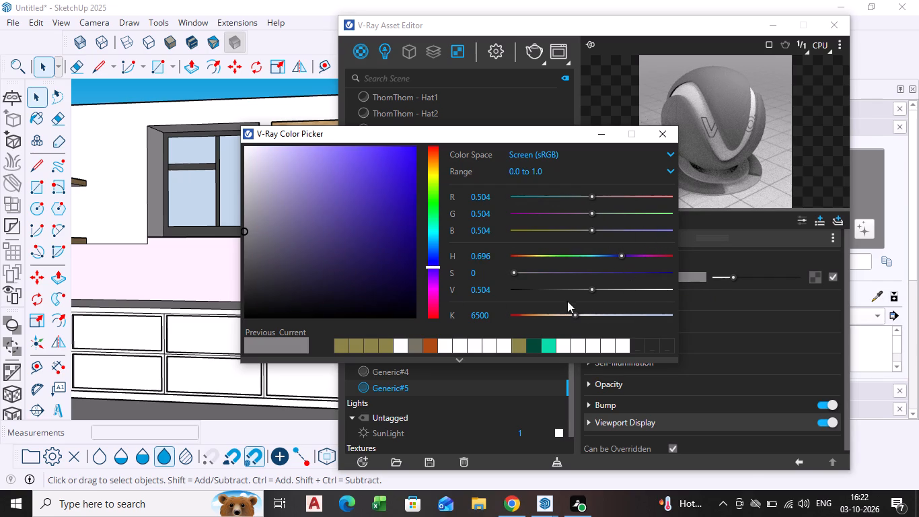
click(547, 289)
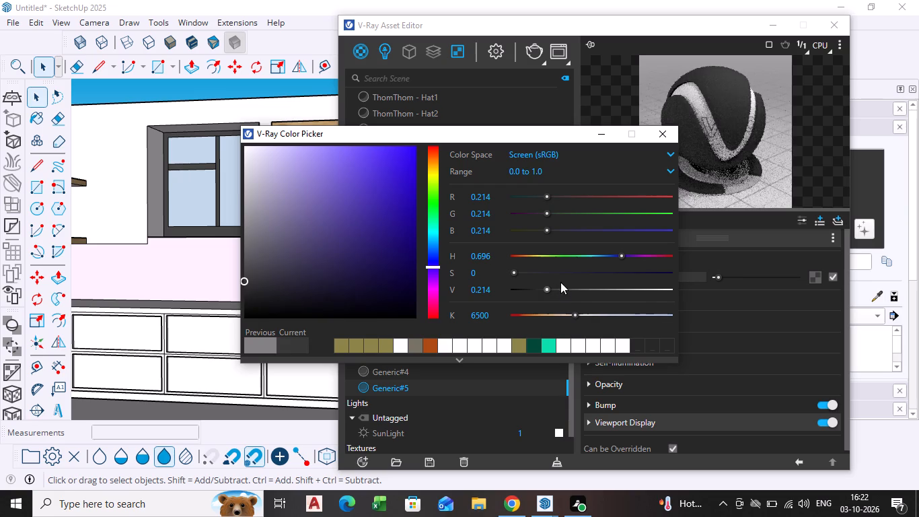
click(612, 271)
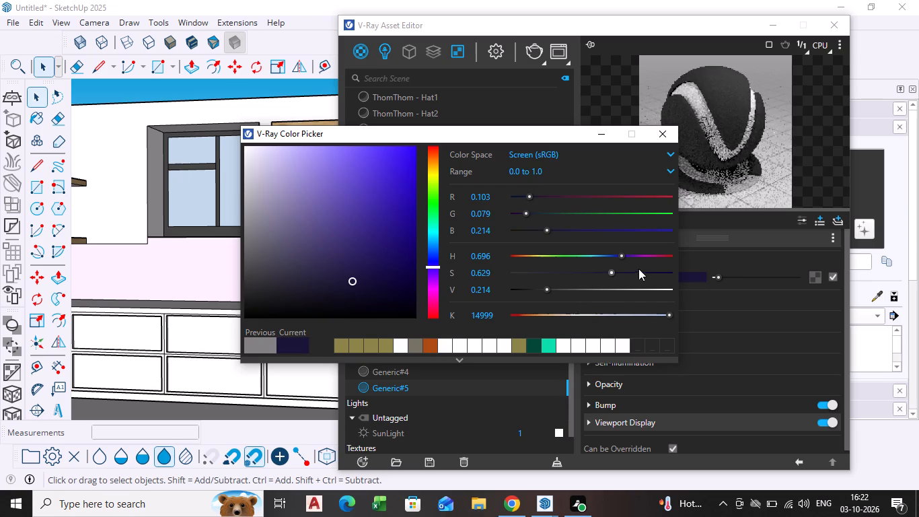
click(650, 269)
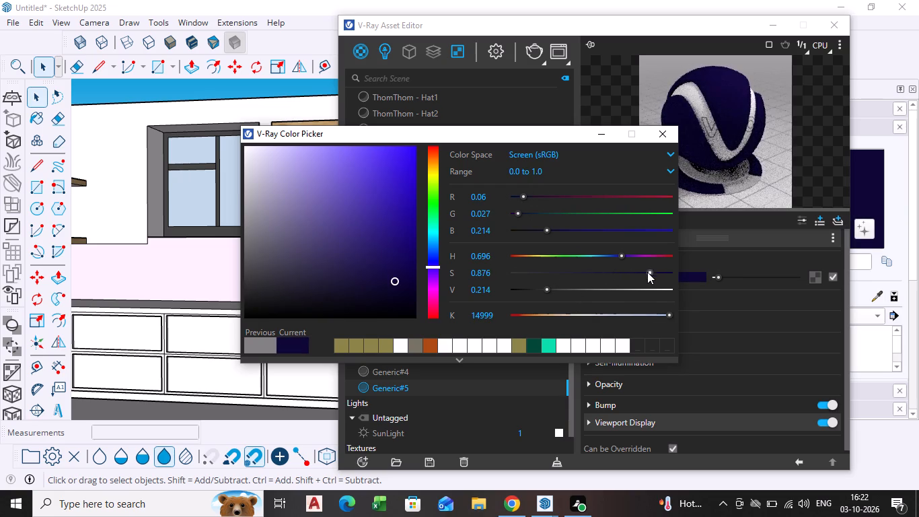
click(382, 285)
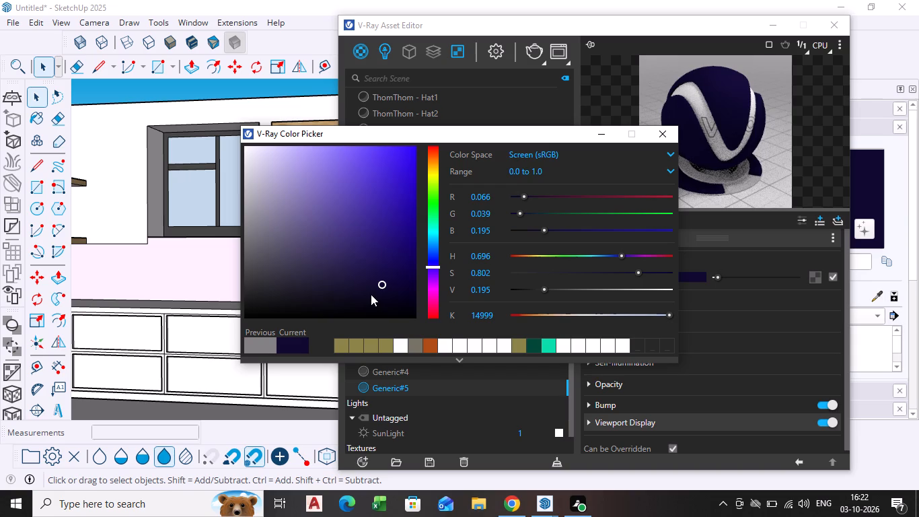
click(371, 295)
click(397, 287)
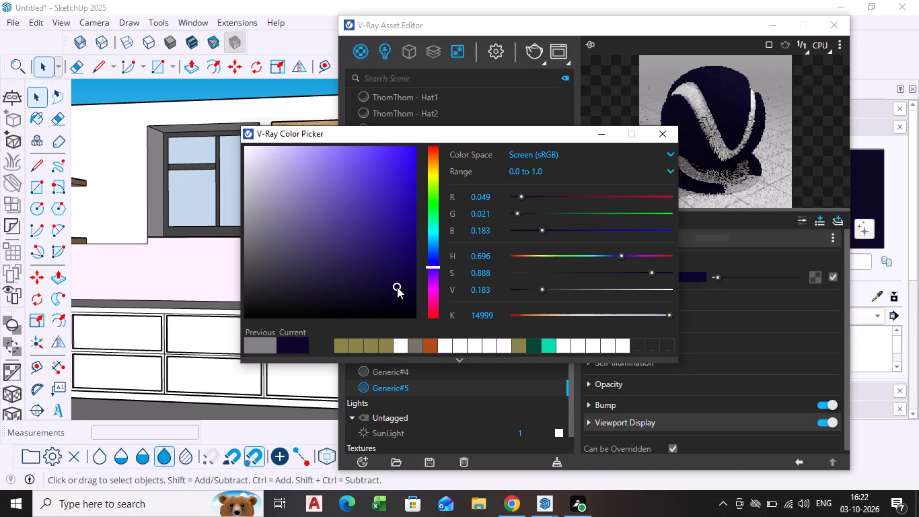
click(376, 280)
click(357, 271)
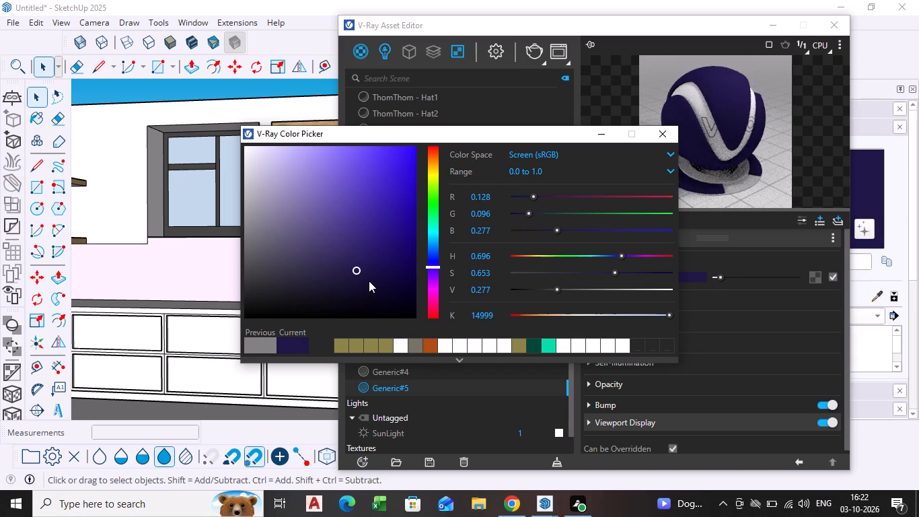
click(369, 281)
click(348, 275)
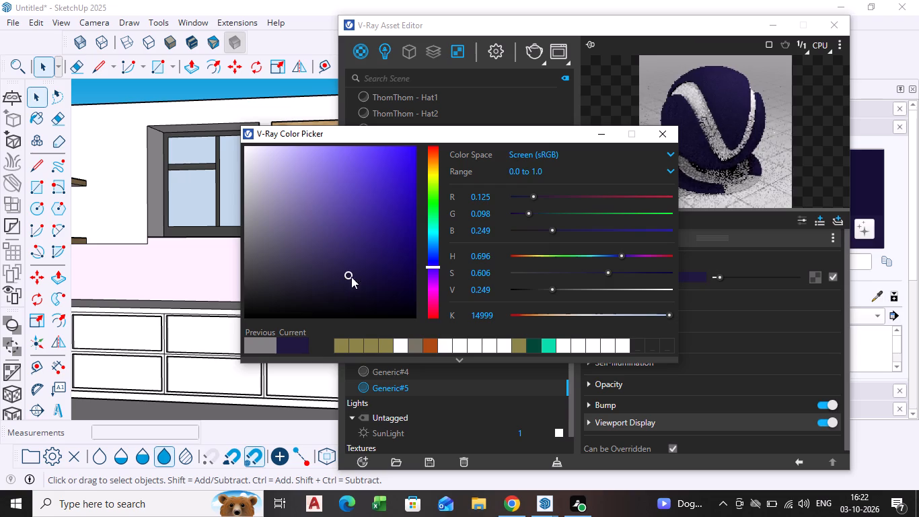
click(391, 280)
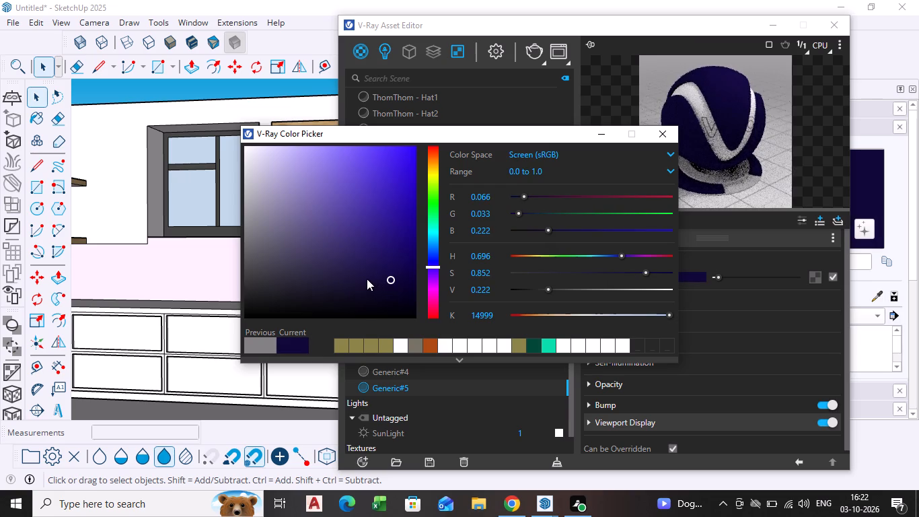
click(310, 383)
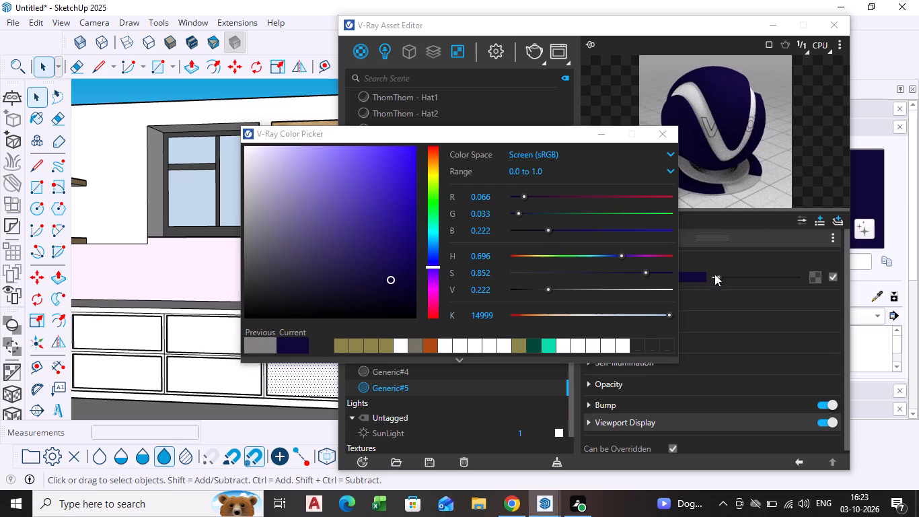
click(697, 273)
drag(719, 274, 751, 276)
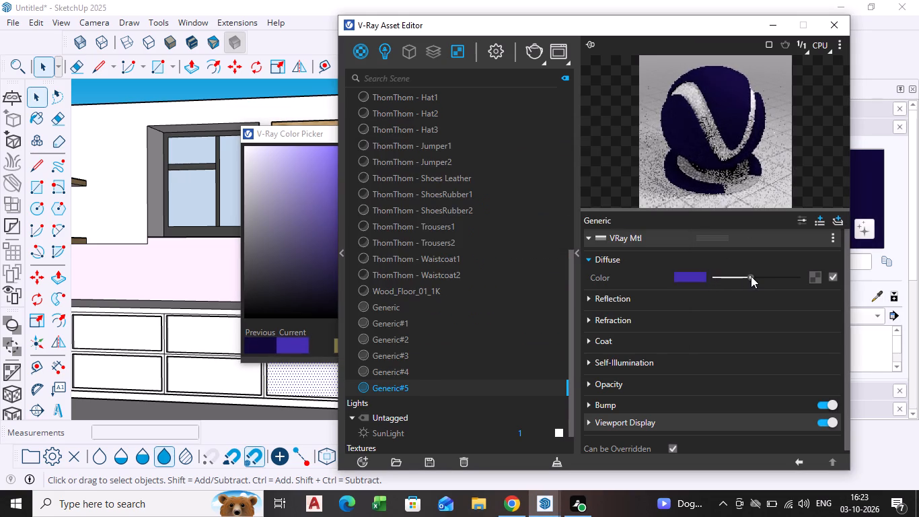
drag(751, 276, 719, 278)
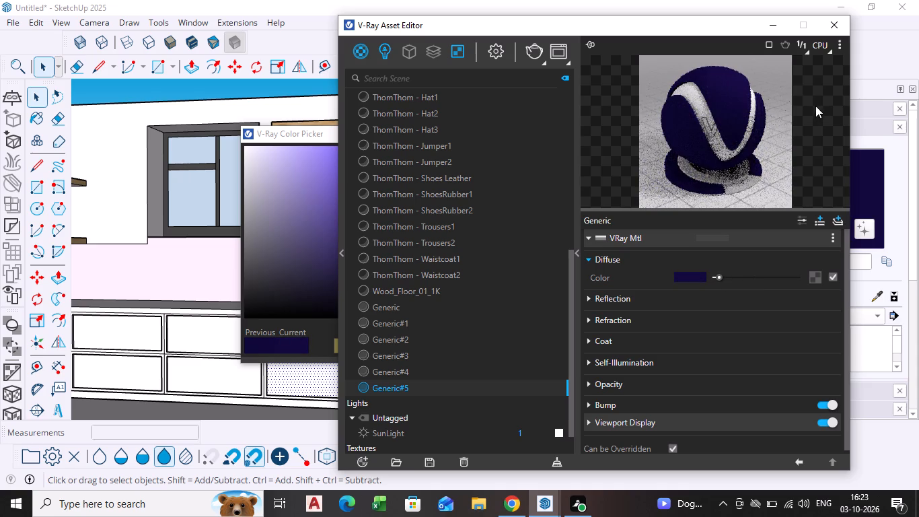
Paint the upper and lower recessed base cabinet panels next to the tall cabinet with the new indigo material.
click(767, 31)
click(768, 176)
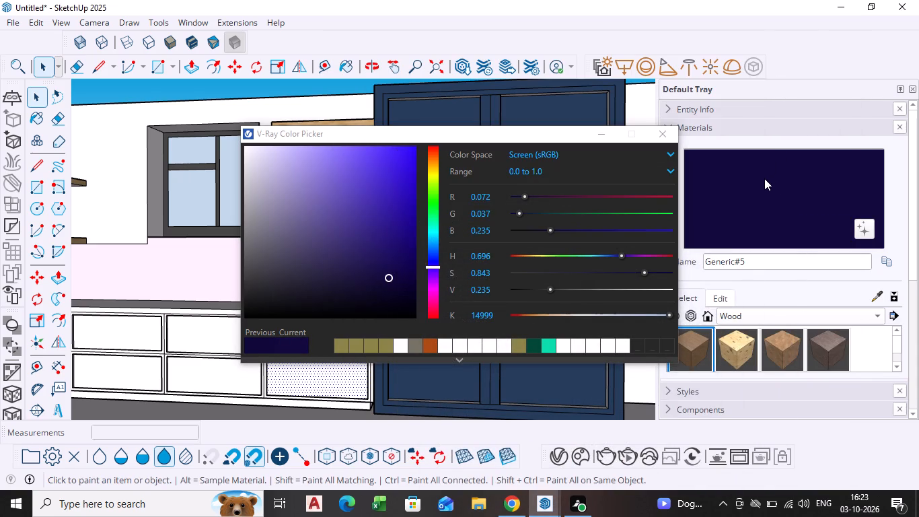
click(598, 131)
click(686, 171)
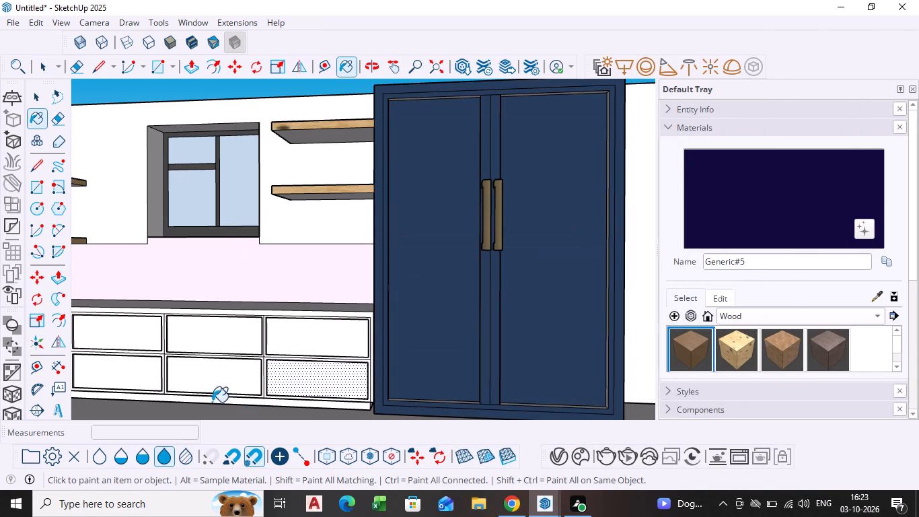
click(315, 331)
click(324, 386)
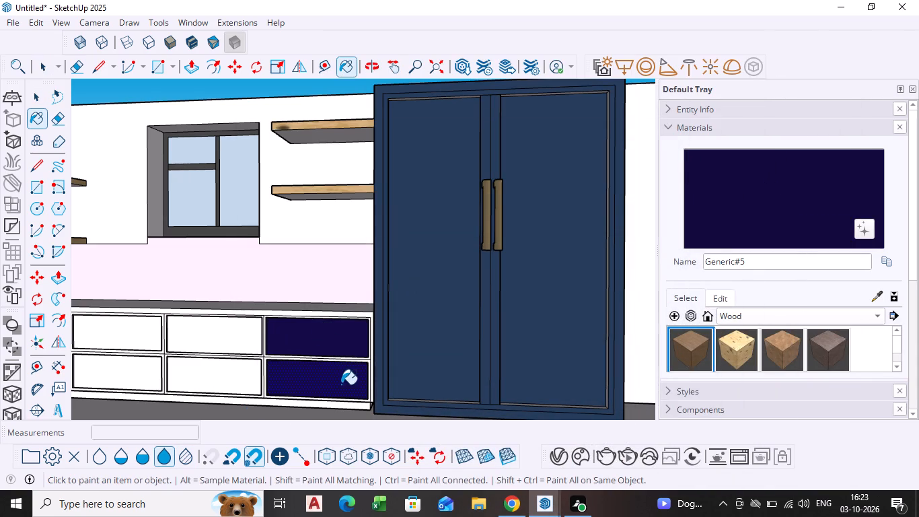
Examine the painted base cabinet panels and compare their colour with the tall cabinet's navy.
scroll(341, 384, down, 1)
middle_drag(341, 384, 289, 394)
key(space)
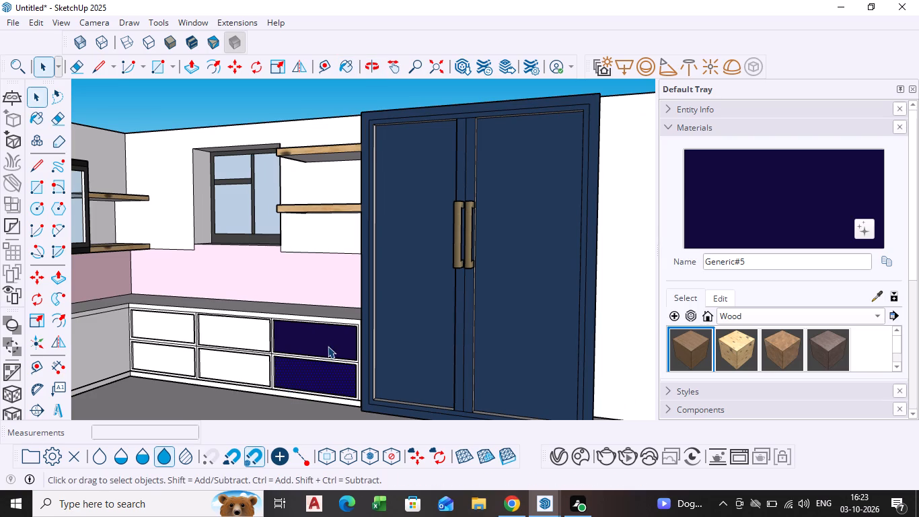
scroll(328, 346, down, 3)
click(568, 108)
scroll(415, 323, down, 2)
middle_drag(415, 323, 414, 323)
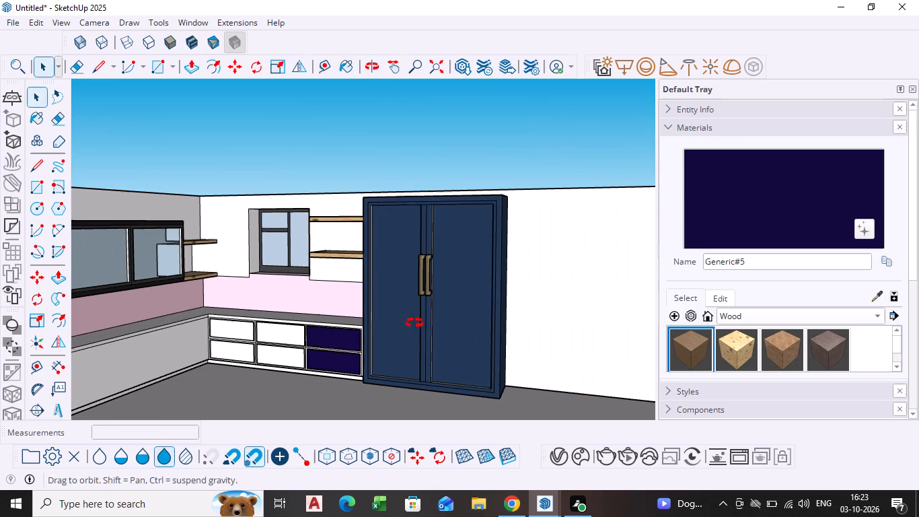
middle_drag(414, 323, 372, 306)
scroll(329, 342, up, 8)
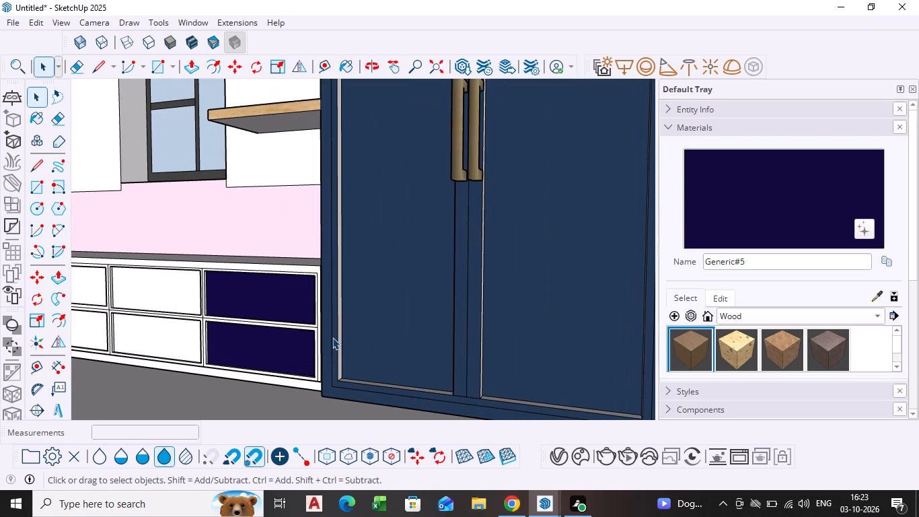
Lighten the panel material's diffuse colour to a violet-blue, R 0.321, G 0.265, B 0.585.
click(553, 452)
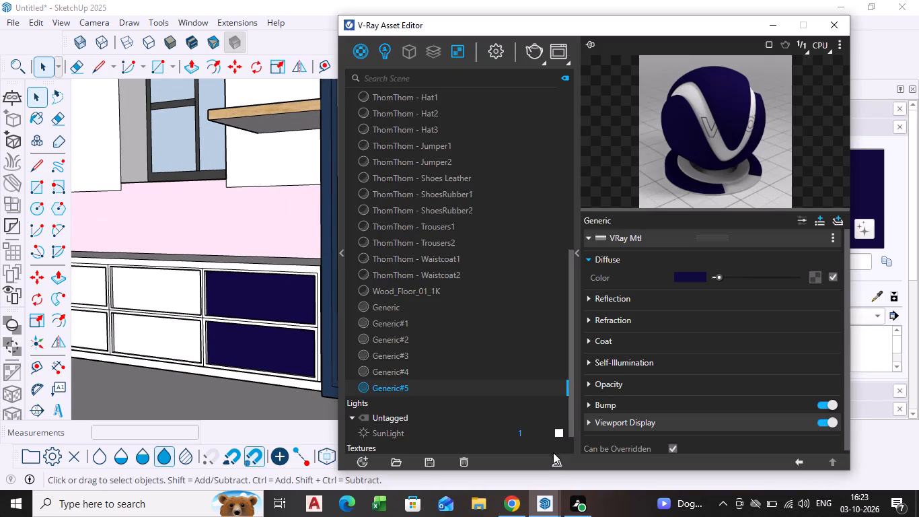
click(700, 275)
drag(387, 135, 509, 125)
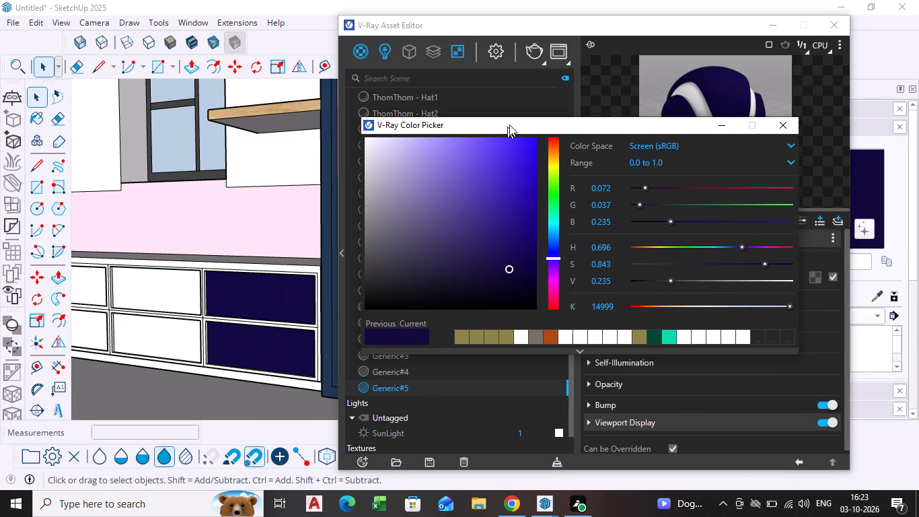
drag(509, 125, 511, 122)
click(466, 242)
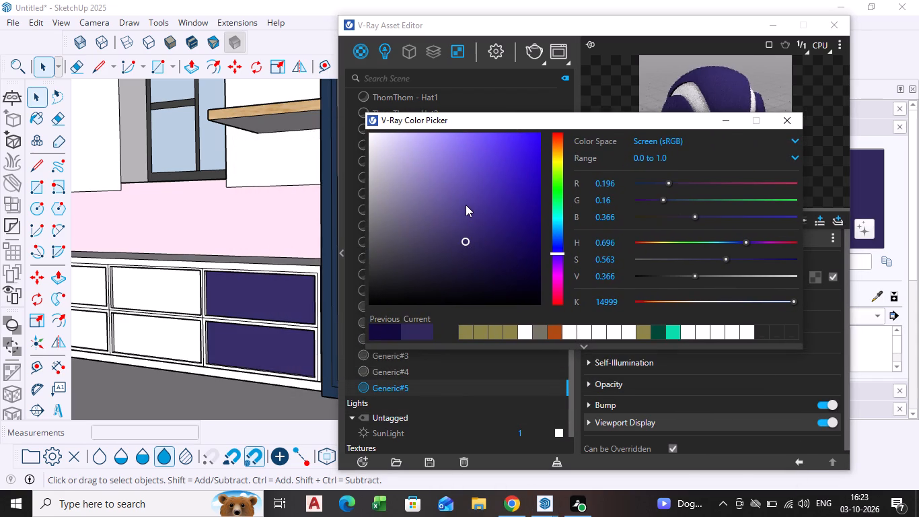
scroll(244, 306, down, 3)
middle_drag(244, 306, 231, 306)
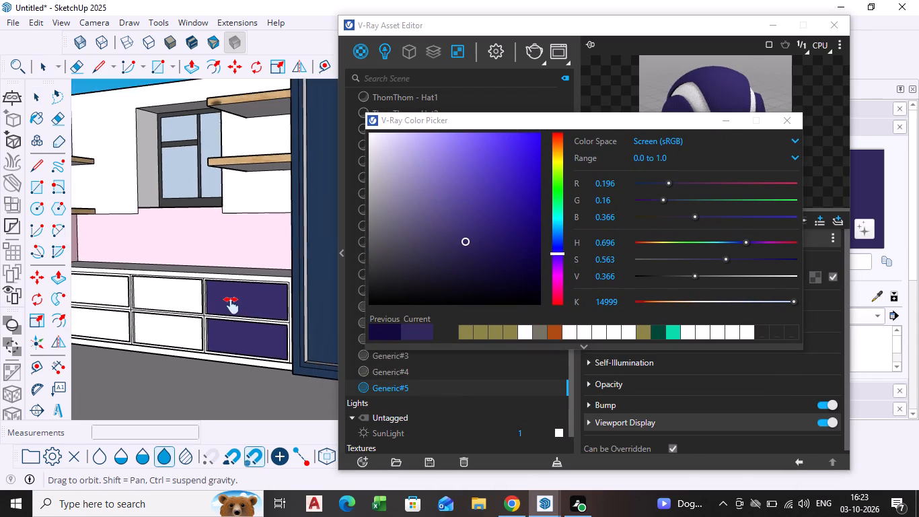
middle_drag(231, 306, 175, 291)
scroll(178, 306, up, 3)
click(463, 204)
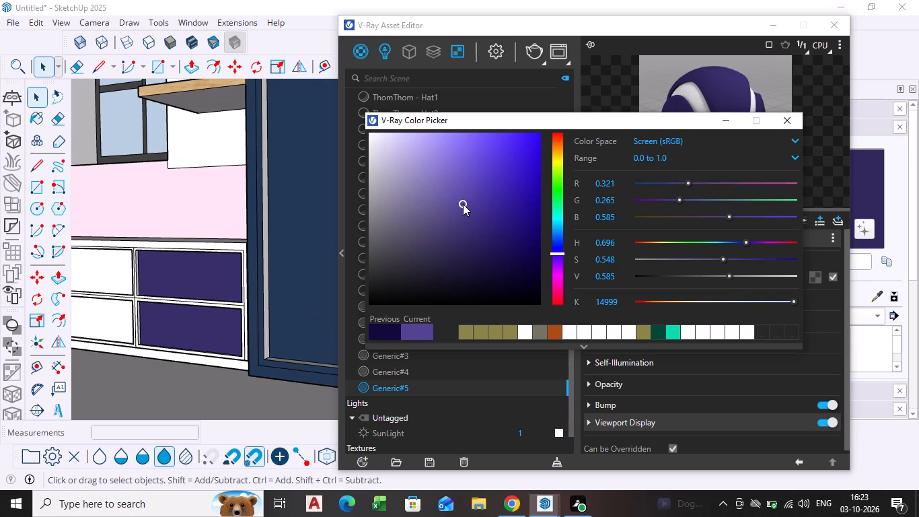
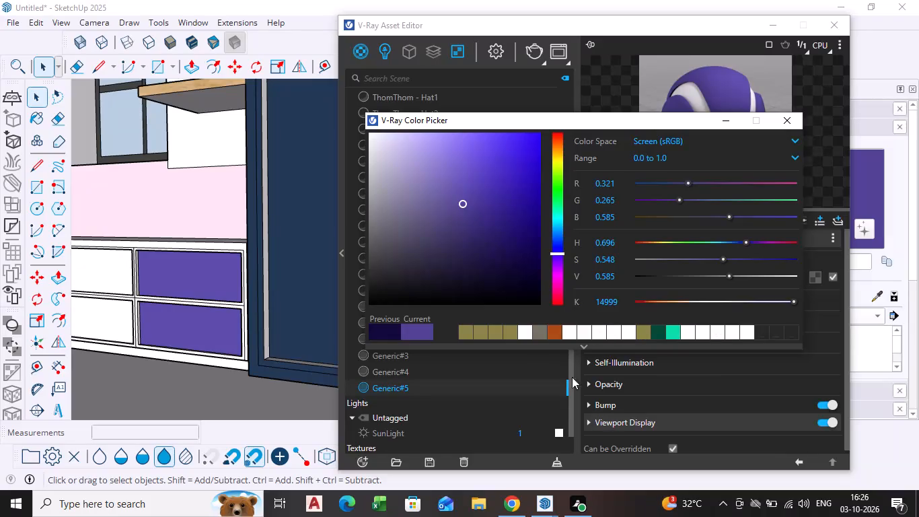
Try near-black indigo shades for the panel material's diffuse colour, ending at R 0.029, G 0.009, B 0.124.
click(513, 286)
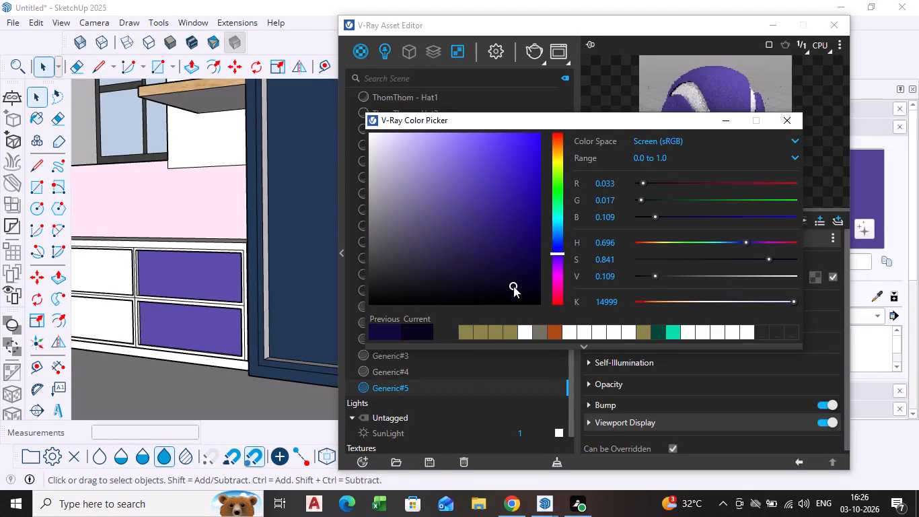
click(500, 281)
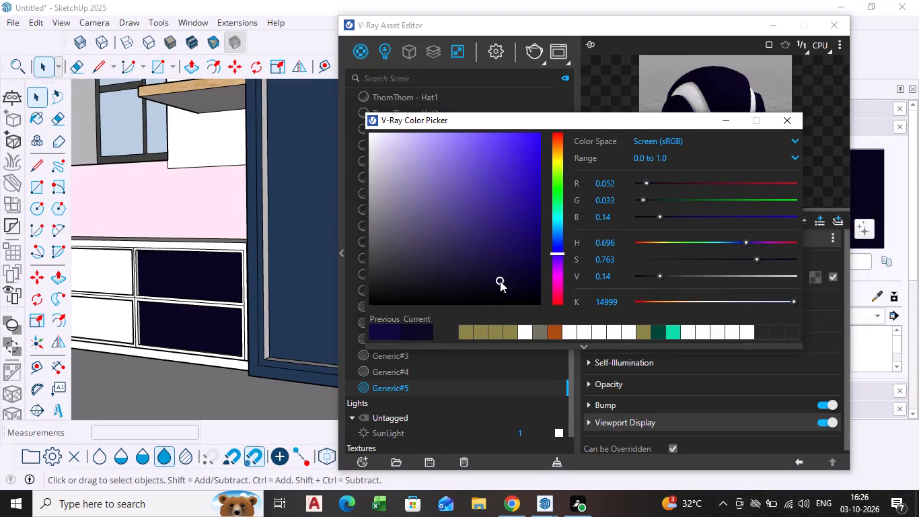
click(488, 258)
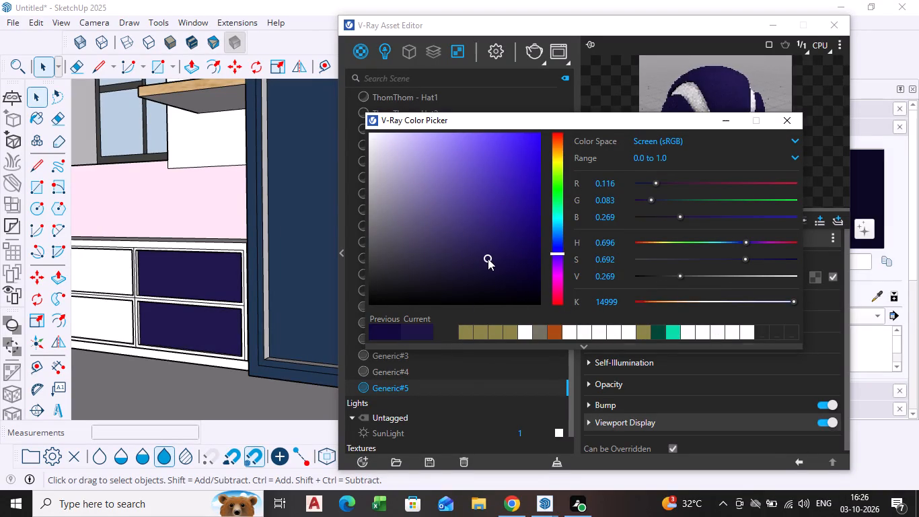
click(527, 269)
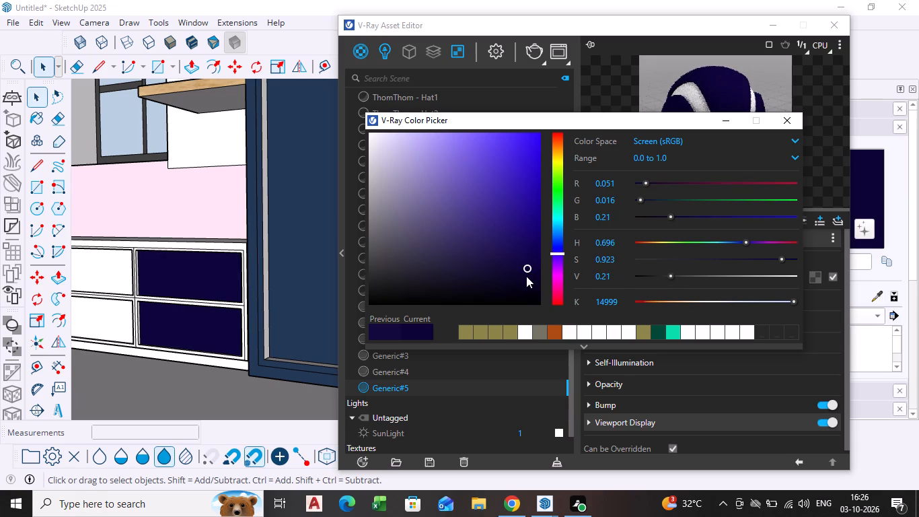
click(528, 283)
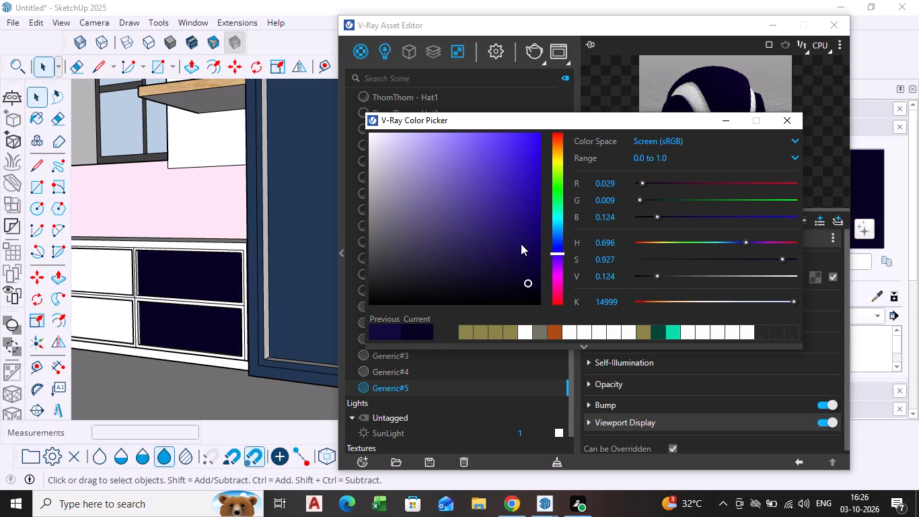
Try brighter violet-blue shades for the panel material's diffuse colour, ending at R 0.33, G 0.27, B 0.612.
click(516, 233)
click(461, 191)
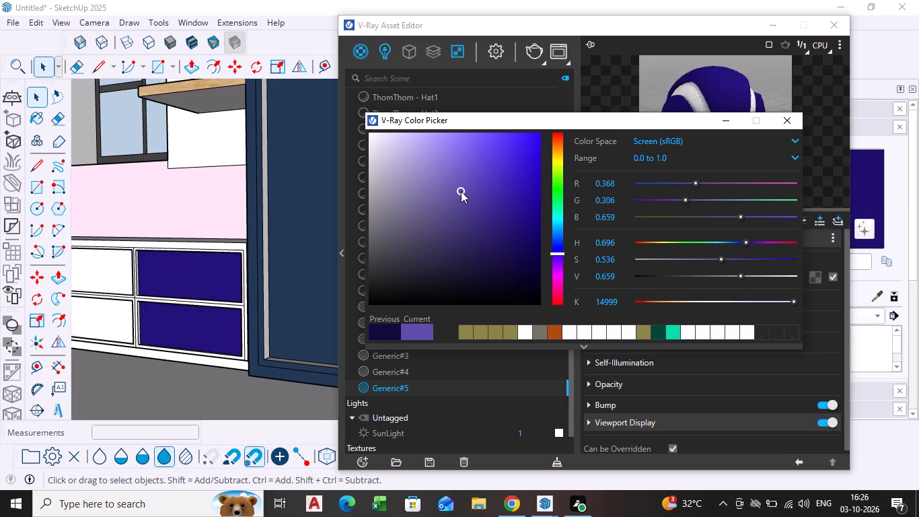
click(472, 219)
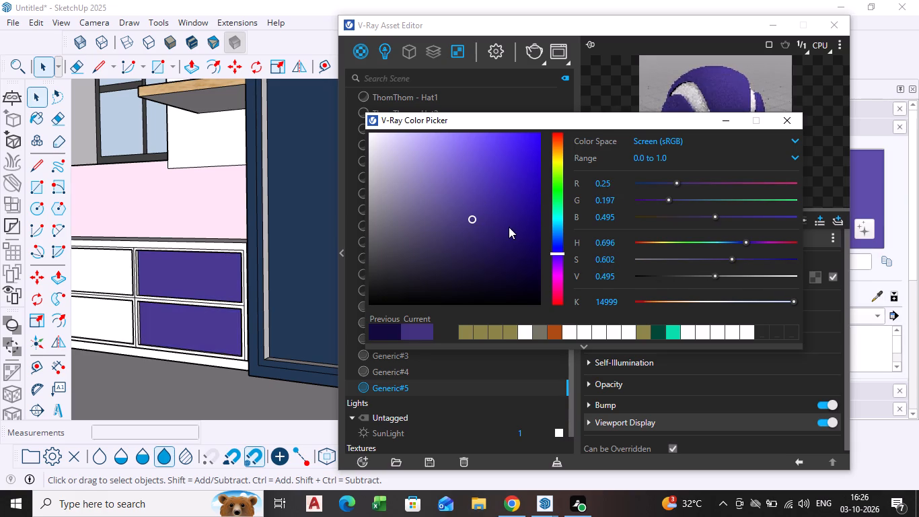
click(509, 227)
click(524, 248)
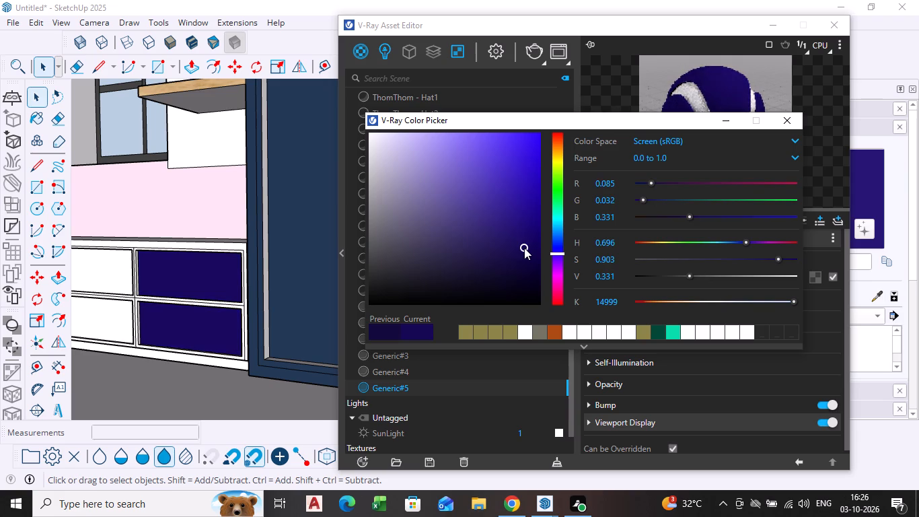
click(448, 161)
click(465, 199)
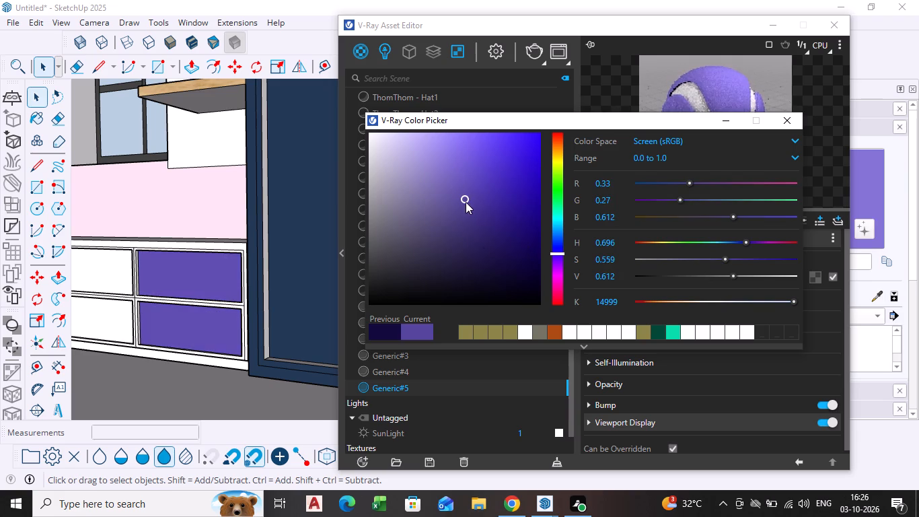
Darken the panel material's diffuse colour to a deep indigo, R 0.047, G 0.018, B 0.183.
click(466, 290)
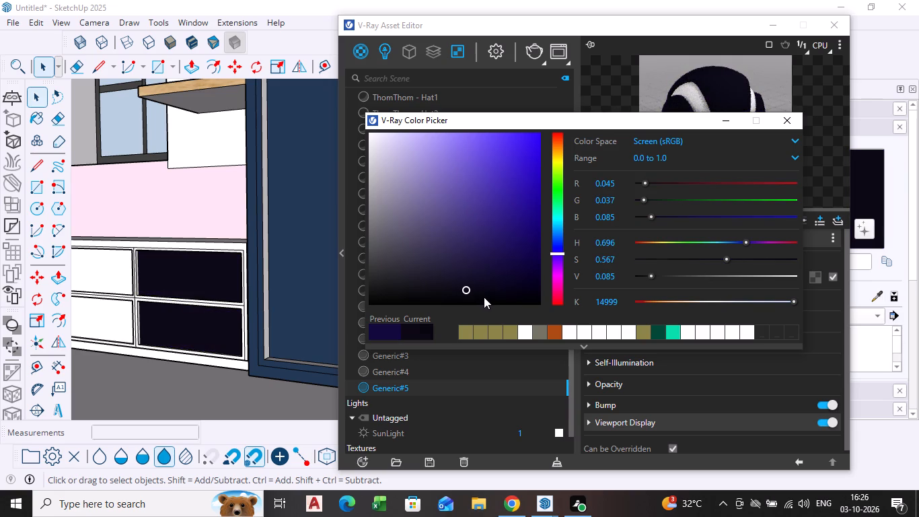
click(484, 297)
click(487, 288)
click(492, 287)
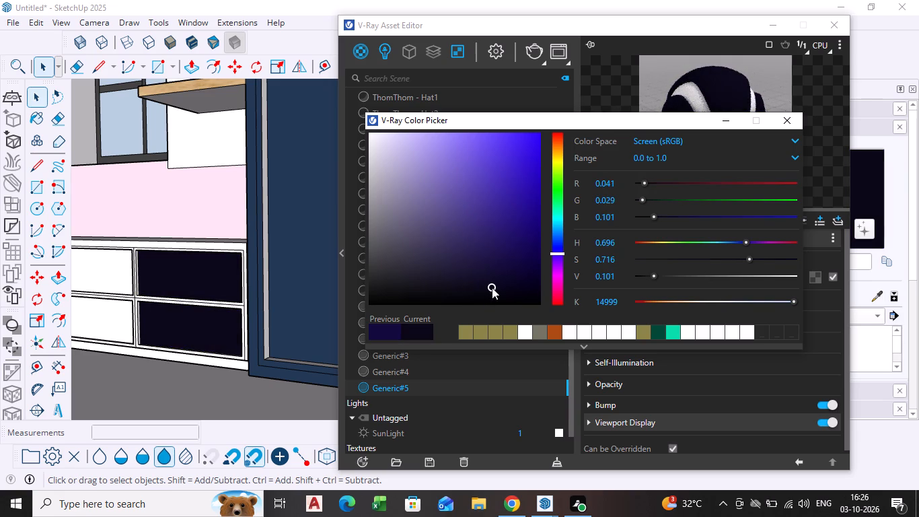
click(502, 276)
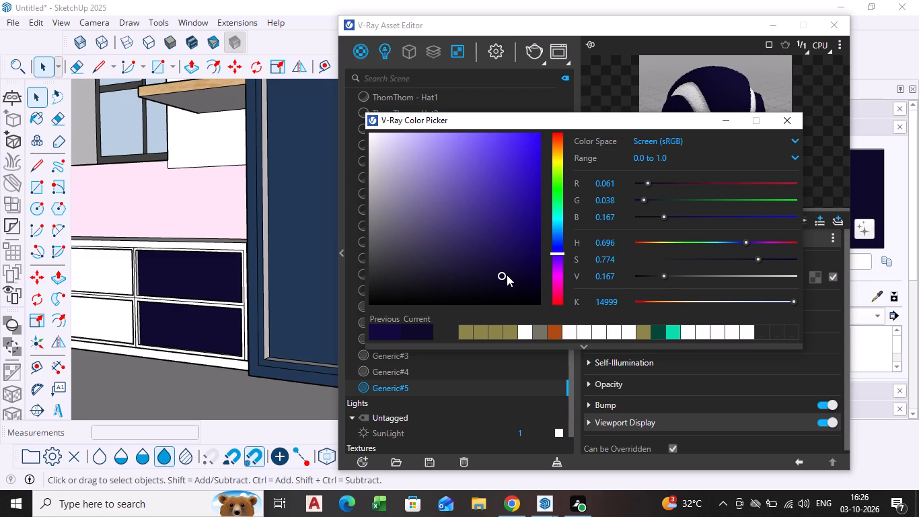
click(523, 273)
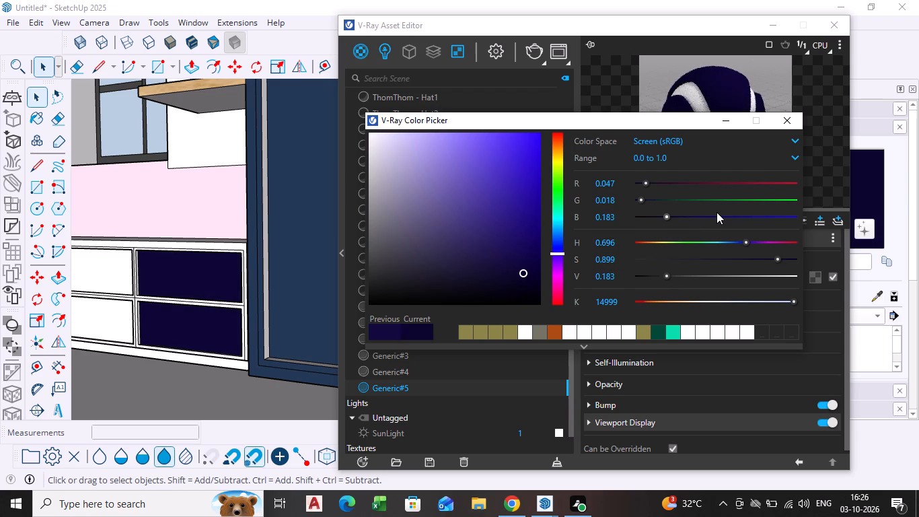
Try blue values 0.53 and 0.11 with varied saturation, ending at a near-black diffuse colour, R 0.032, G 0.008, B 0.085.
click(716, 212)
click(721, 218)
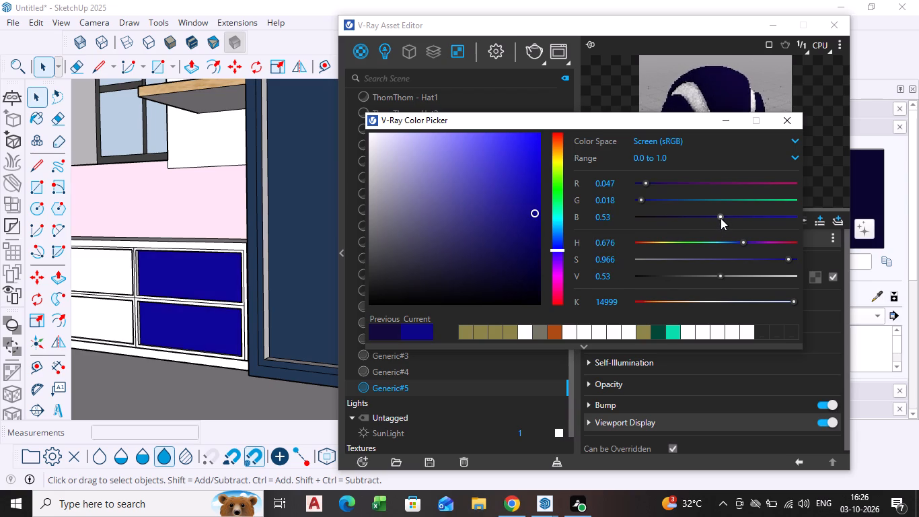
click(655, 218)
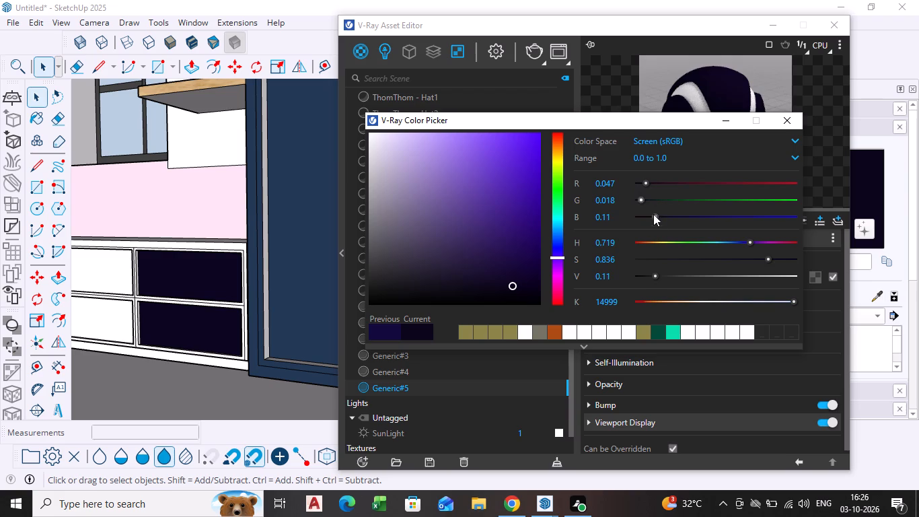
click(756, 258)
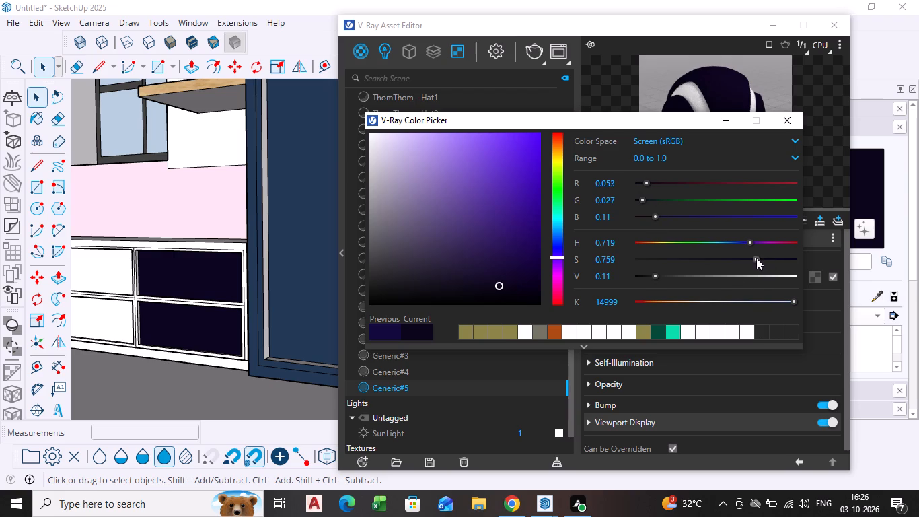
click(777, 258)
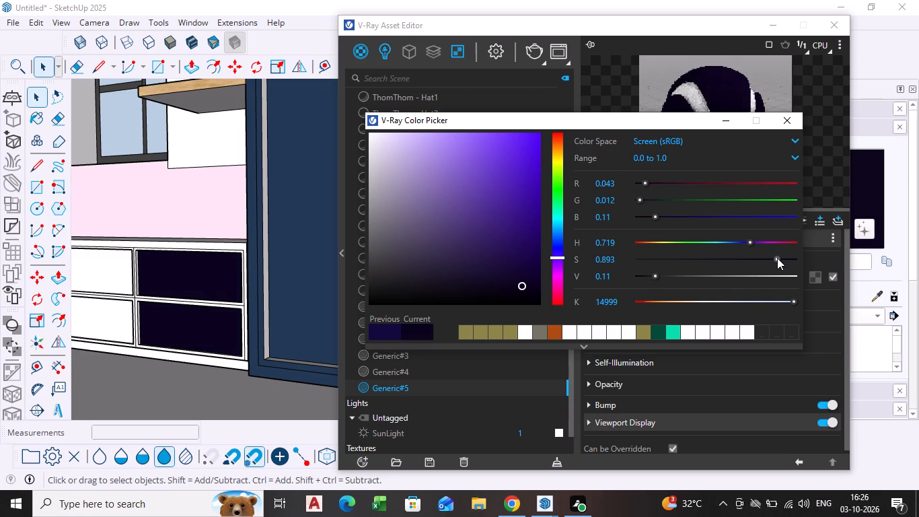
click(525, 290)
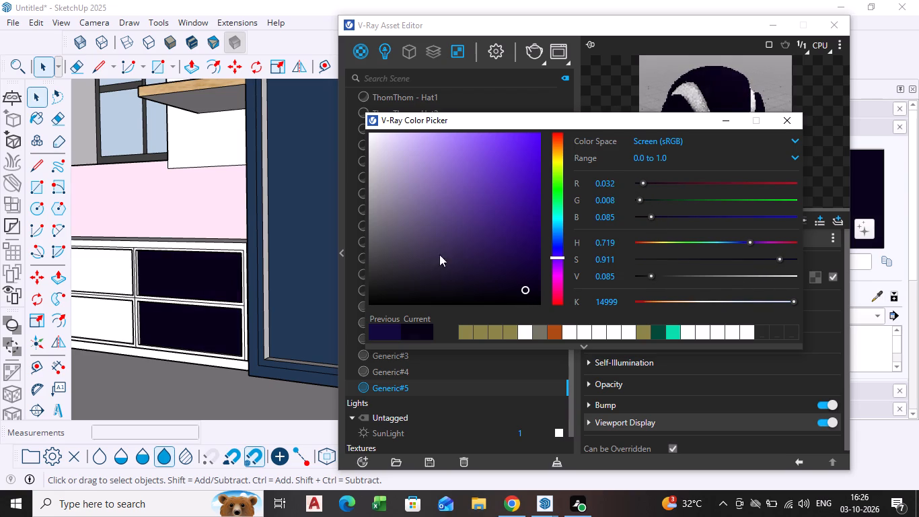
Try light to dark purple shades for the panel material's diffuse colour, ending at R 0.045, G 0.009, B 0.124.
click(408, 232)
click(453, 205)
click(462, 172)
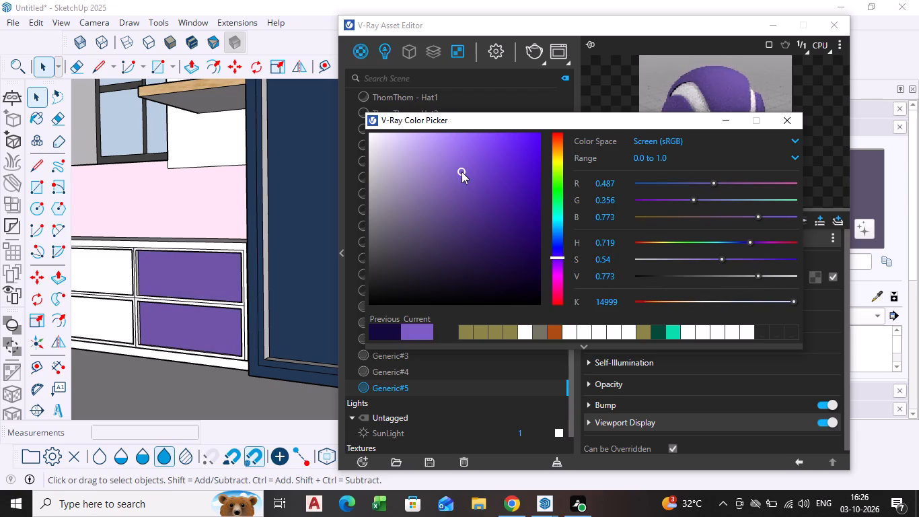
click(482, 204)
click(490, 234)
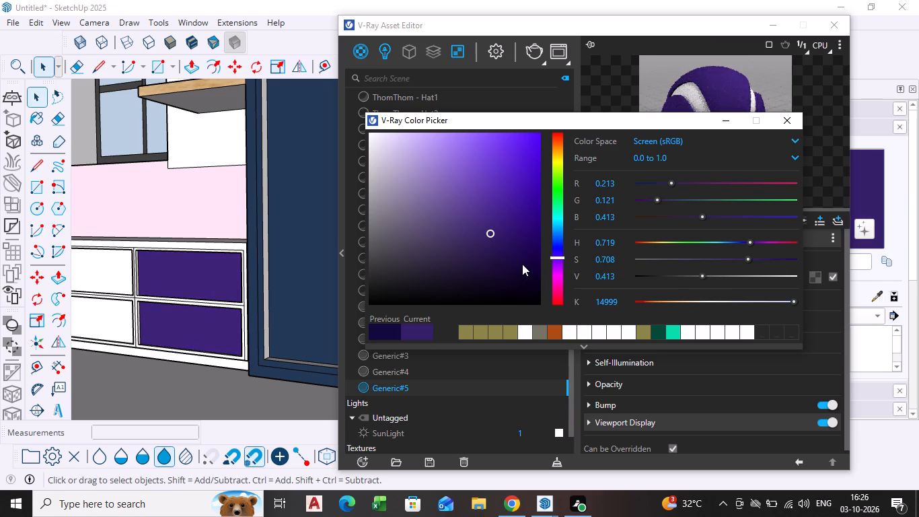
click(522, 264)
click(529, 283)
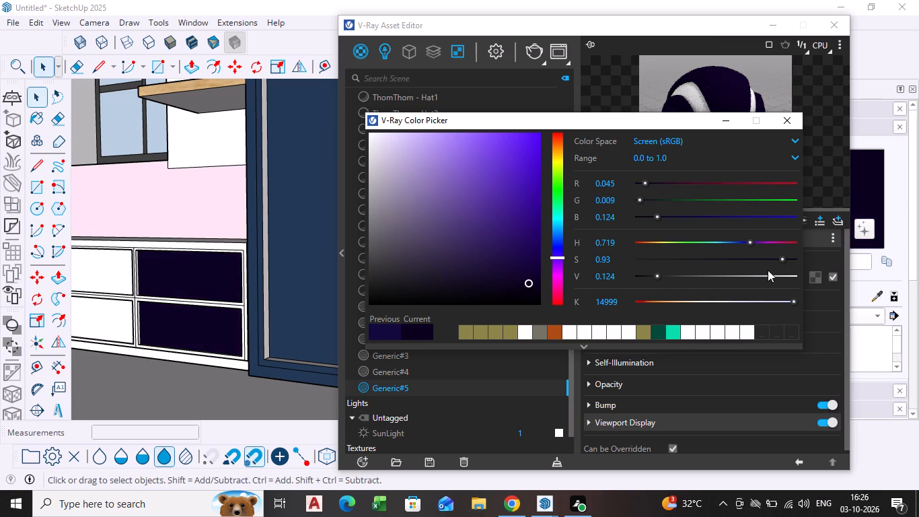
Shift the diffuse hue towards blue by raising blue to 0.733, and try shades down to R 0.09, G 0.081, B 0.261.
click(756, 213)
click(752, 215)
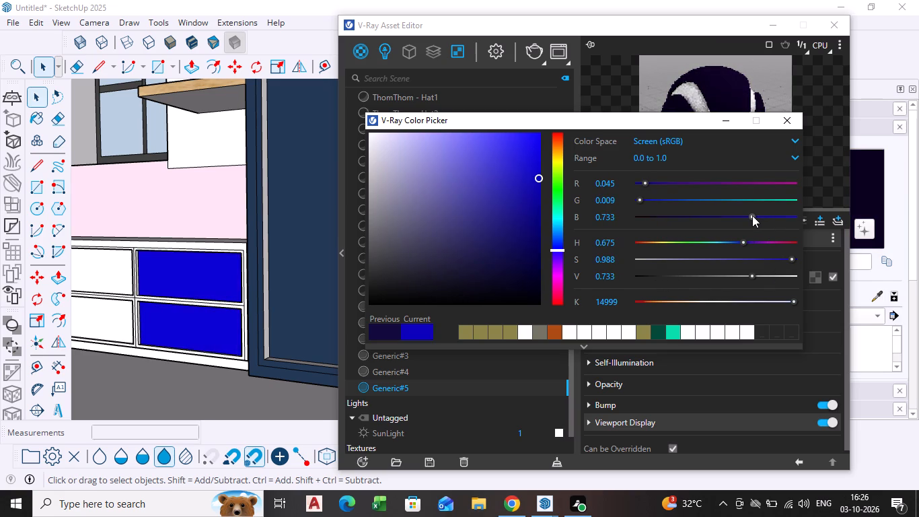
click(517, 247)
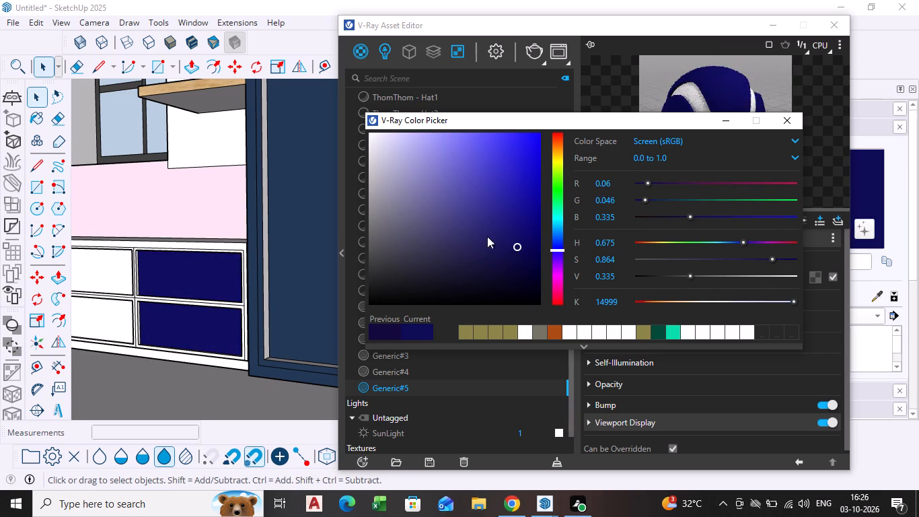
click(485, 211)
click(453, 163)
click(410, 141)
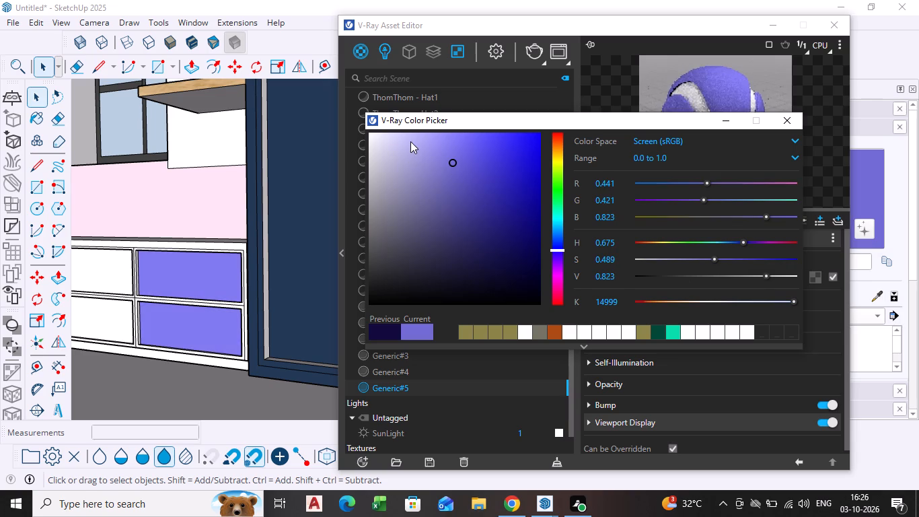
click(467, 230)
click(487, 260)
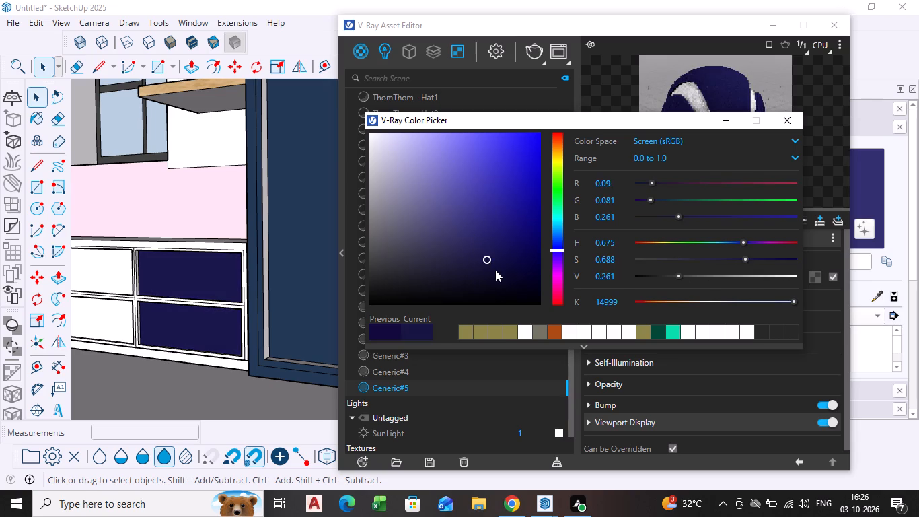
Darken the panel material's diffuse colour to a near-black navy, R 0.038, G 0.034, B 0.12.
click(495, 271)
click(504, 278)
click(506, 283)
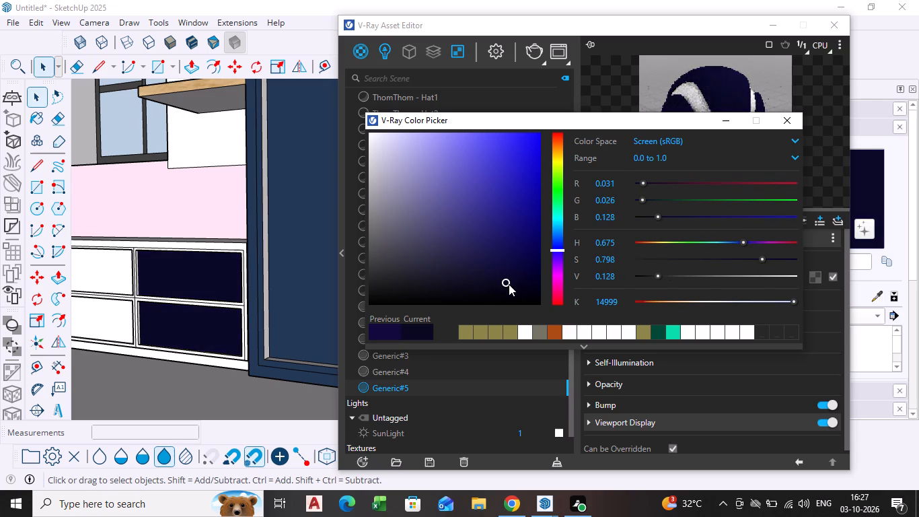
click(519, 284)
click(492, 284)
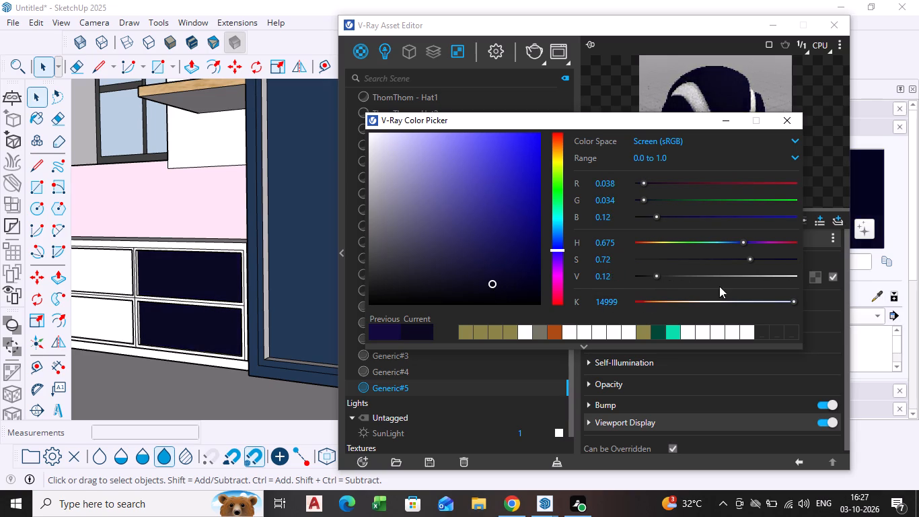
Reduce the diffuse colour's saturation to 0.651, giving R 0.046 and G 0.042, and dismiss the V-Ray log window.
click(727, 256)
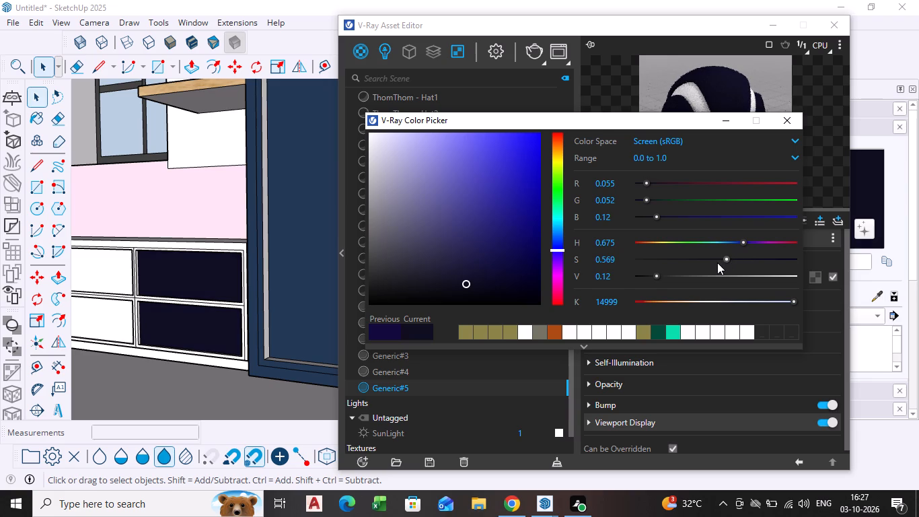
click(712, 259)
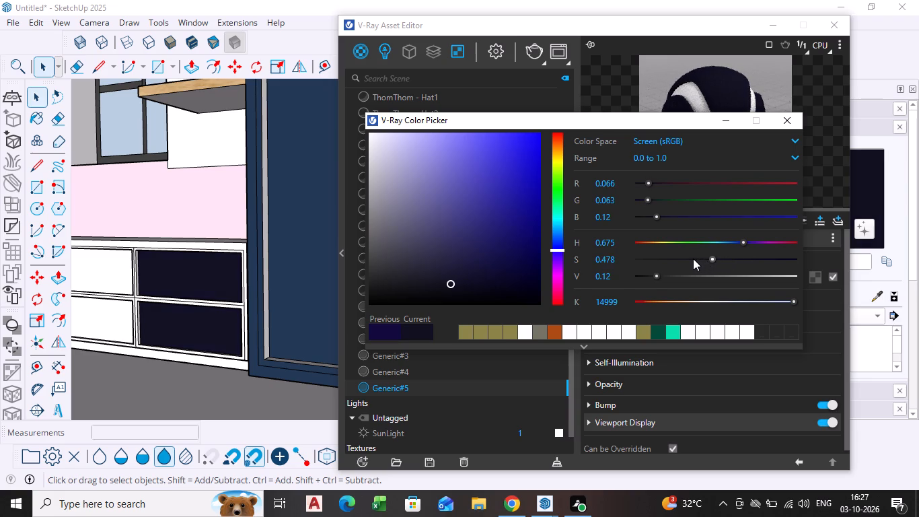
click(693, 258)
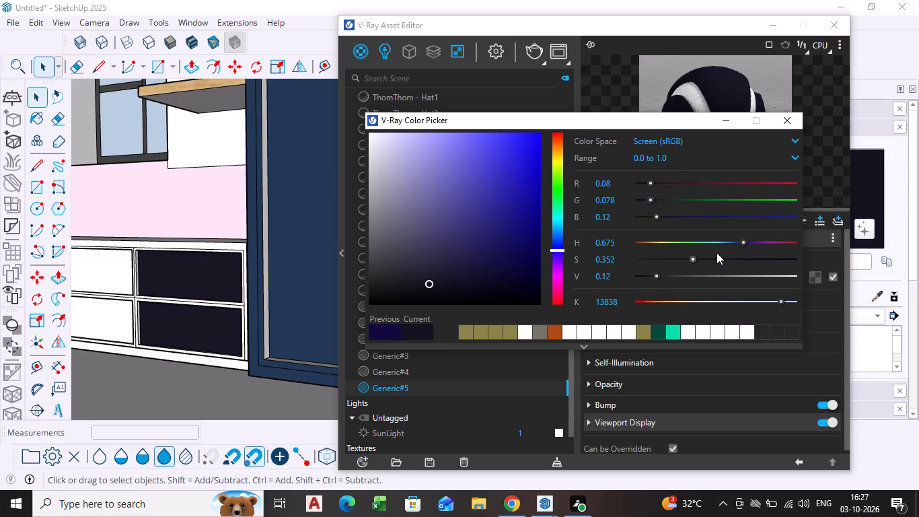
click(709, 256)
click(739, 260)
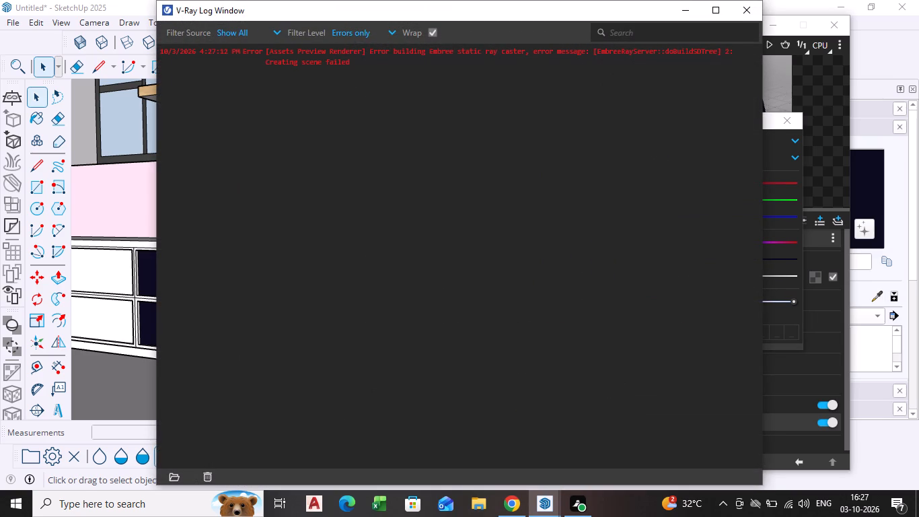
click(757, 5)
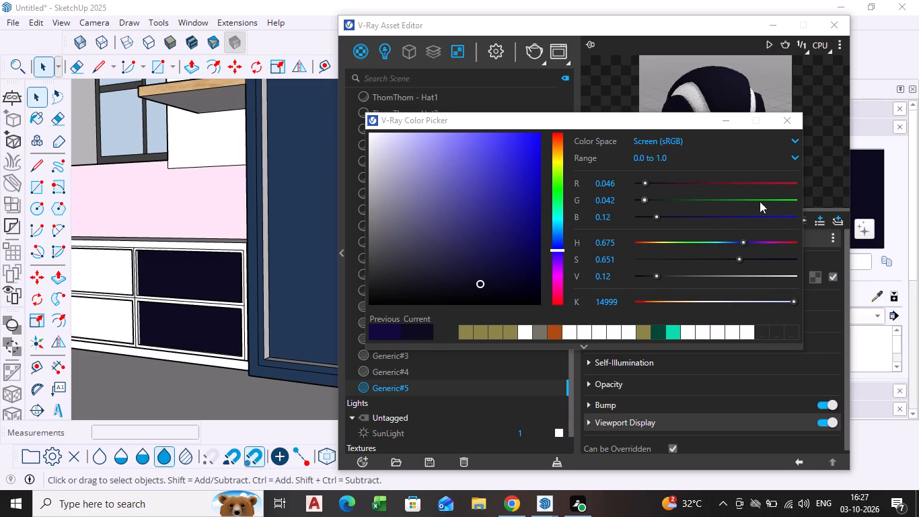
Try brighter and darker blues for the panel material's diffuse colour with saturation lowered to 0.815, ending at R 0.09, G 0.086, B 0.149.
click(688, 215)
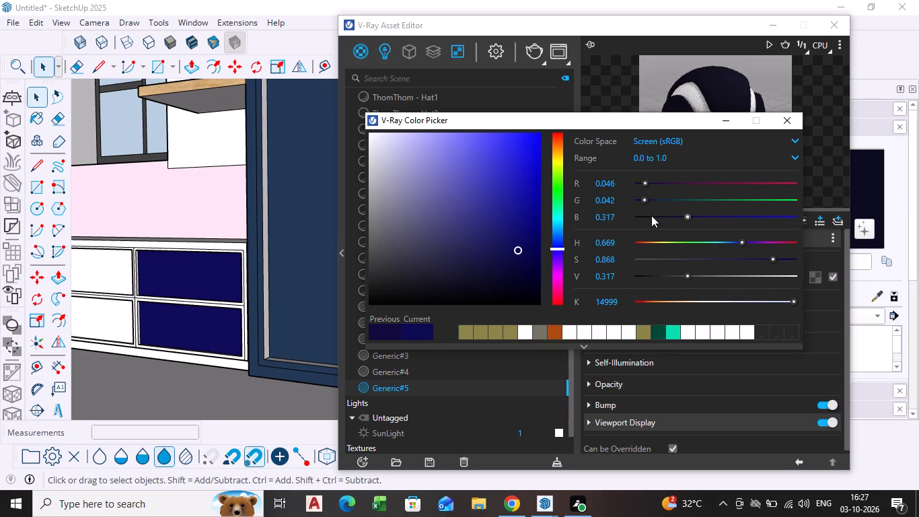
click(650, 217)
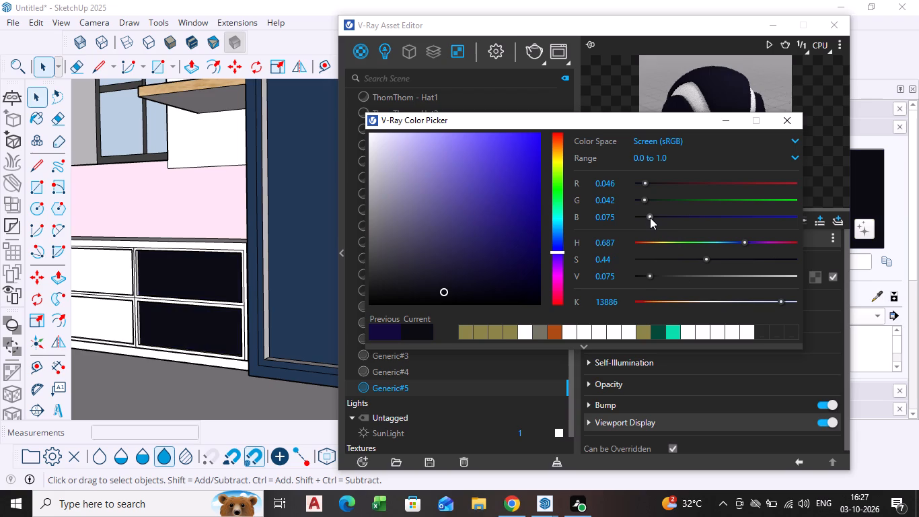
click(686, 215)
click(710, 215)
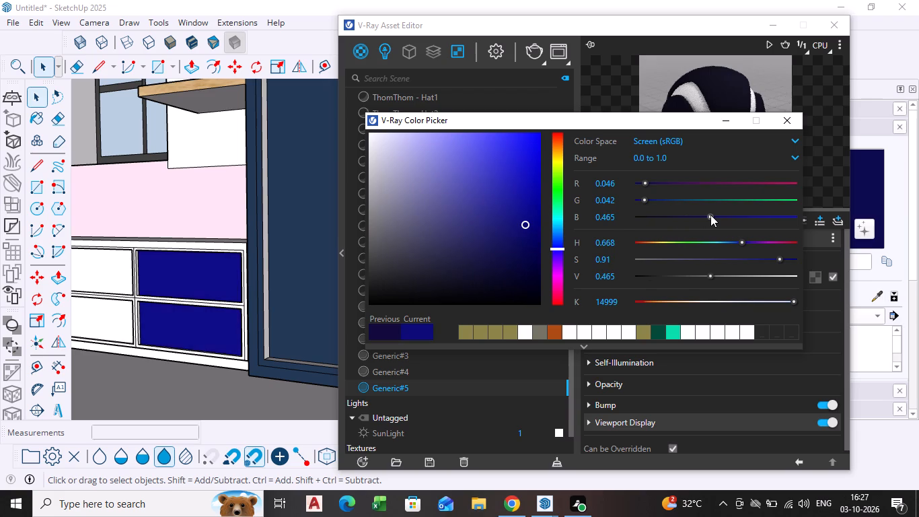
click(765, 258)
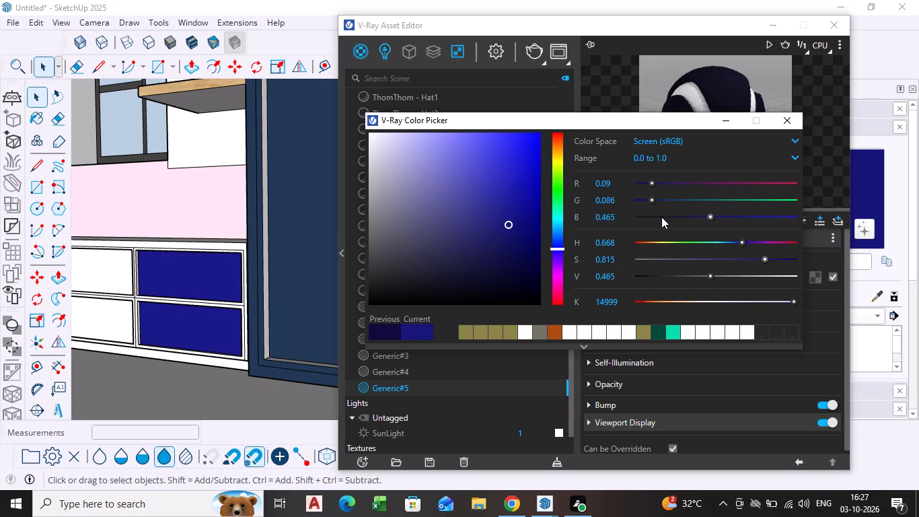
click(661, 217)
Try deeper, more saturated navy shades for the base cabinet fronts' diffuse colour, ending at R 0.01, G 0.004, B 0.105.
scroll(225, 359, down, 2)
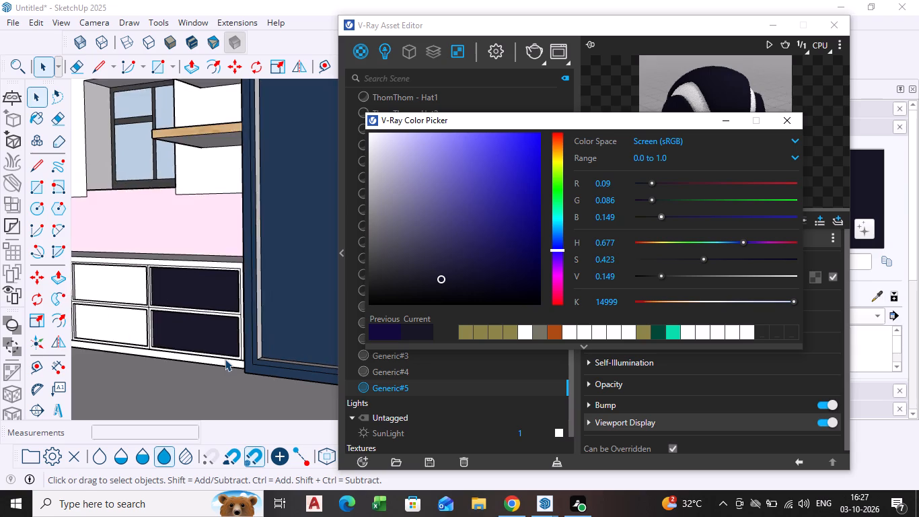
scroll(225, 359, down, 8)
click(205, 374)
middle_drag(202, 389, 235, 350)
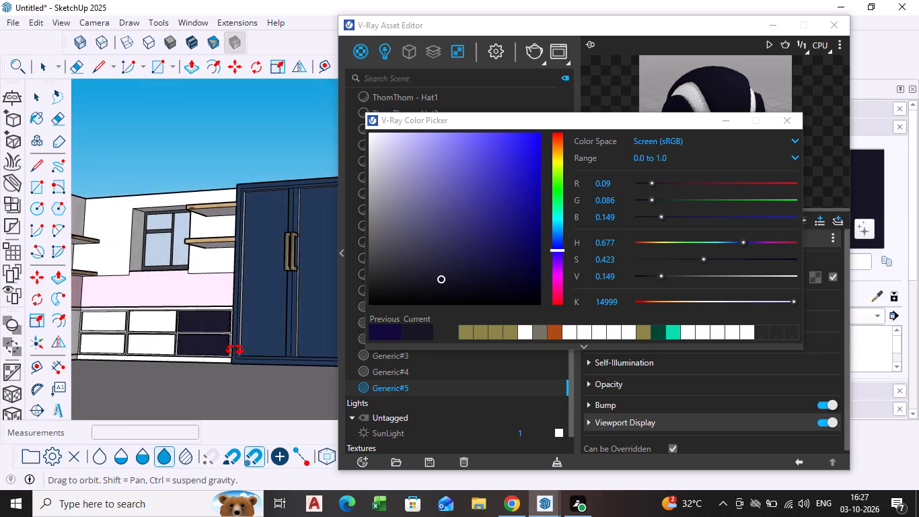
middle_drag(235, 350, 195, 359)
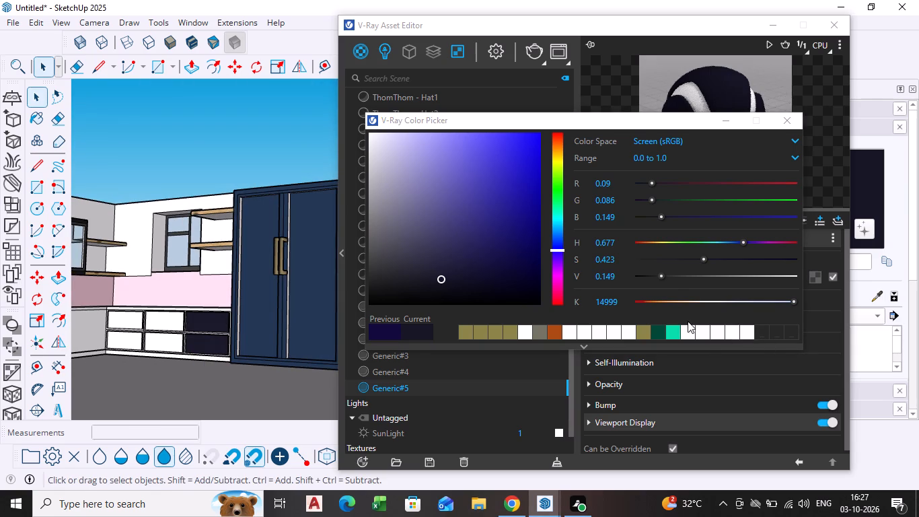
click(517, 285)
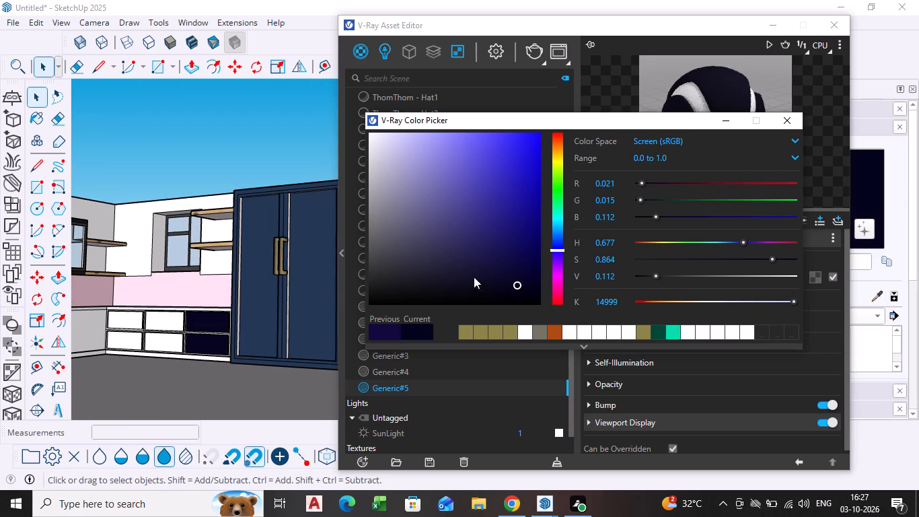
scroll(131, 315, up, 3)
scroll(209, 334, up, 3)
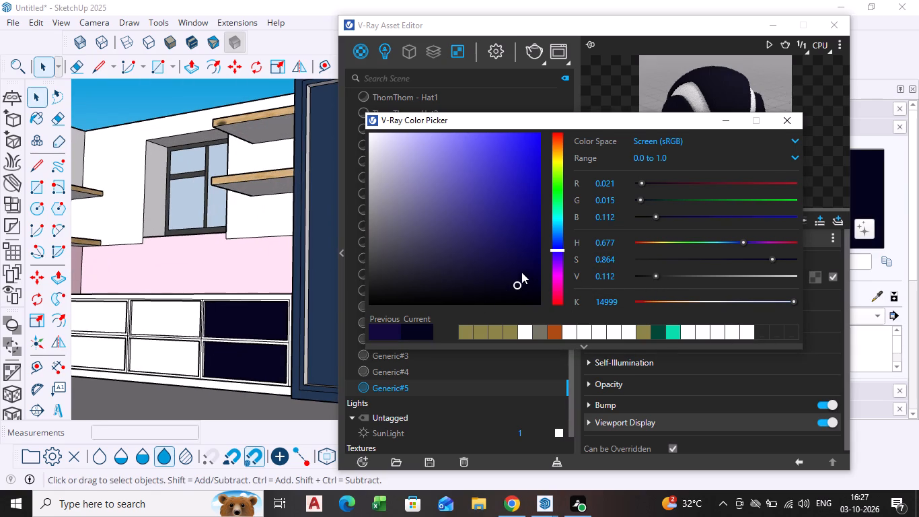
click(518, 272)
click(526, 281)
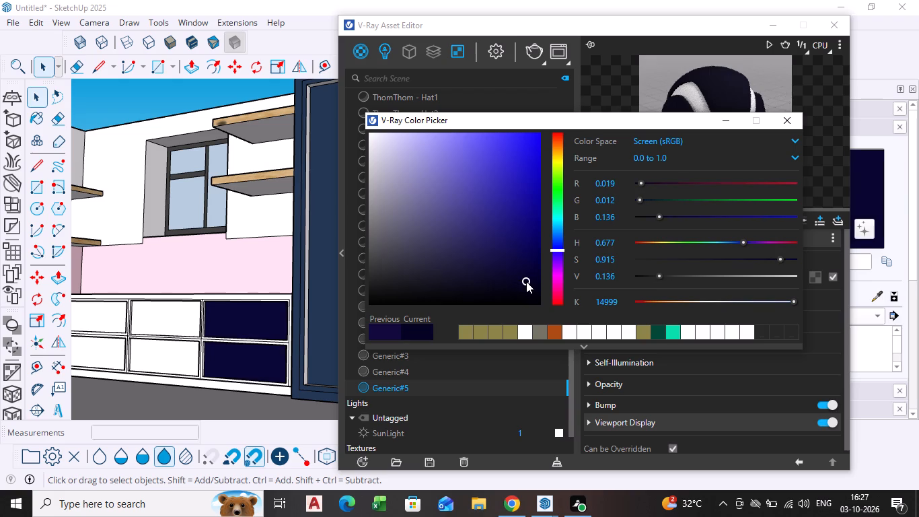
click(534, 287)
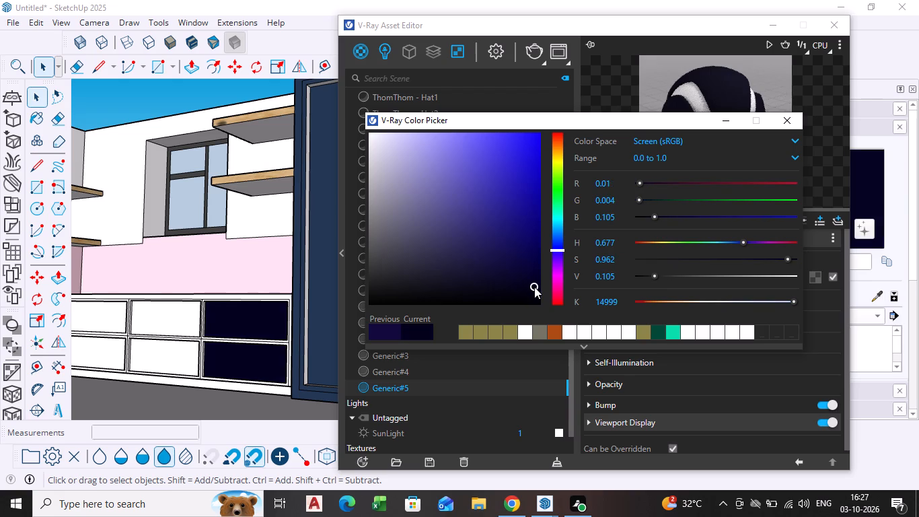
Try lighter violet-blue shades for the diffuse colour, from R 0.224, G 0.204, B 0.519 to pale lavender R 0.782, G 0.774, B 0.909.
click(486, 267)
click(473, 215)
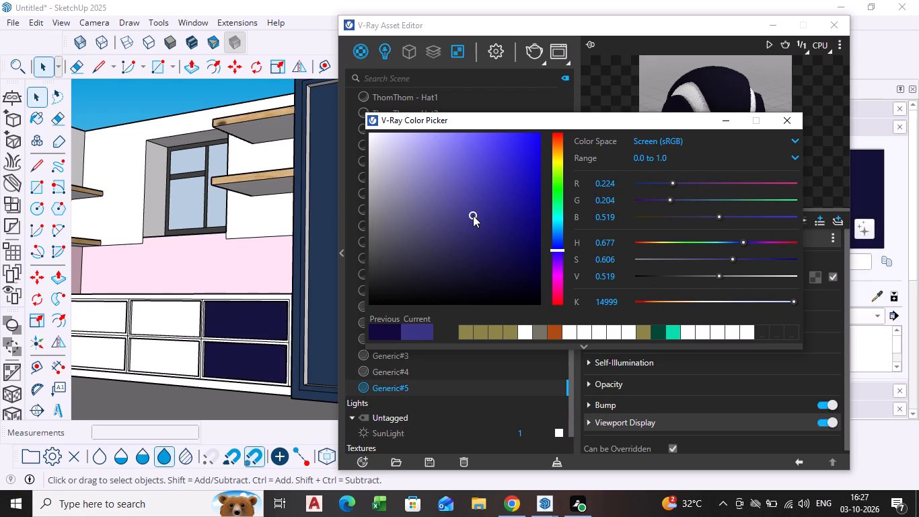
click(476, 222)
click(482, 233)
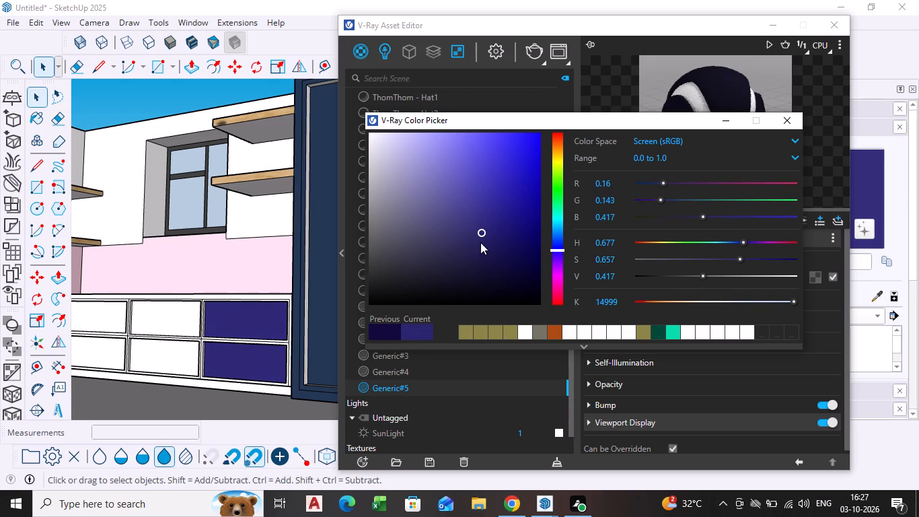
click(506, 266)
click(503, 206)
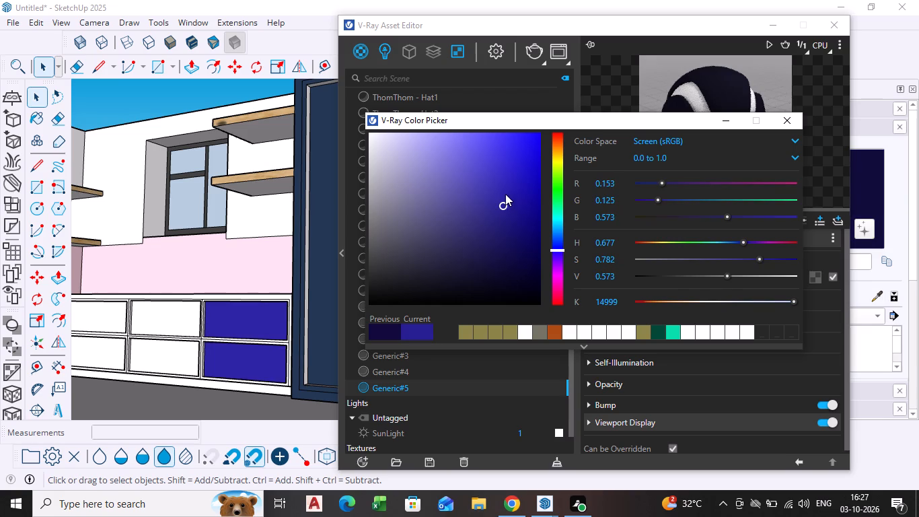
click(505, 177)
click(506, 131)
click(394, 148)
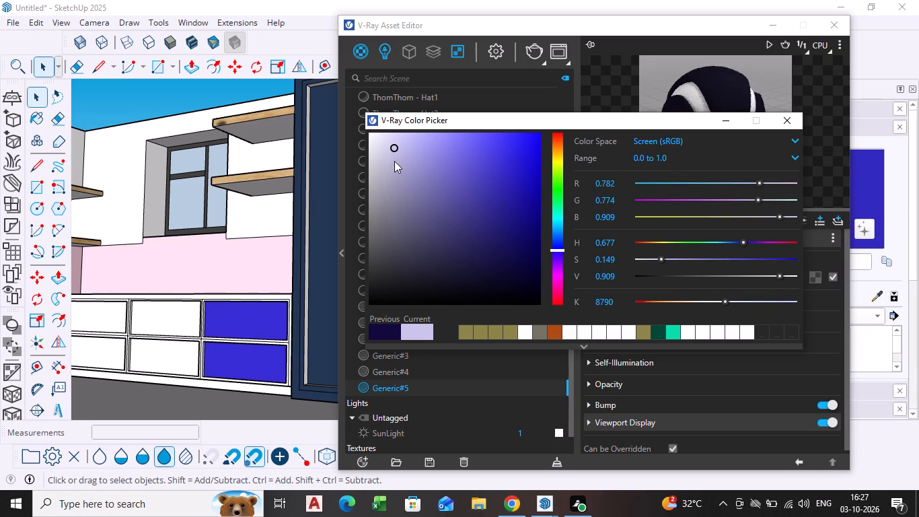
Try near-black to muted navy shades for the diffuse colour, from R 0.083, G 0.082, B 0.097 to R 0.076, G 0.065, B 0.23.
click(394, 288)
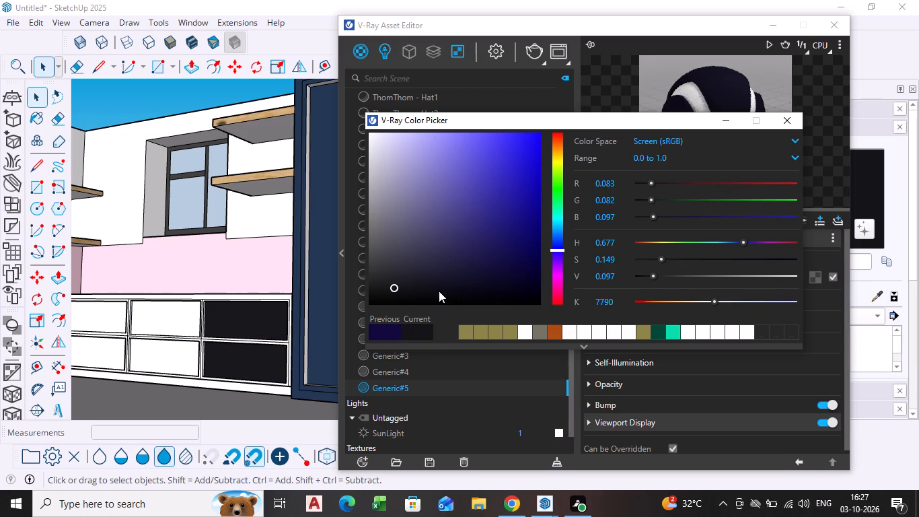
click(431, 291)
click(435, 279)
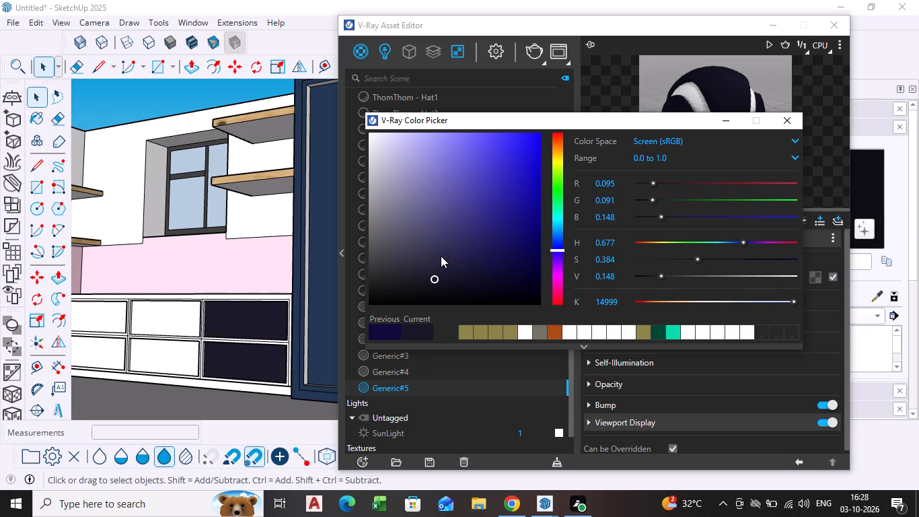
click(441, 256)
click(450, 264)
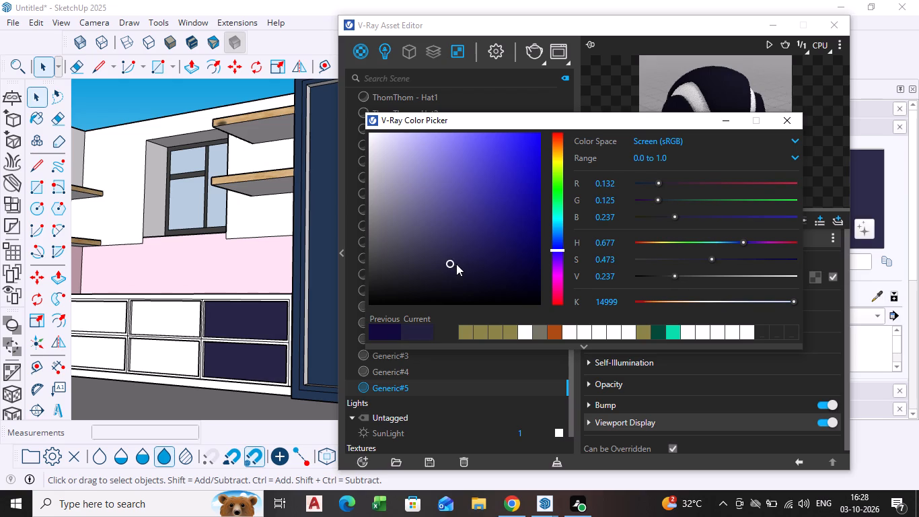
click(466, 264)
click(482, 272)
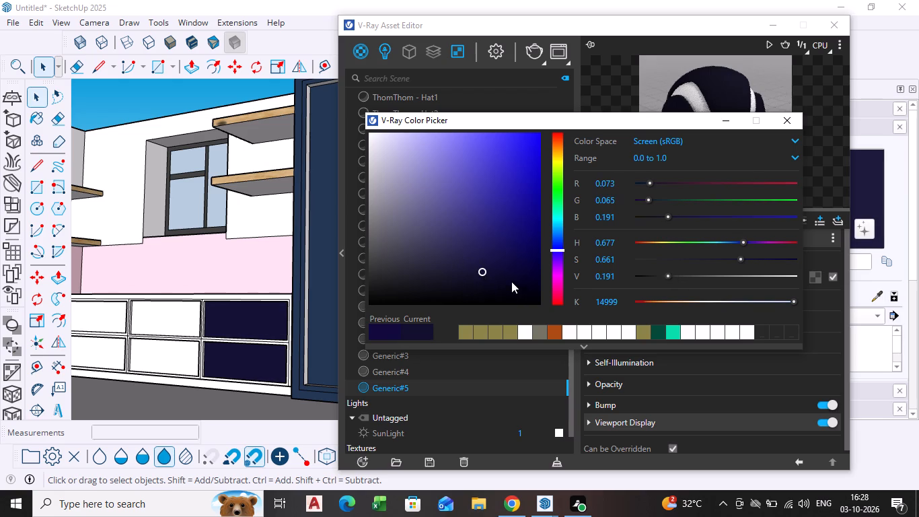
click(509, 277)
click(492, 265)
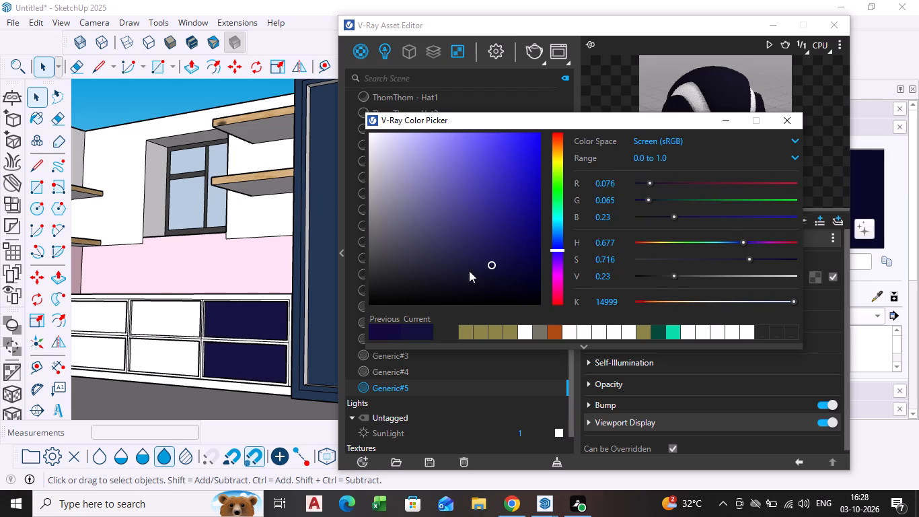
Compare the fronts with the tall cabinet and shift the diffuse hue to pure blue at 0.665, giving R 0.065, G 0.067, B 0.23.
scroll(257, 317, down, 15)
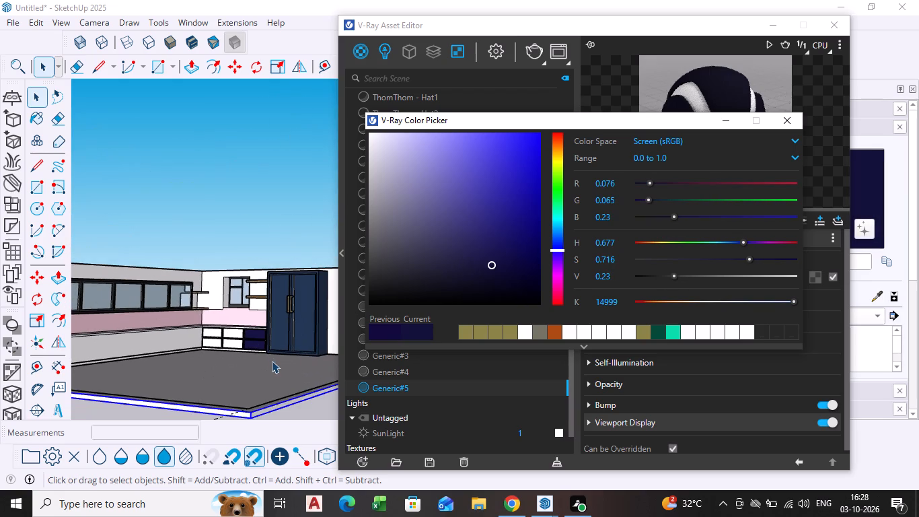
middle_drag(272, 361, 229, 349)
scroll(246, 320, up, 9)
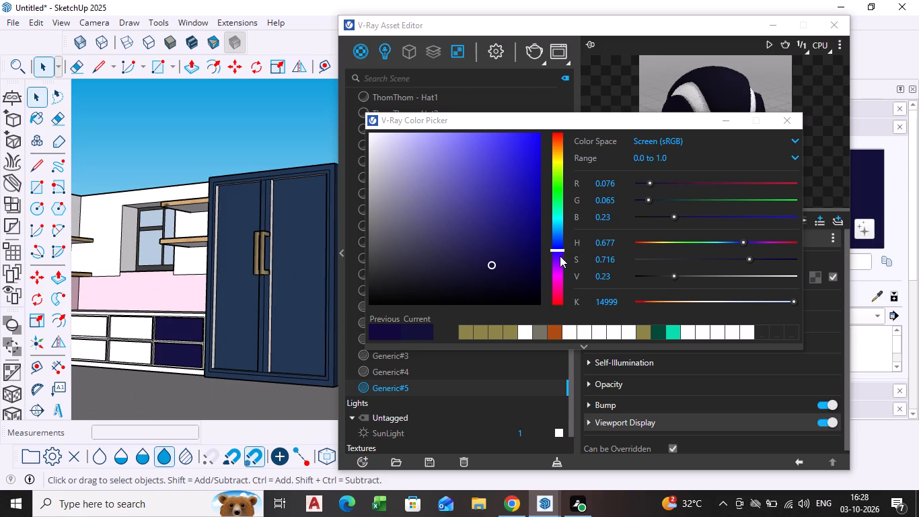
click(558, 258)
scroll(555, 249, up, 1)
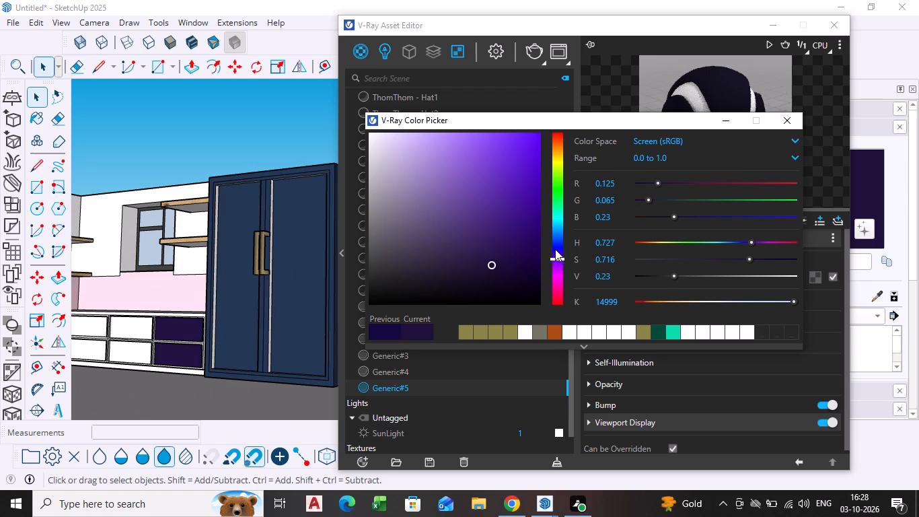
scroll(555, 249, up, 1)
click(554, 247)
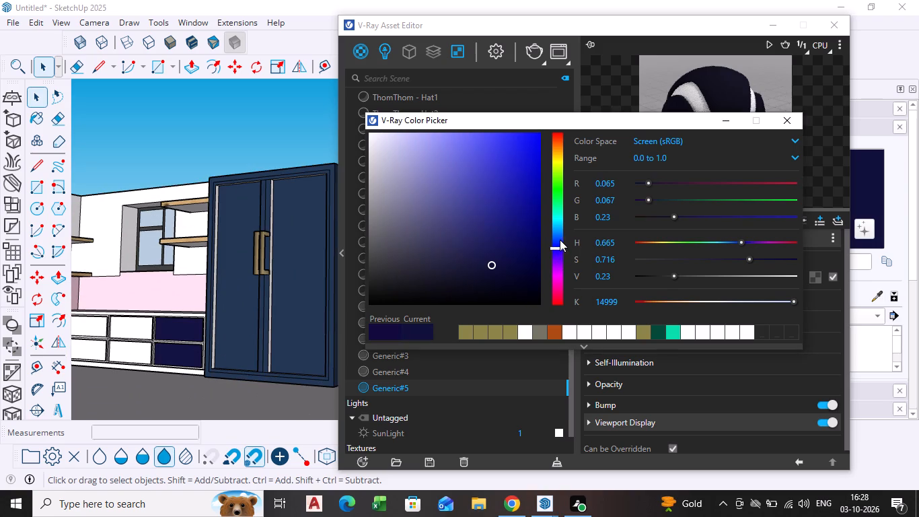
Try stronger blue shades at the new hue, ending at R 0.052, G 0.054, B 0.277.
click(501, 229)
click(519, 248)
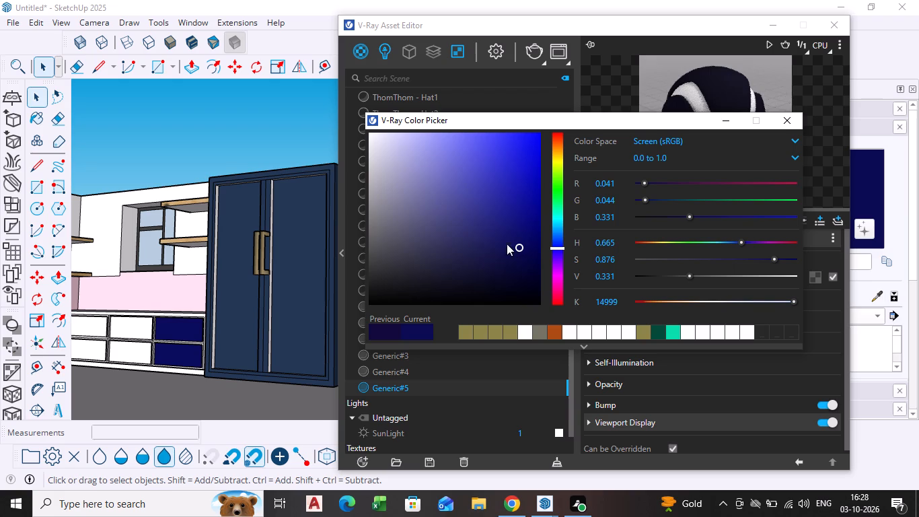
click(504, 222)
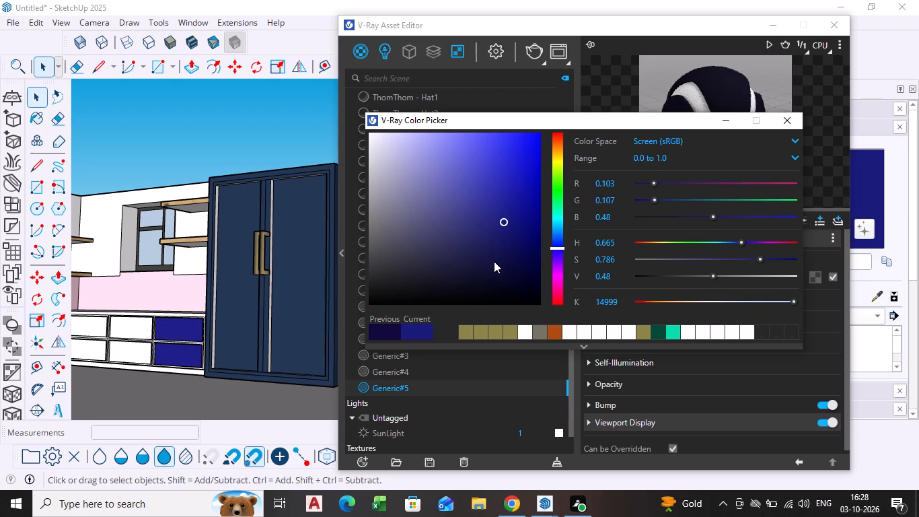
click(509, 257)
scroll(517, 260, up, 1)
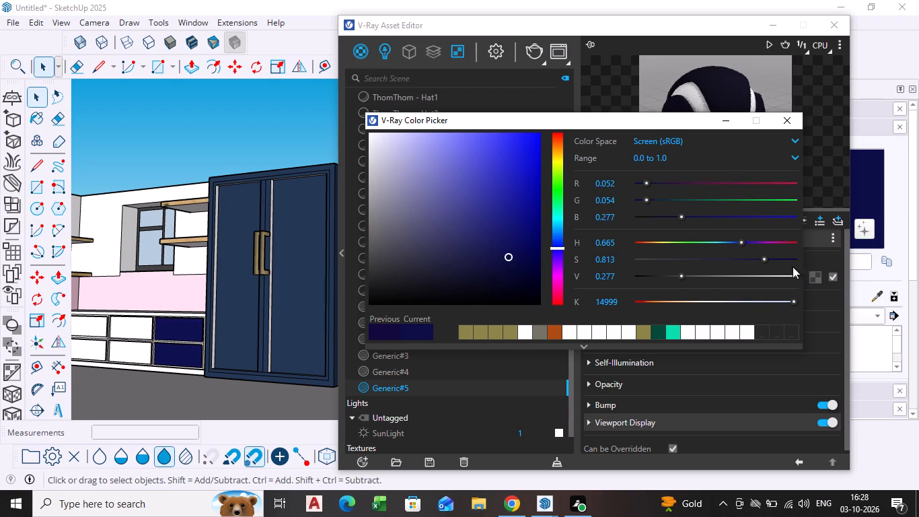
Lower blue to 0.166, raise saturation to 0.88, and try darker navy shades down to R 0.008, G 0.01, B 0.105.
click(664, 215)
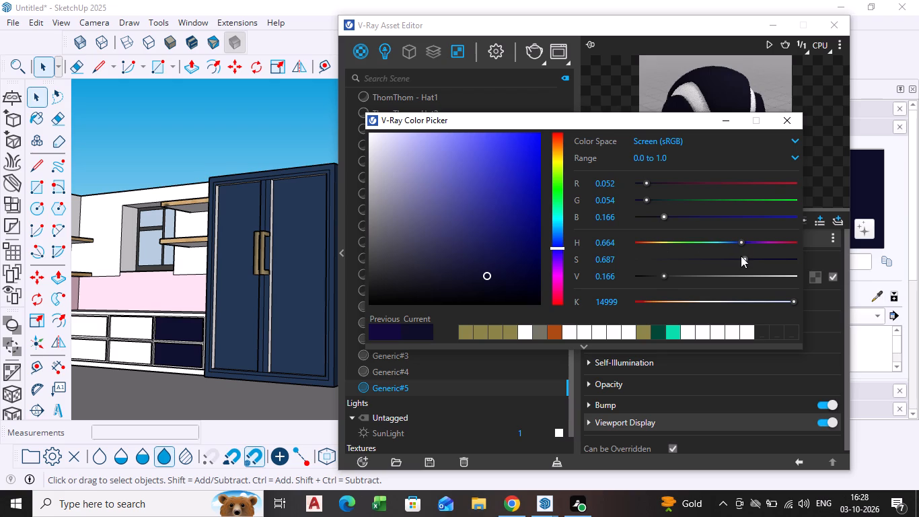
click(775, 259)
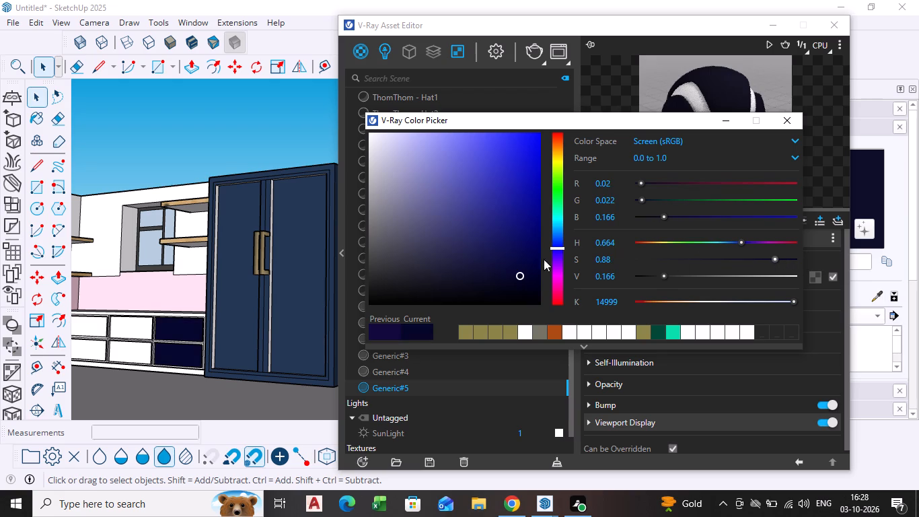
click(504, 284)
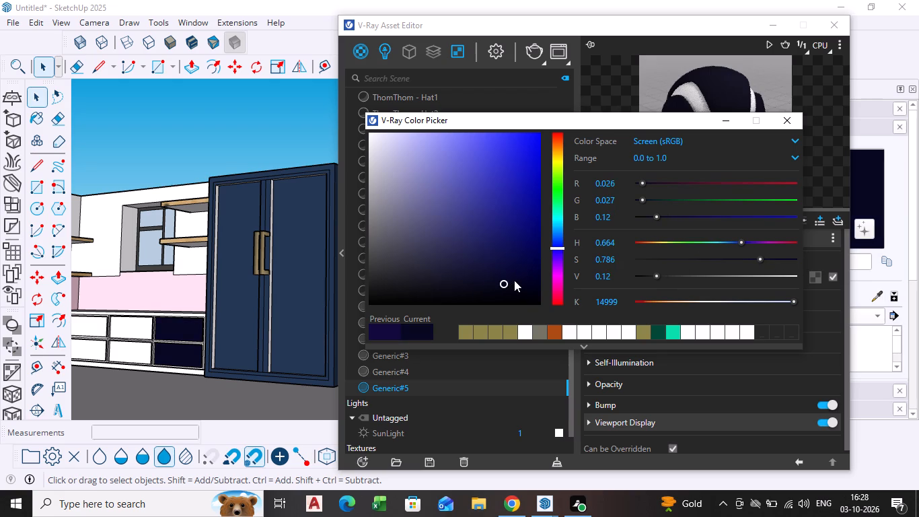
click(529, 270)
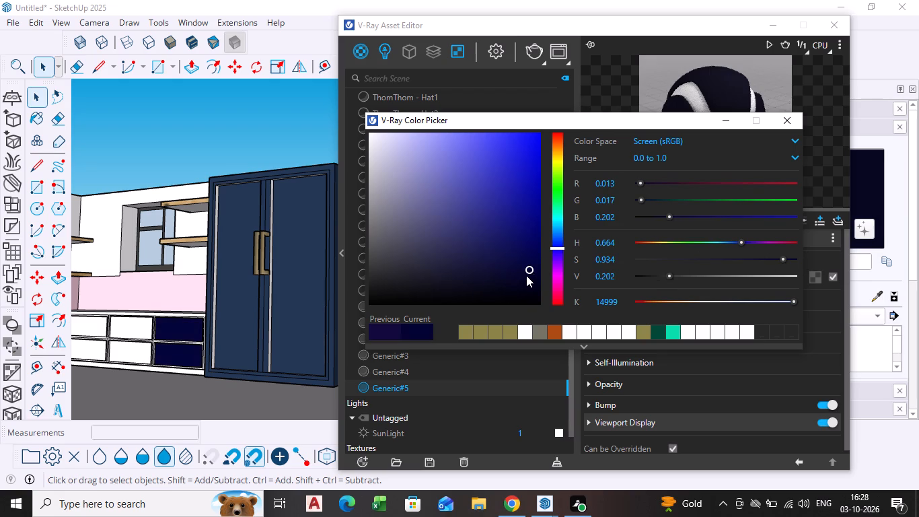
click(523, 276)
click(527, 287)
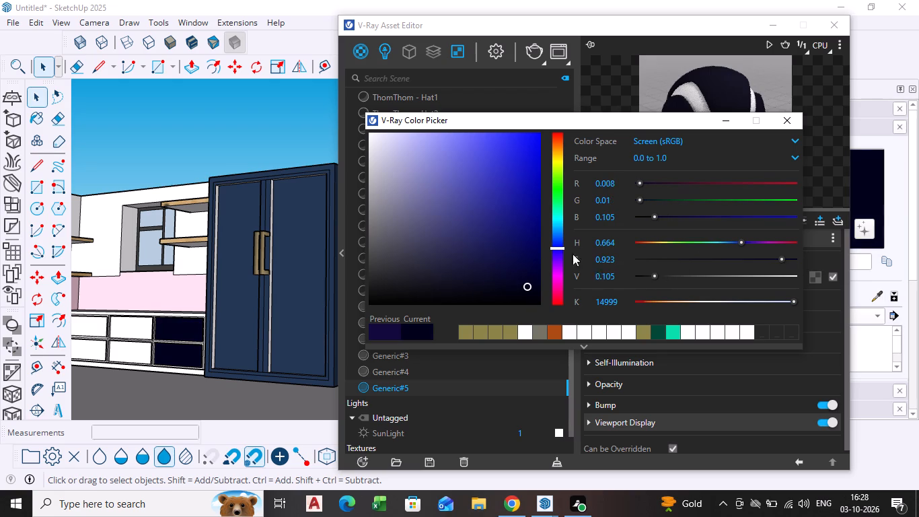
Try bright blues up to R 0.104, G 0.118, B 0.921, and settle the diffuse colour on dark navy R 0.049, G 0.051, B 0.132.
click(502, 164)
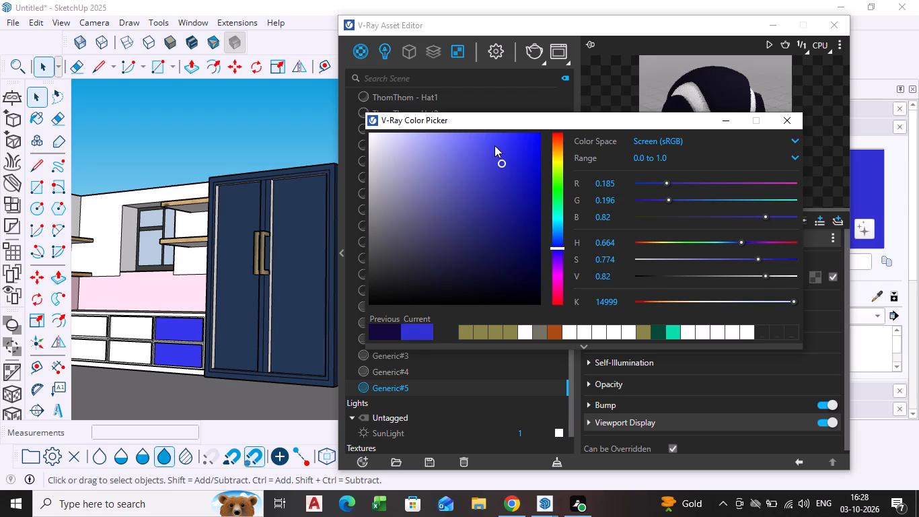
click(494, 144)
click(521, 146)
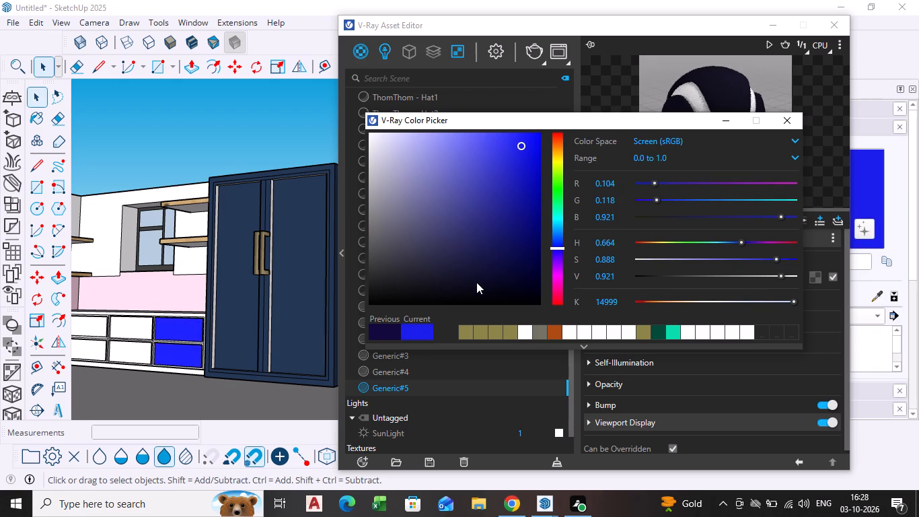
click(476, 282)
scroll(277, 337, up, 2)
scroll(149, 331, up, 4)
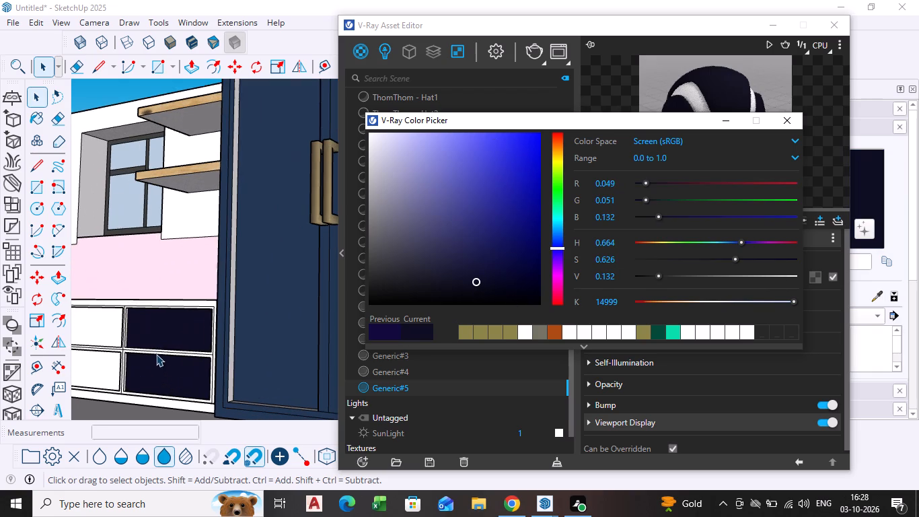
Revert to the previous diffuse colour and retune it to dark navy at hue 0.63, with R 0.02, G 0.056, B 0.183.
click(389, 335)
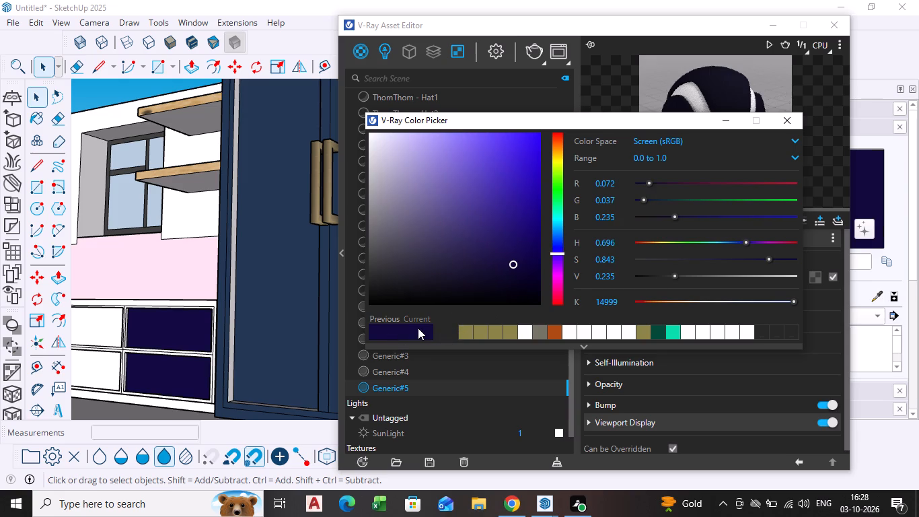
click(418, 328)
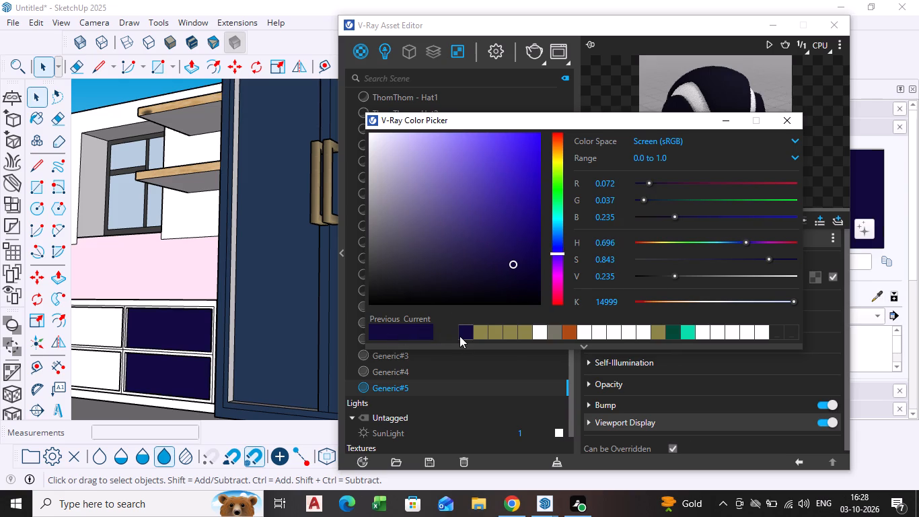
click(512, 279)
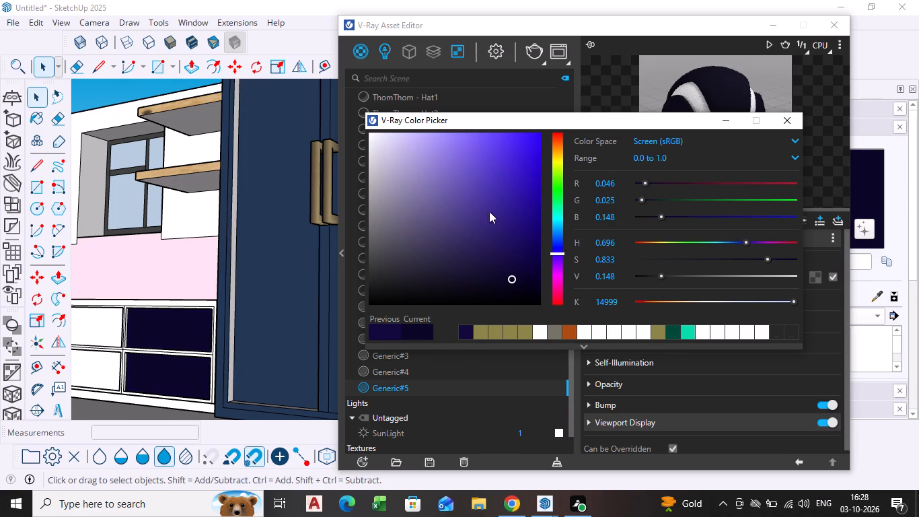
click(557, 241)
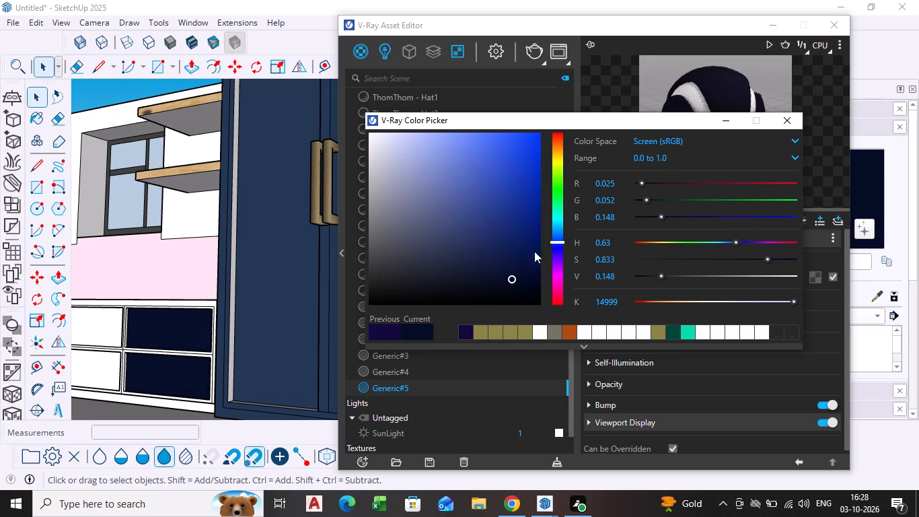
click(526, 254)
click(522, 273)
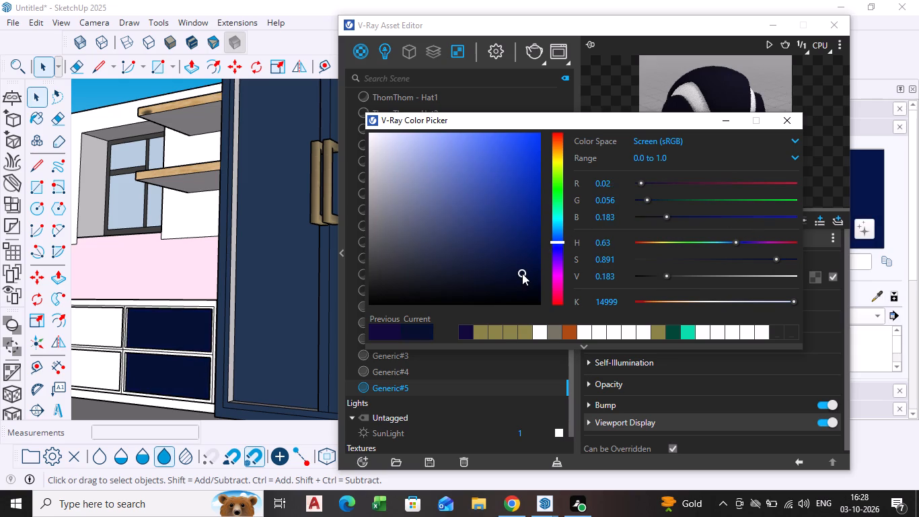
click(834, 22)
scroll(301, 329, down, 5)
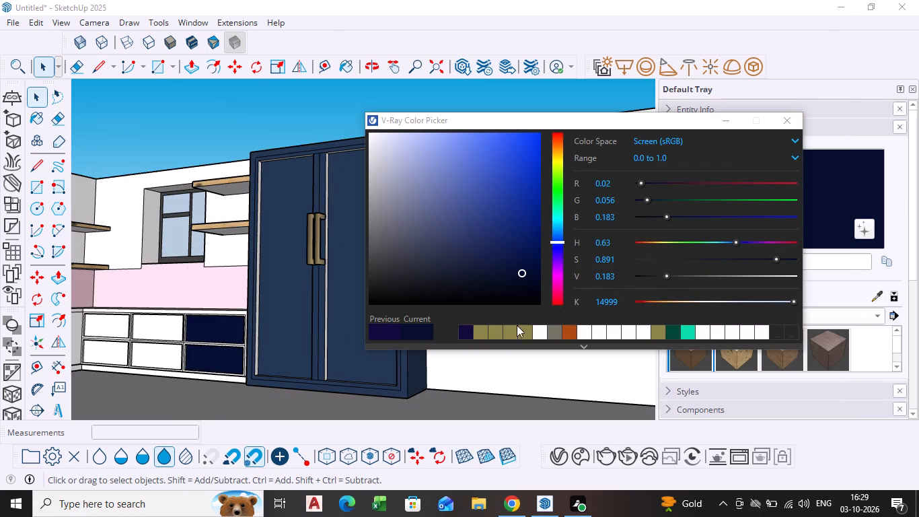
scroll(375, 367, down, 3)
middle_drag(375, 367, 429, 367)
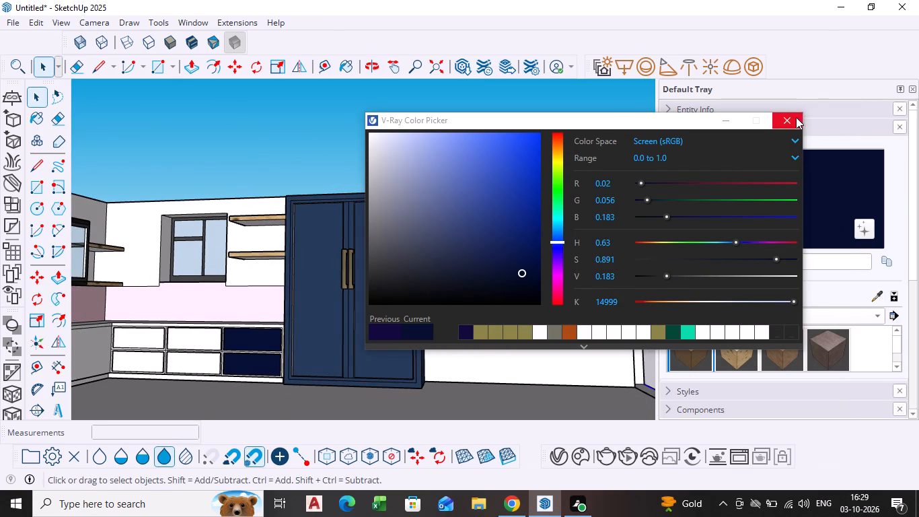
click(796, 117)
Paint the four remaining white recessed base cabinet fronts with the Generic#5 navy material.
click(799, 199)
scroll(189, 339, up, 3)
click(190, 343)
click(190, 378)
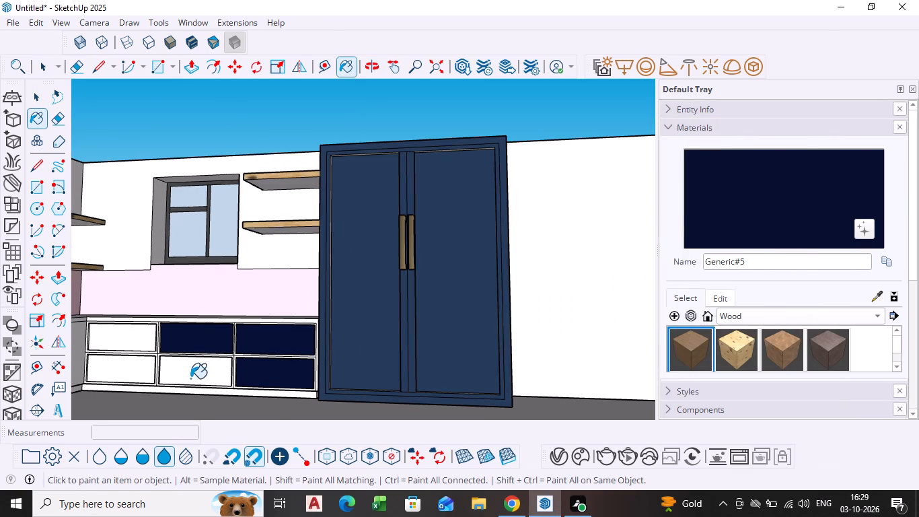
click(101, 343)
click(109, 374)
Paint the frames around the upper front nearest the tall cabinet and the upper middle front with Generic#5.
scroll(255, 365, down, 3)
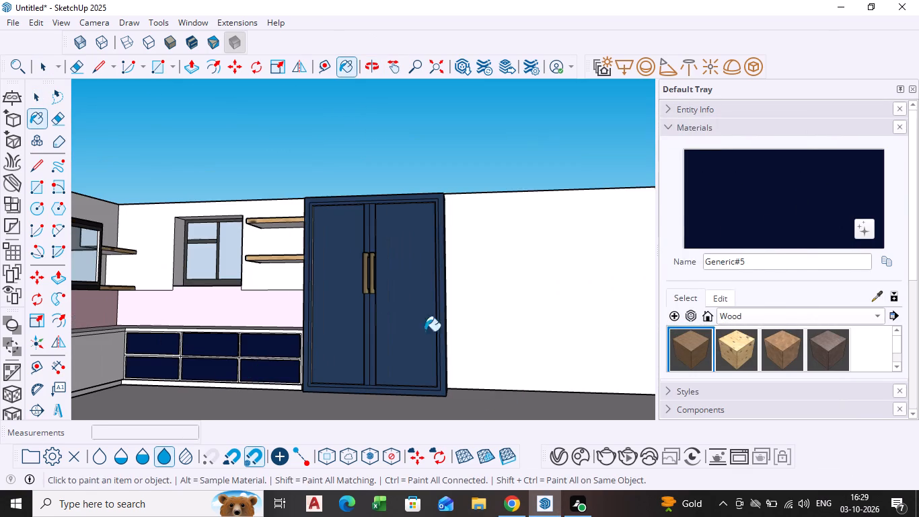
middle_drag(443, 303, 319, 331)
scroll(443, 303, down, 1)
scroll(262, 369, up, 5)
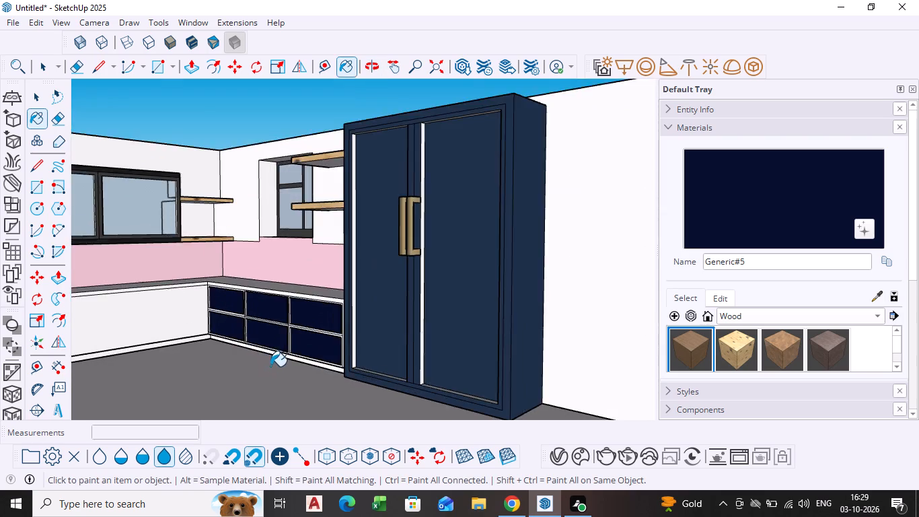
scroll(270, 366, up, 3)
middle_drag(279, 358, 307, 359)
scroll(311, 362, up, 3)
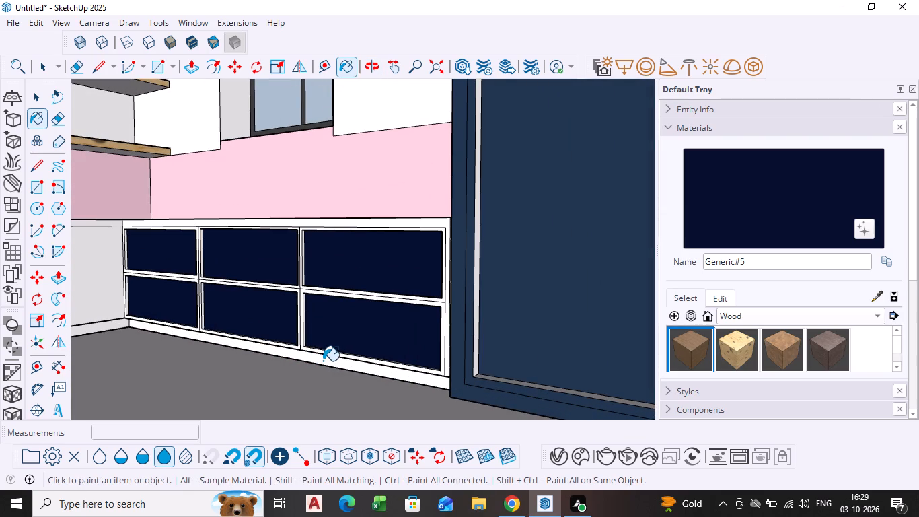
scroll(207, 280, up, 3)
scroll(357, 291, up, 5)
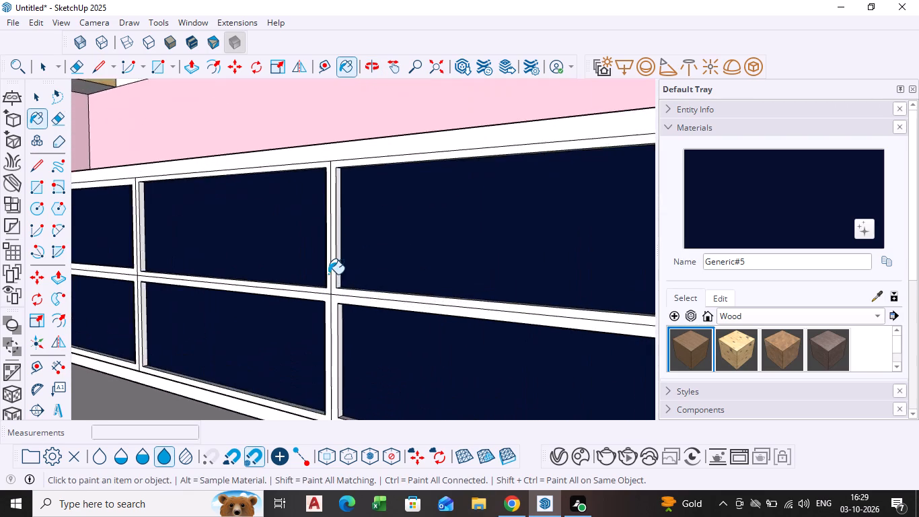
scroll(328, 274, up, 3)
click(337, 261)
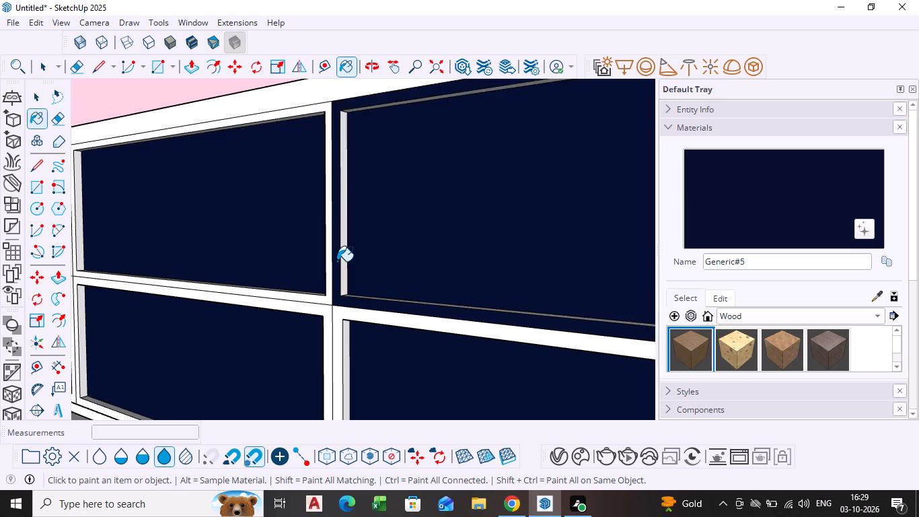
scroll(337, 261, up, 4)
click(324, 262)
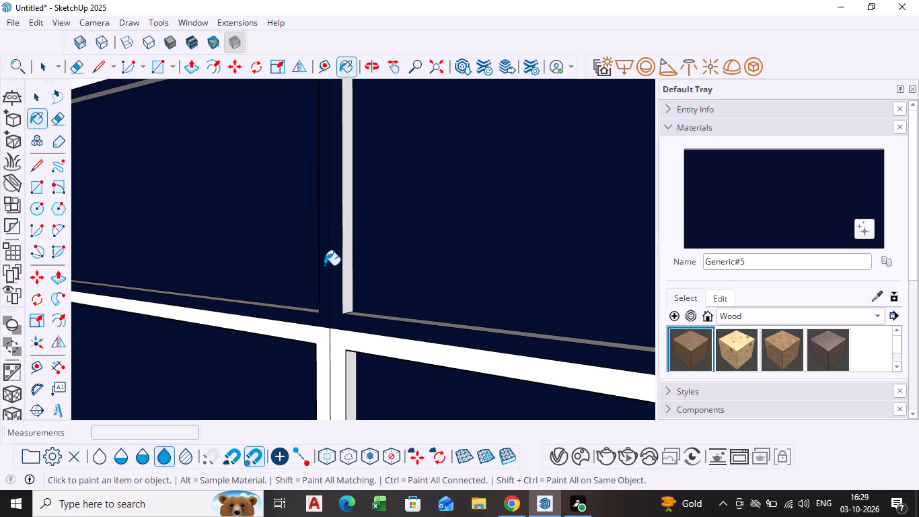
Paint the frames around the three lower fronts and the upper corner front with Generic#5.
scroll(326, 269, down, 11)
scroll(340, 348, up, 4)
click(326, 342)
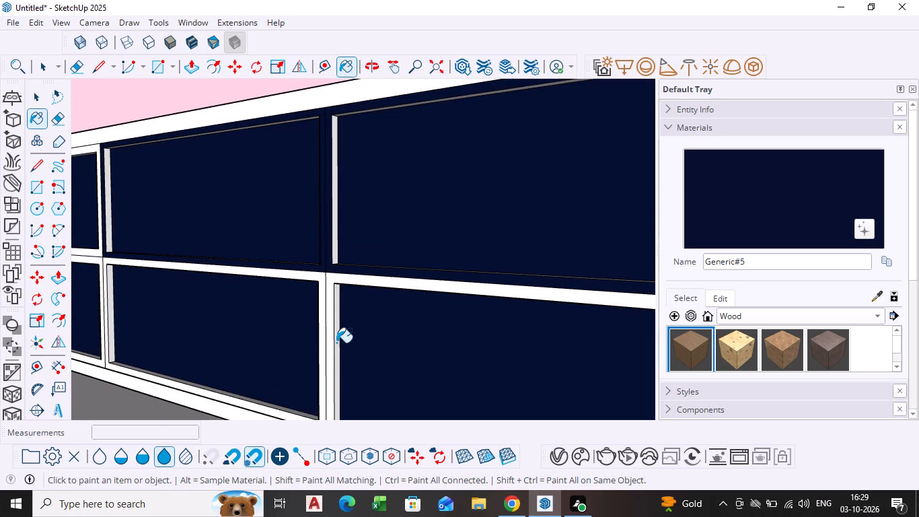
click(332, 345)
scroll(327, 347, up, 4)
click(321, 347)
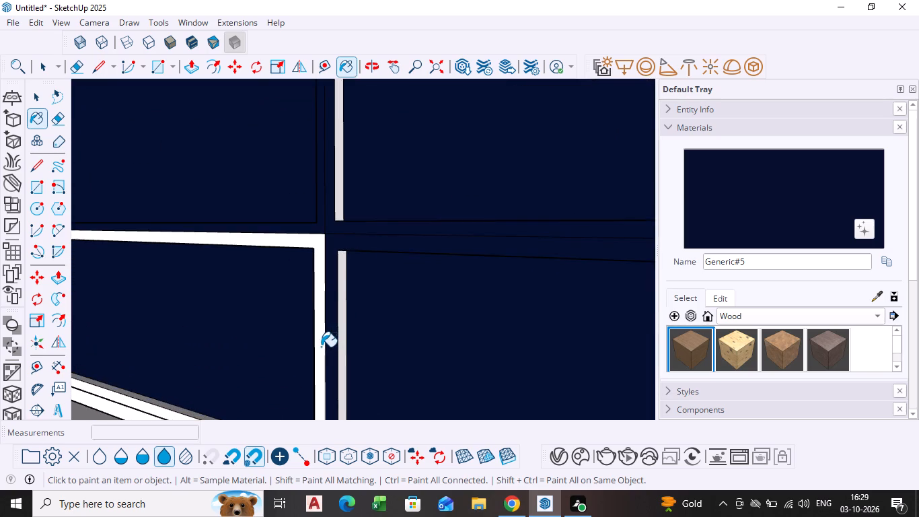
scroll(321, 347, down, 11)
scroll(138, 297, up, 8)
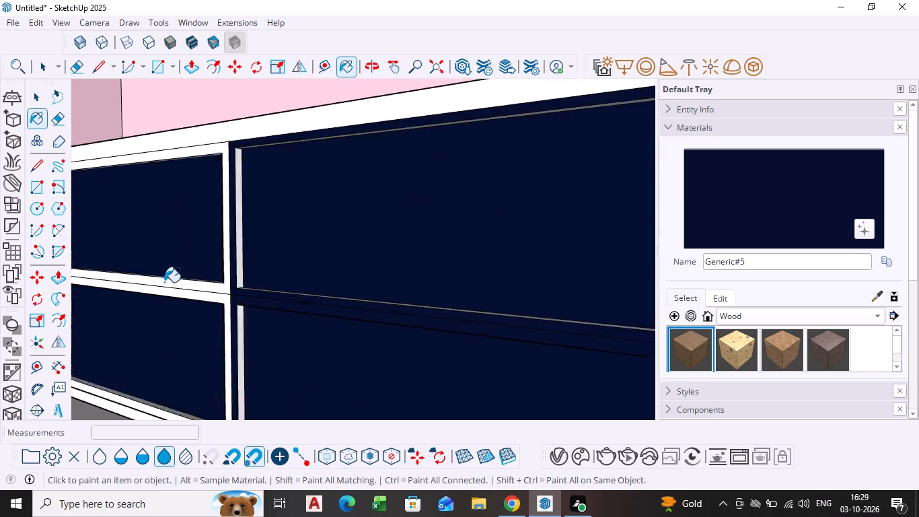
click(165, 284)
click(171, 296)
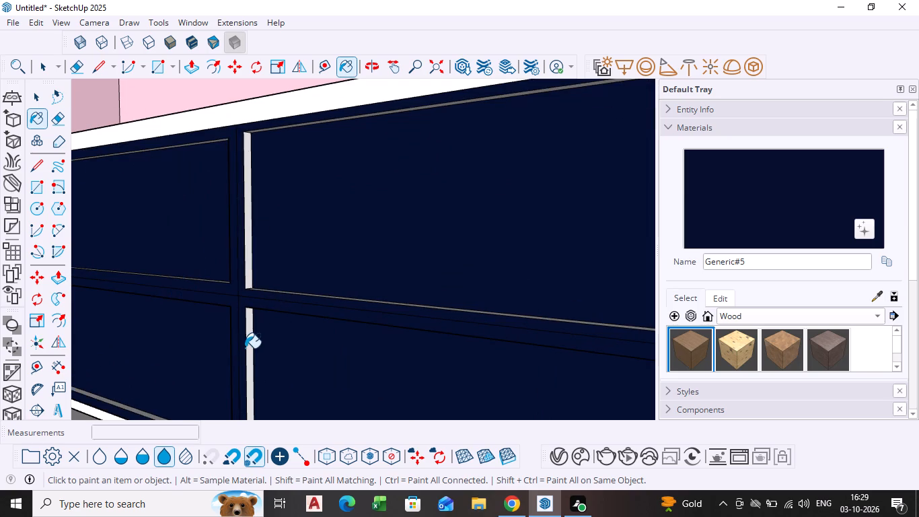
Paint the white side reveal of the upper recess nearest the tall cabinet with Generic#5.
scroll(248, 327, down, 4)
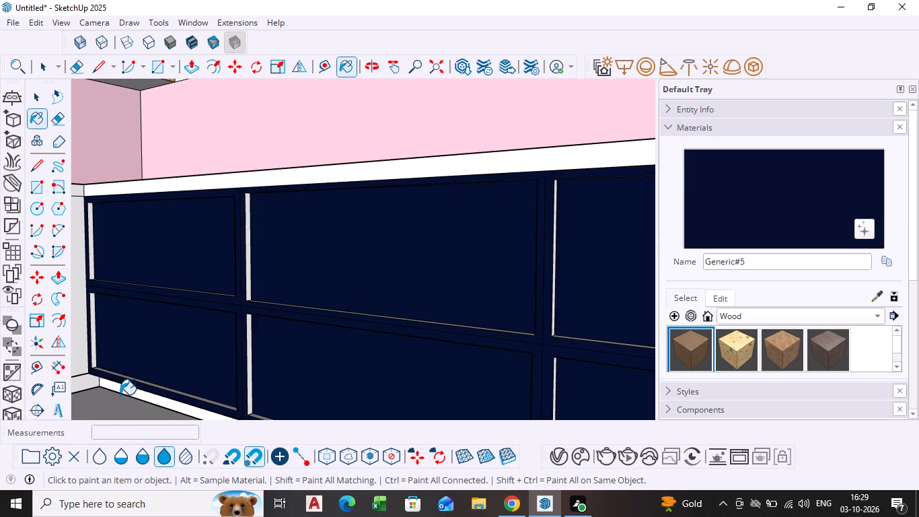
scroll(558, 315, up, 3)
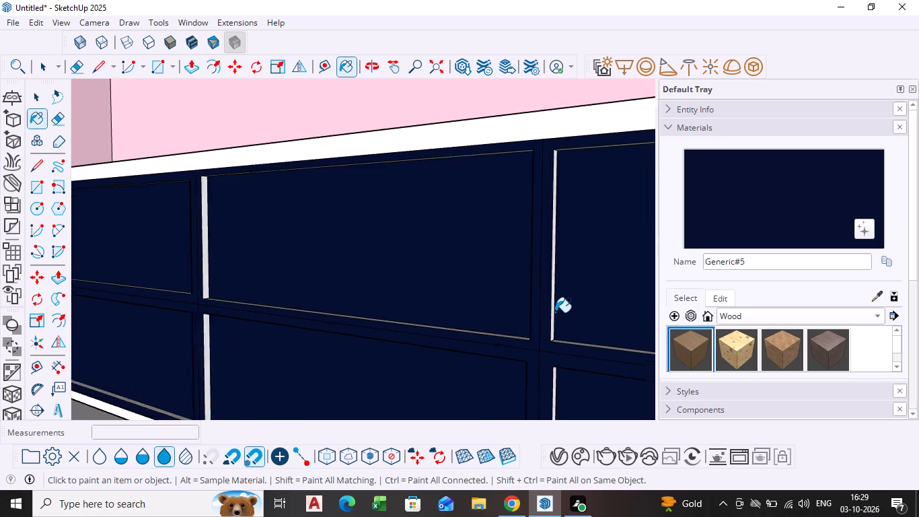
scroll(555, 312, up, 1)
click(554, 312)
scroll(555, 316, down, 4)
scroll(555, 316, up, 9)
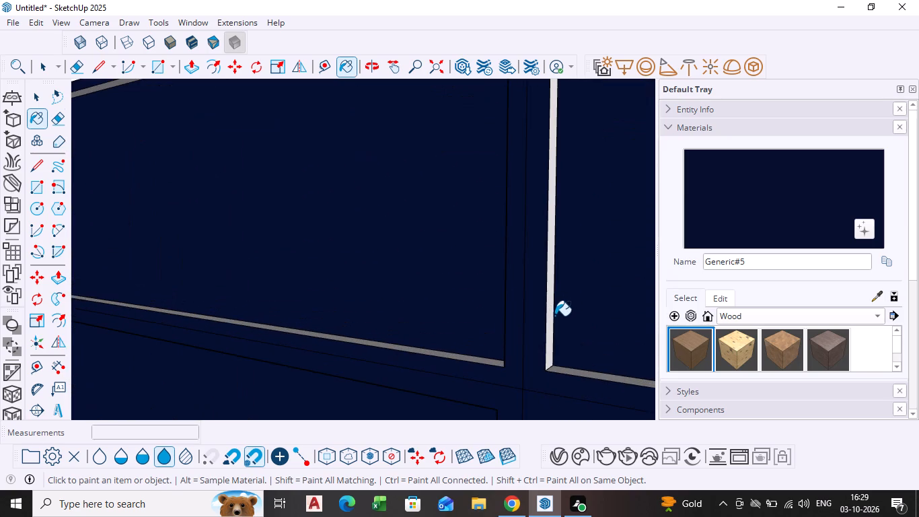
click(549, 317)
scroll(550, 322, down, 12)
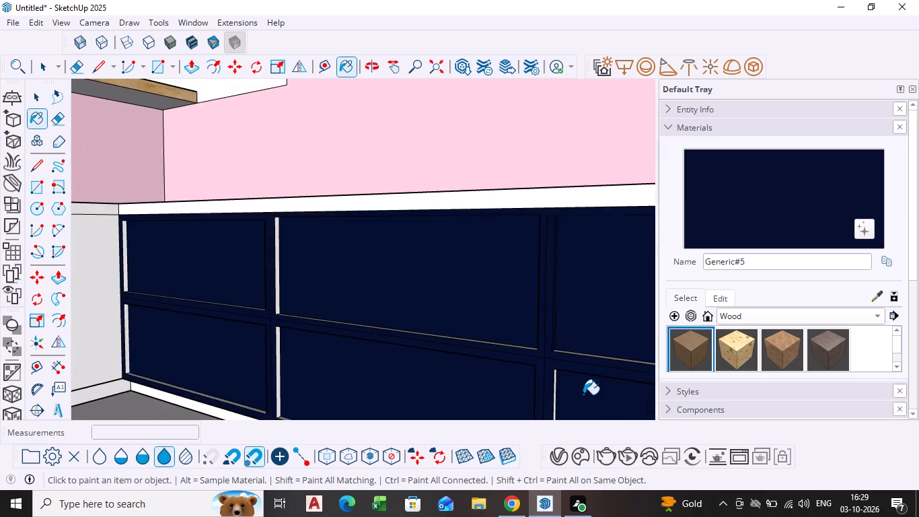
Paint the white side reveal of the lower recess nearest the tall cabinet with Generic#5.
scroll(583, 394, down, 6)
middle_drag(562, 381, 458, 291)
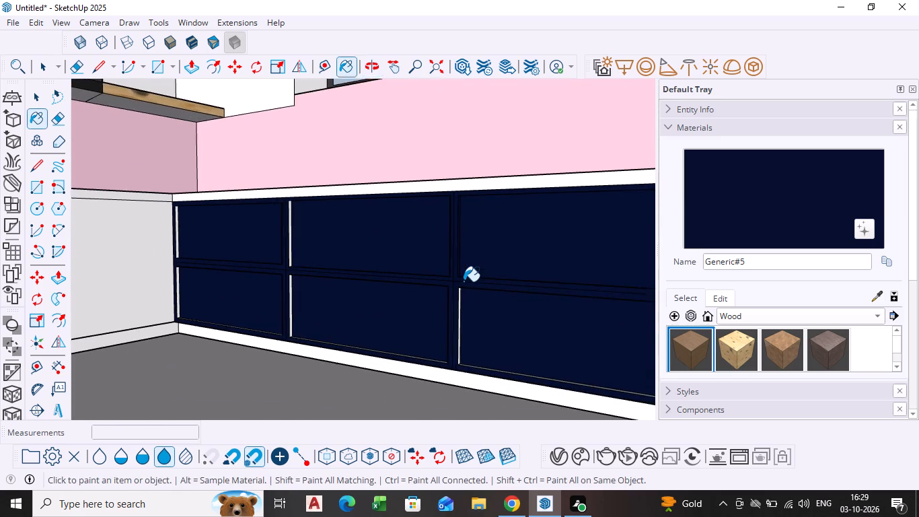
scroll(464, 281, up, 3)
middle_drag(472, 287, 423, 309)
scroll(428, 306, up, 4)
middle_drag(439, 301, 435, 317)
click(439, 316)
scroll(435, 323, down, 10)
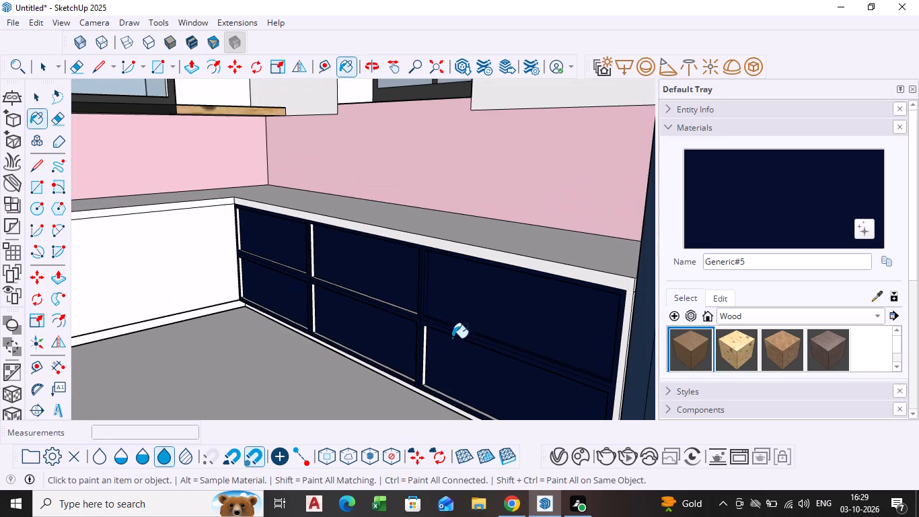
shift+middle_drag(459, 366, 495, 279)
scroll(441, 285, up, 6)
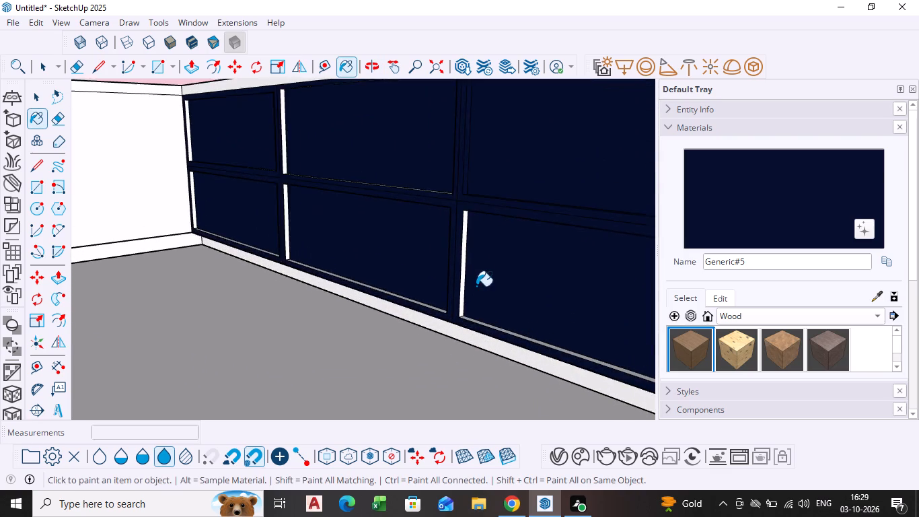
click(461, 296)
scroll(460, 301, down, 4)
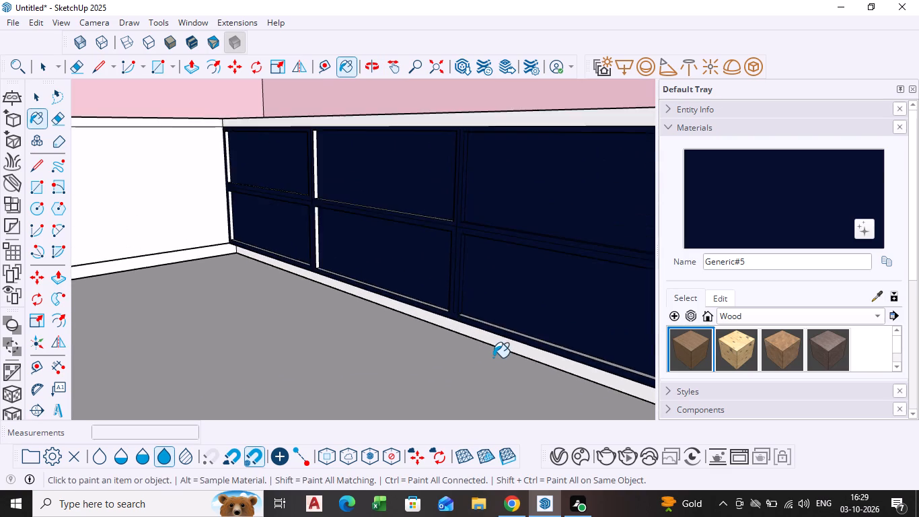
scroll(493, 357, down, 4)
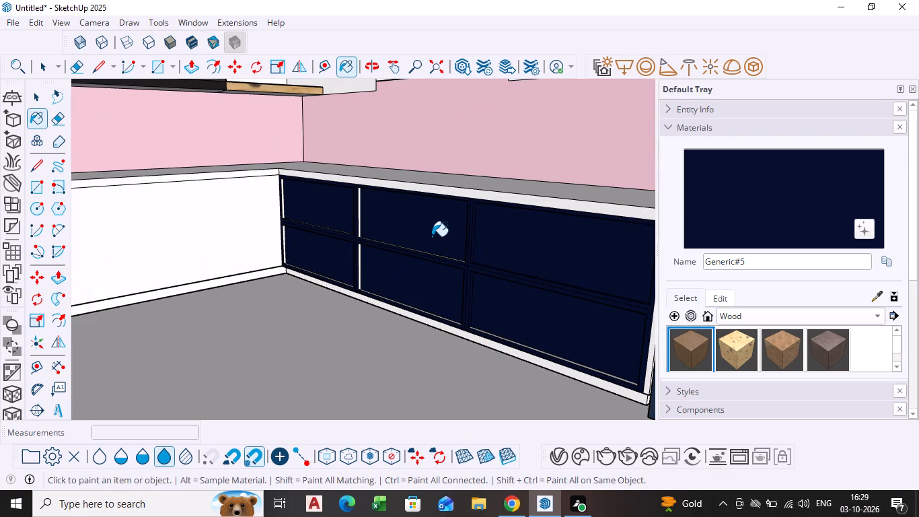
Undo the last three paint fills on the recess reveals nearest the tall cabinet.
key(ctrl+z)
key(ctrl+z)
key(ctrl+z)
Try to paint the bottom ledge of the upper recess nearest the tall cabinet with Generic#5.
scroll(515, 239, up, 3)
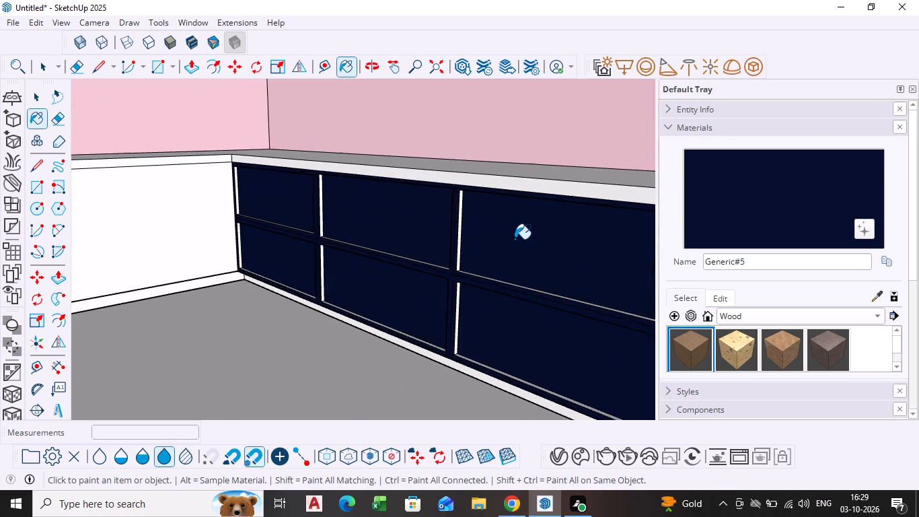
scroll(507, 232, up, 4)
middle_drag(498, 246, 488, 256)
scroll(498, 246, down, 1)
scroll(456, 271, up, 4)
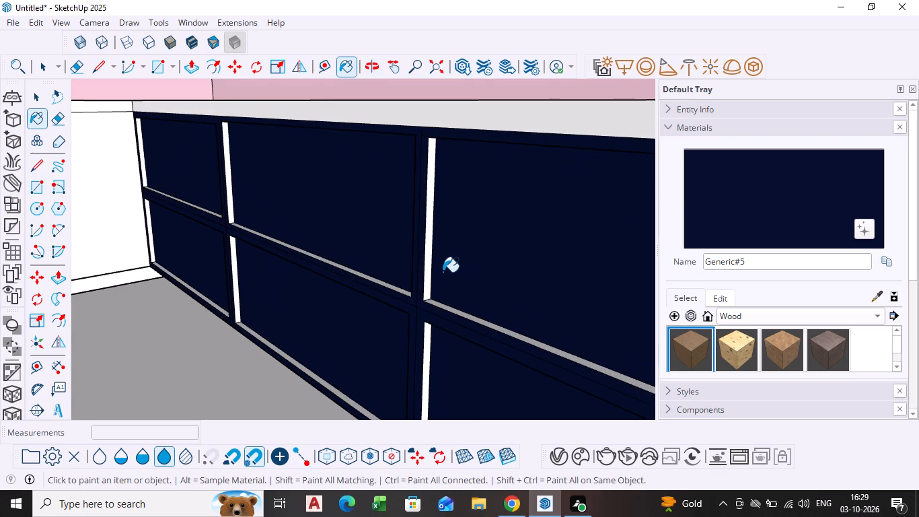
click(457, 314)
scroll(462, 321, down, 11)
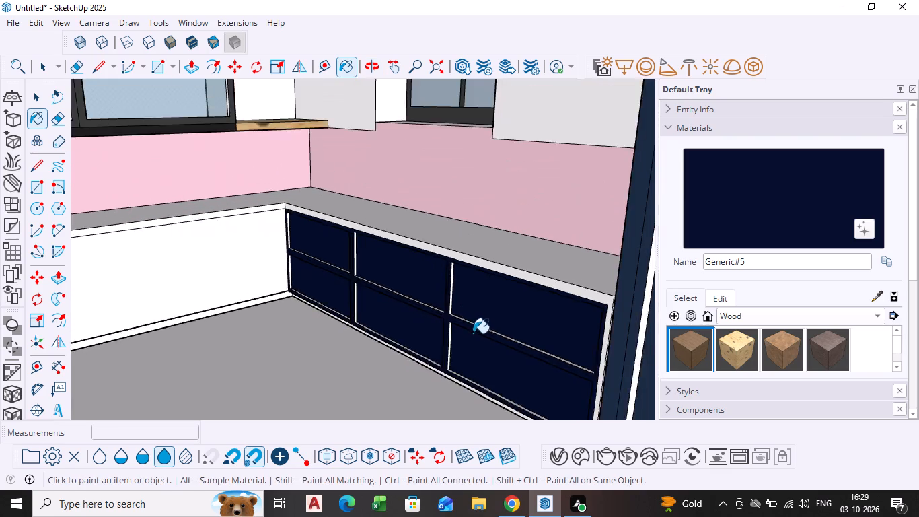
Paint the side reveals of the lower and upper recesses at the room corner with Generic#5.
scroll(473, 333, down, 3)
shift+middle_drag(473, 333, 476, 260)
middle_drag(458, 318, 530, 309)
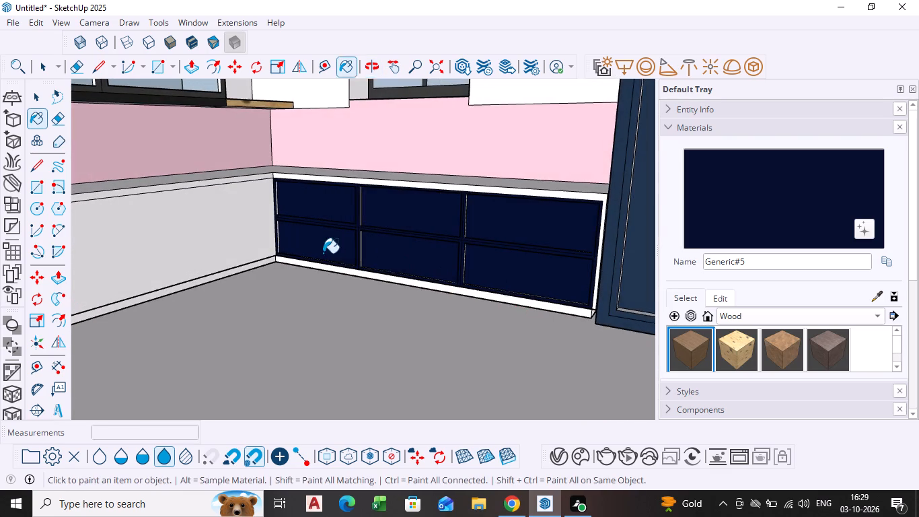
scroll(323, 253, up, 14)
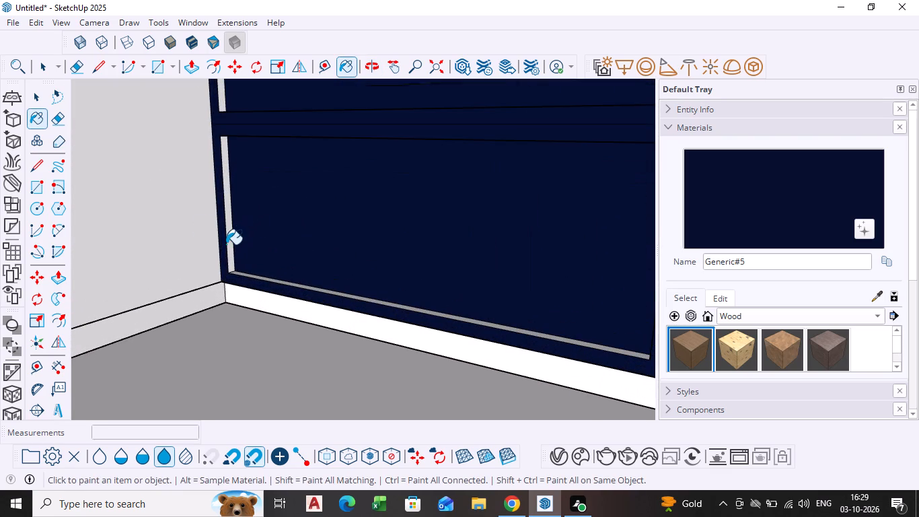
click(228, 245)
scroll(449, 279, down, 9)
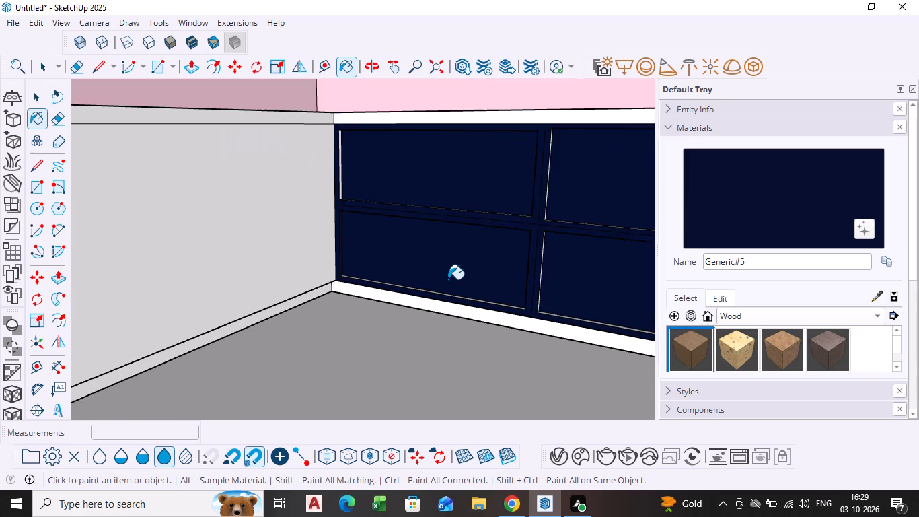
scroll(450, 277, down, 1)
middle_drag(450, 277, 450, 401)
scroll(339, 296, up, 8)
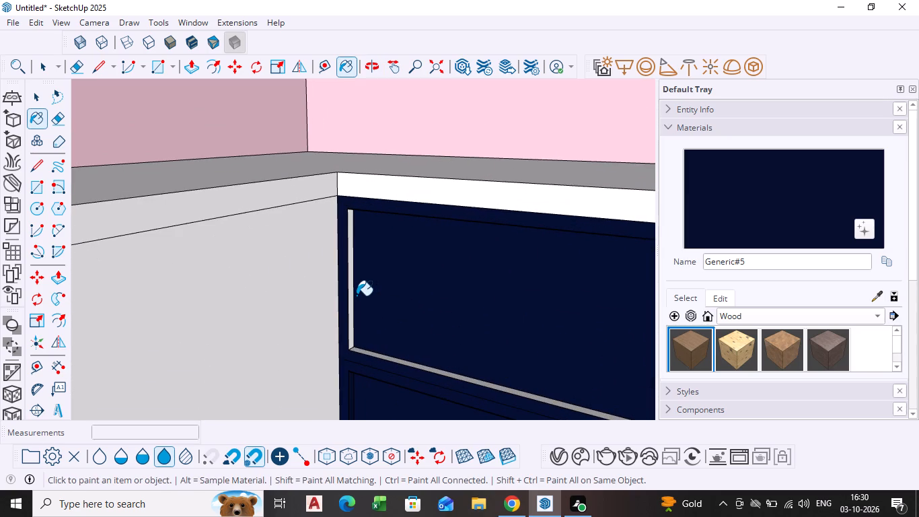
click(353, 296)
scroll(366, 299, down, 12)
scroll(478, 340, down, 1)
shift+middle_drag(478, 340, 396, 257)
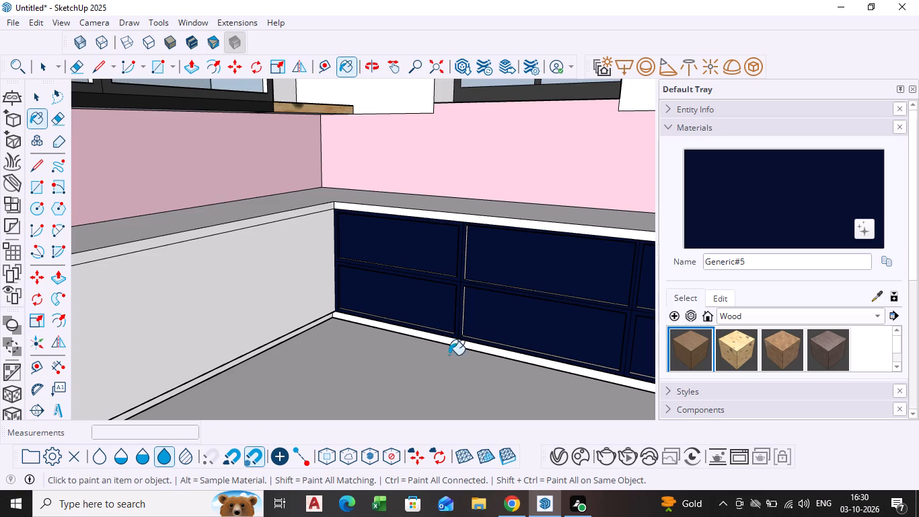
Paint the white plinth strip below the base cabinet recesses with Generic#5.
scroll(469, 386, up, 10)
click(445, 336)
Paint the white border strip framing the base cabinet's top and the end beside the tall cabinet with Generic#5.
scroll(447, 336, down, 3)
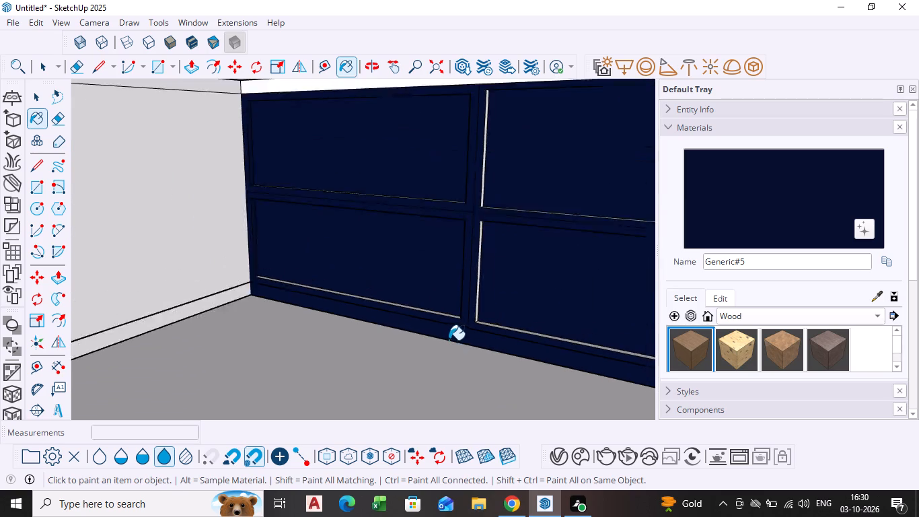
scroll(449, 340, down, 6)
scroll(492, 258, down, 5)
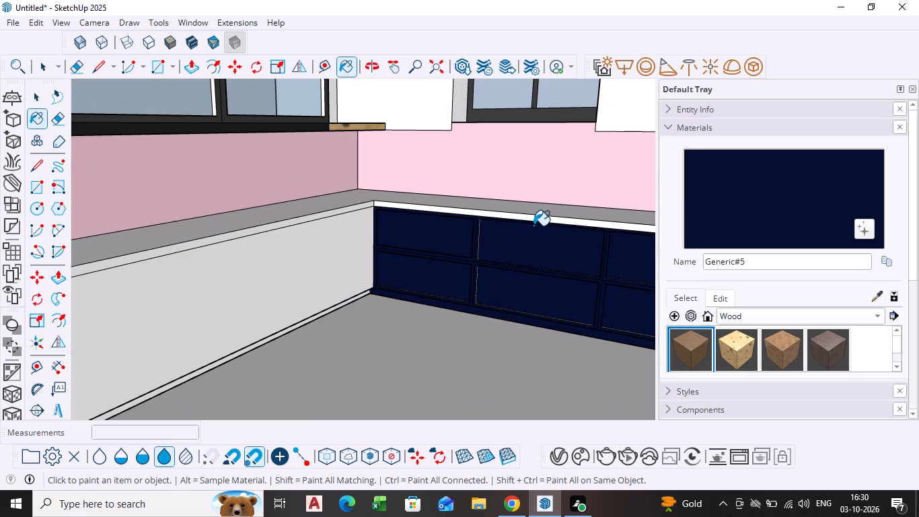
scroll(544, 278, down, 7)
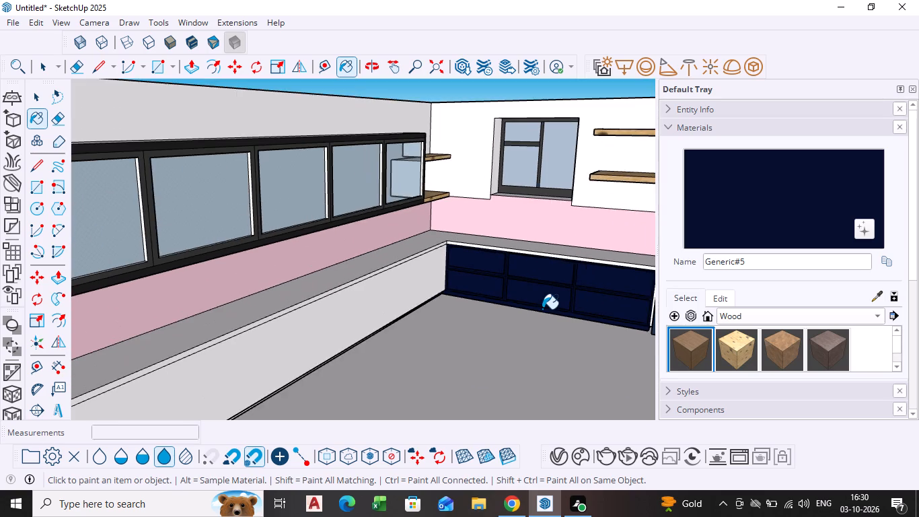
middle_drag(542, 309, 430, 270)
scroll(494, 257, up, 10)
middle_drag(525, 275, 538, 269)
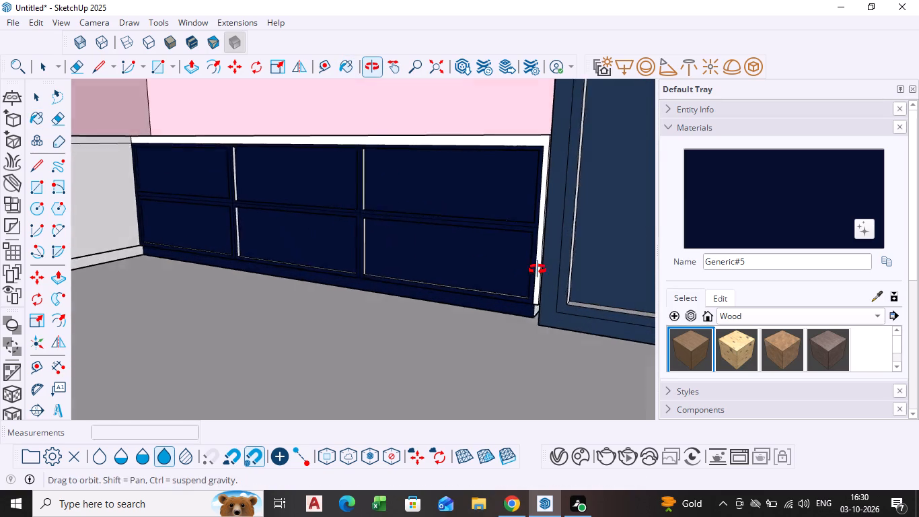
middle_drag(538, 269, 548, 265)
scroll(554, 260, up, 8)
click(540, 255)
Paint the plinth's end face and the base cabinet's narrow side edge facing the tall cabinet with Generic#5.
scroll(538, 335, up, 4)
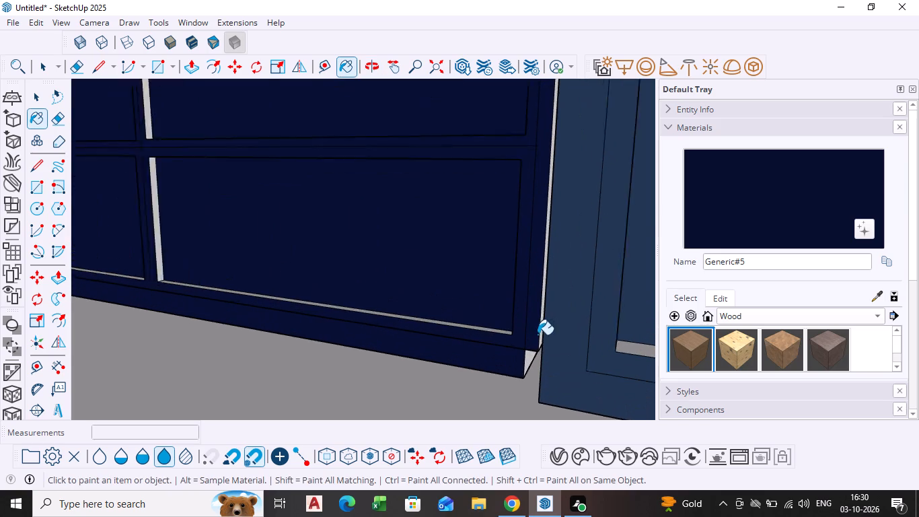
click(529, 370)
scroll(518, 376, up, 7)
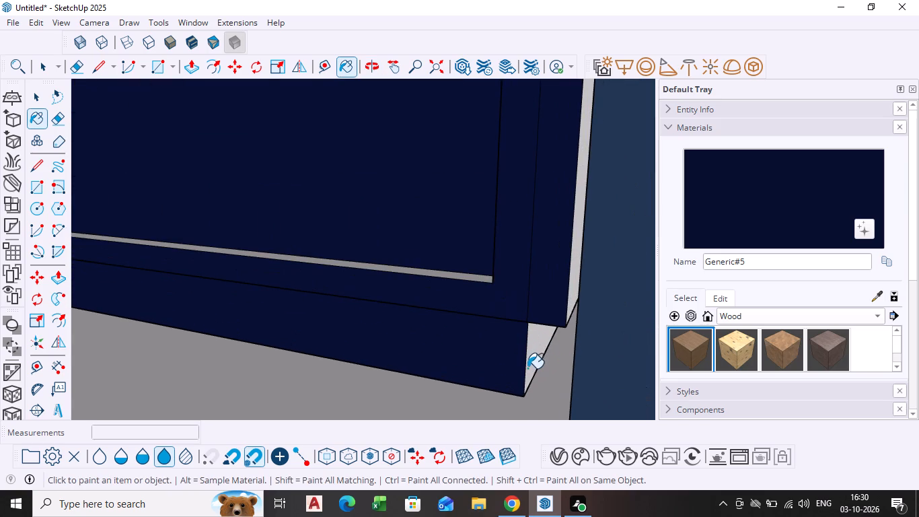
click(534, 357)
click(574, 291)
Paint the recessed panels of both tall cabinet doors with Generic#5.
scroll(568, 296, down, 11)
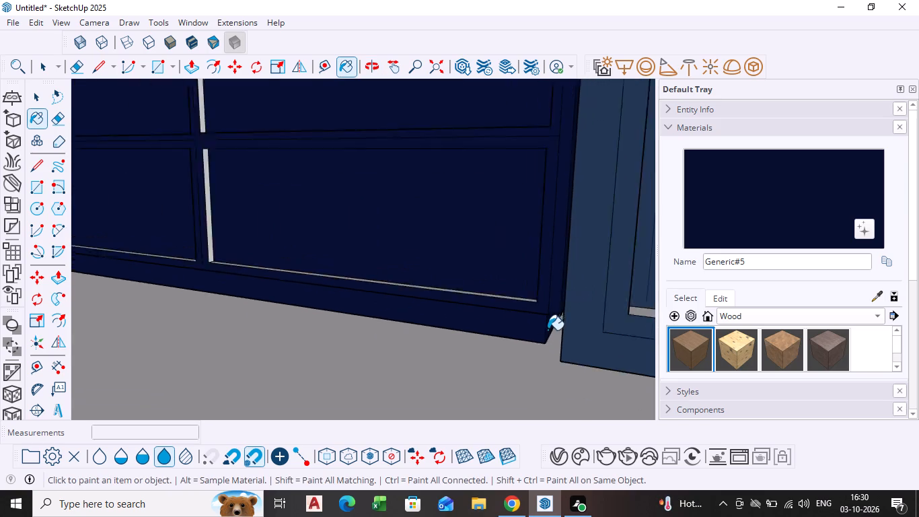
scroll(548, 330, down, 16)
scroll(540, 354, down, 10)
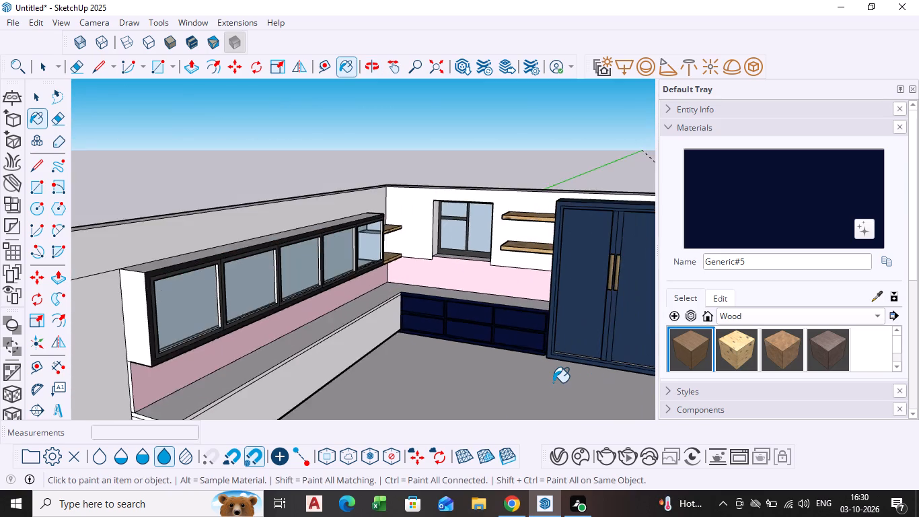
scroll(553, 382, down, 4)
scroll(553, 382, up, 1)
shift+middle_drag(553, 382, 422, 330)
scroll(444, 287, up, 4)
click(447, 281)
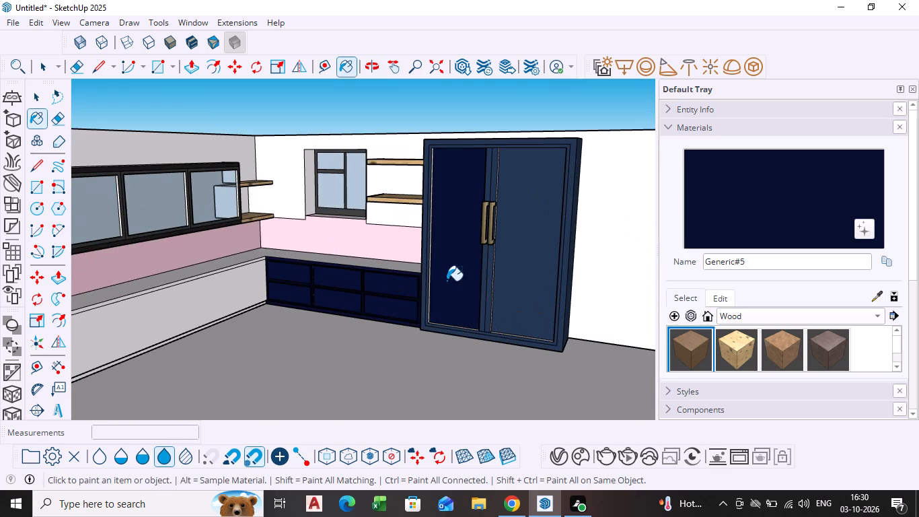
click(535, 274)
Paint the tall cabinet's outer frame, door frames and central stiles between the doors with Generic#5.
middle_drag(511, 308, 527, 279)
scroll(526, 279, down, 1)
scroll(425, 287, up, 5)
scroll(516, 285, up, 4)
click(472, 282)
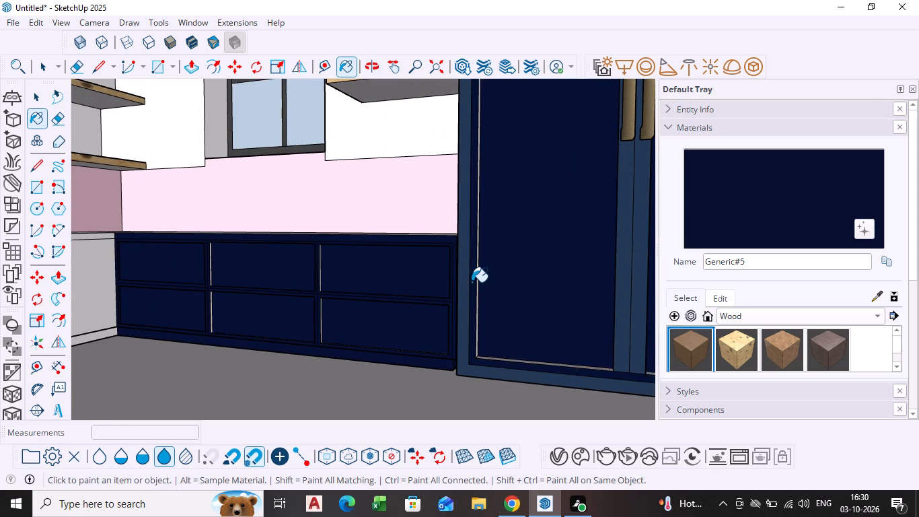
click(461, 287)
scroll(512, 310, down, 12)
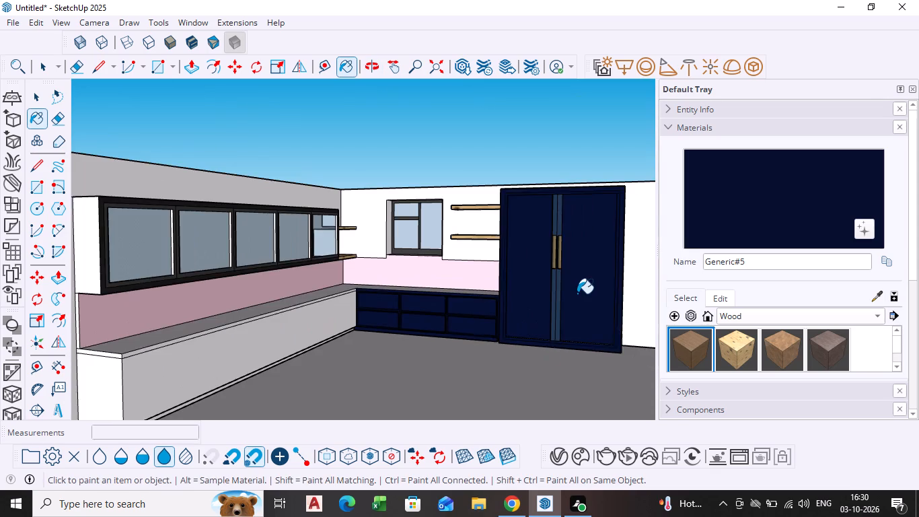
scroll(577, 294, up, 11)
click(523, 310)
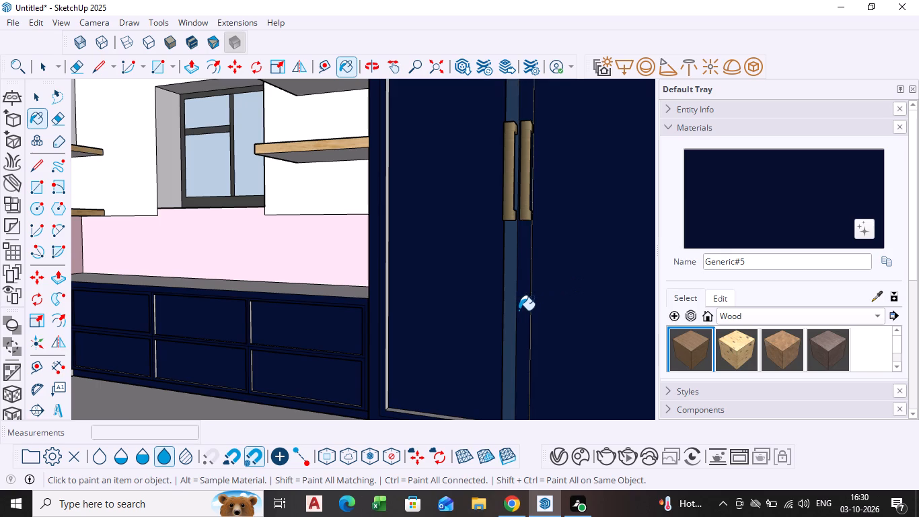
click(507, 314)
Examine the painted base cabinets and tall cabinet from several angles to check the navy finish.
scroll(534, 314, down, 11)
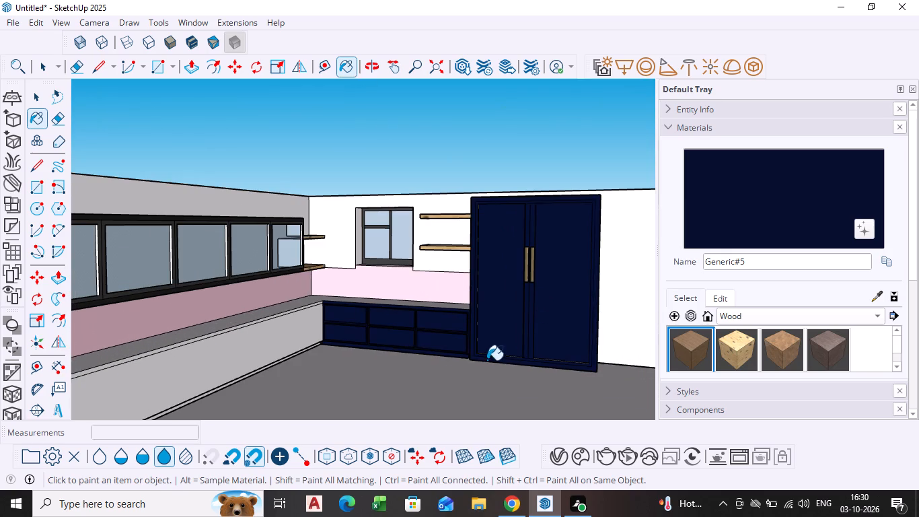
middle_drag(485, 361, 511, 376)
scroll(443, 324, up, 8)
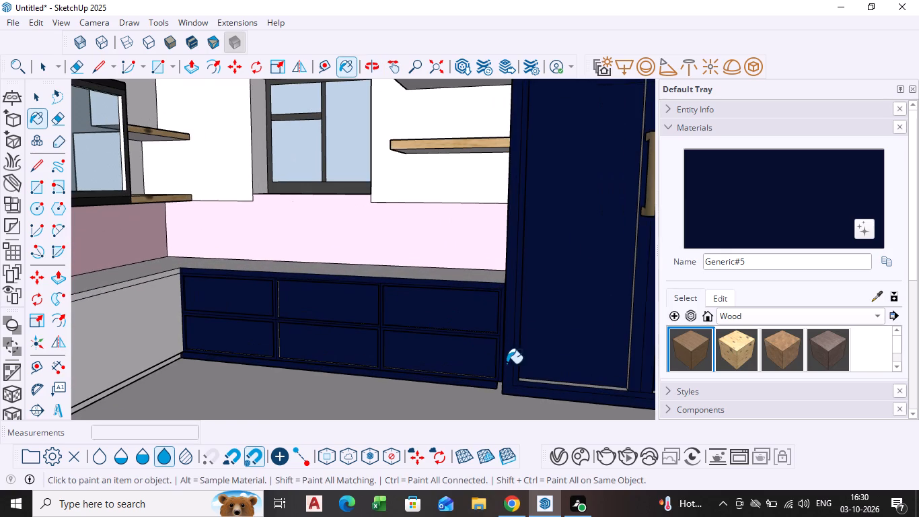
scroll(439, 406, down, 3)
middle_drag(439, 406, 434, 396)
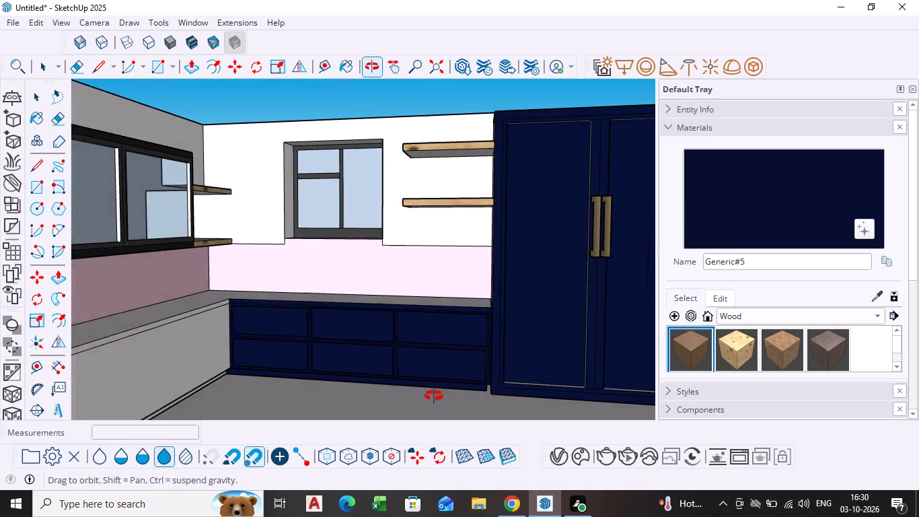
middle_drag(434, 396, 355, 416)
scroll(356, 379, up, 1)
scroll(356, 379, down, 4)
middle_drag(367, 389, 381, 389)
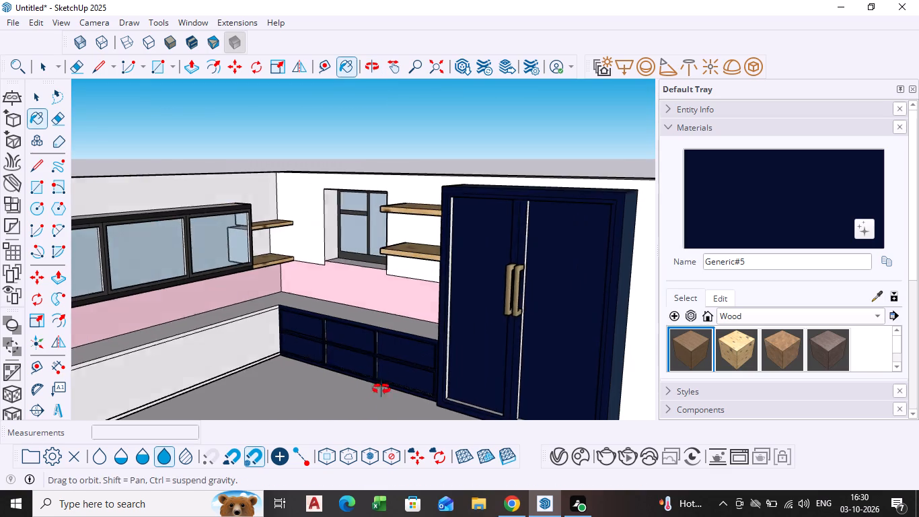
middle_drag(381, 389, 414, 372)
middle_drag(517, 310, 492, 352)
scroll(515, 310, down, 1)
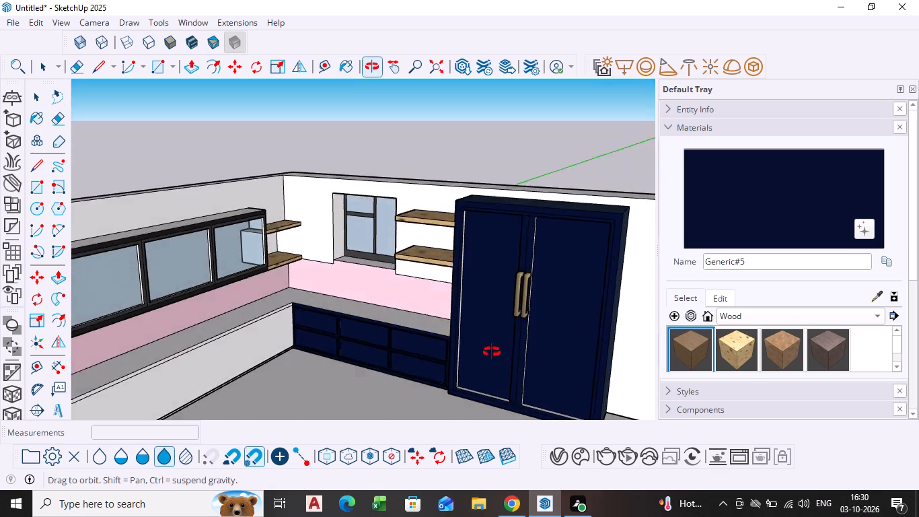
middle_drag(492, 352, 492, 390)
middle_drag(309, 372, 373, 318)
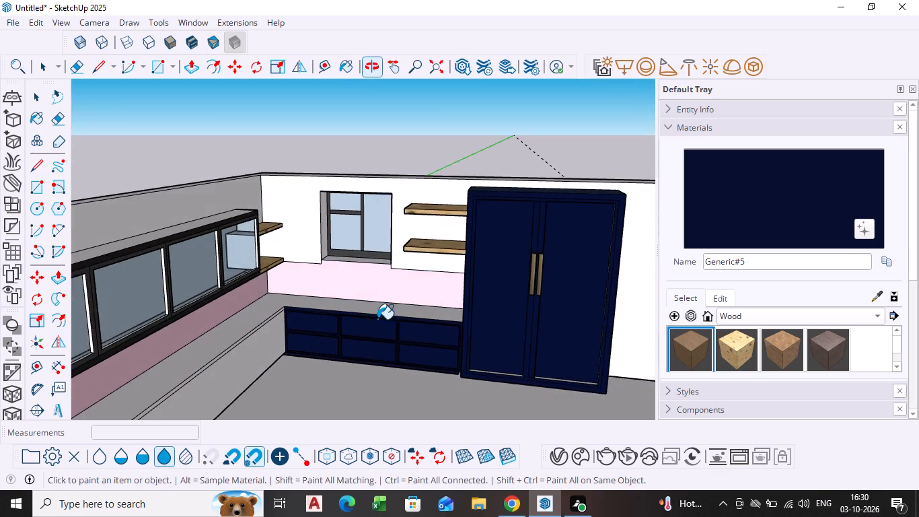
scroll(431, 340, up, 4)
middle_drag(415, 367, 437, 333)
scroll(427, 341, up, 3)
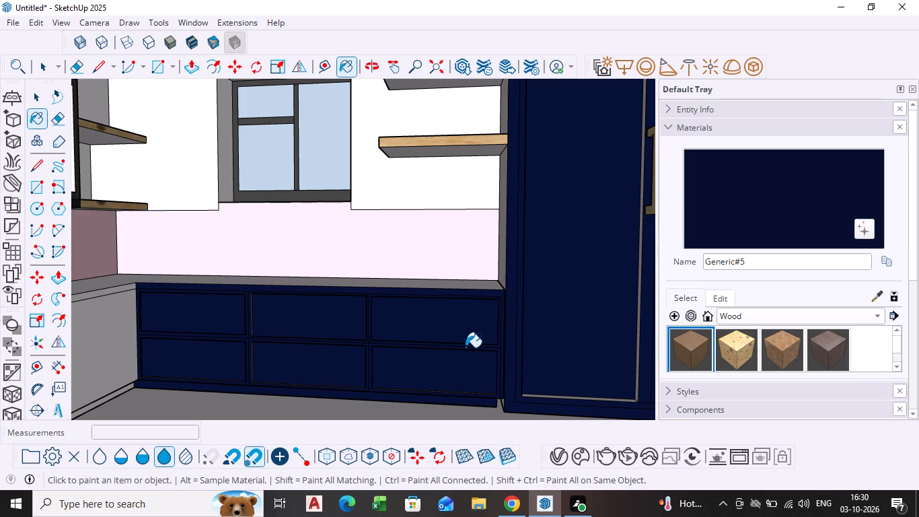
key(space)
scroll(455, 307, down, 4)
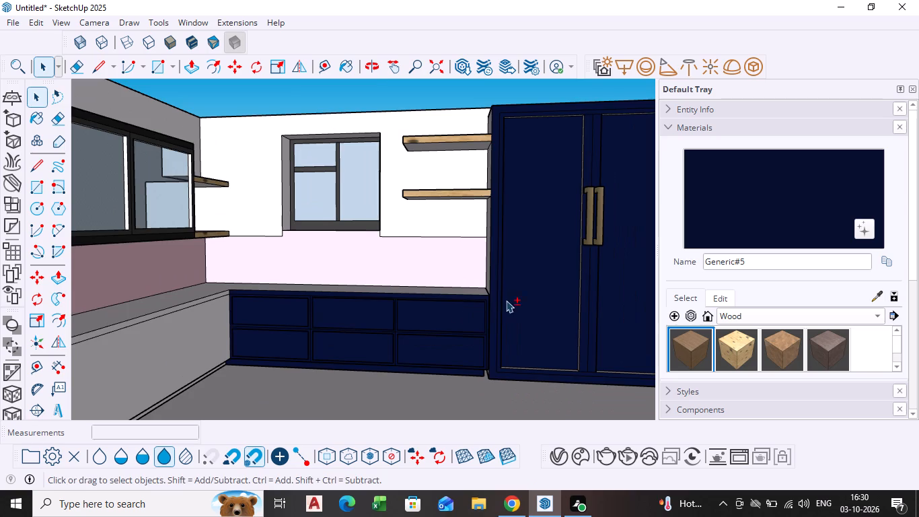
shift+middle_drag(506, 300, 404, 300)
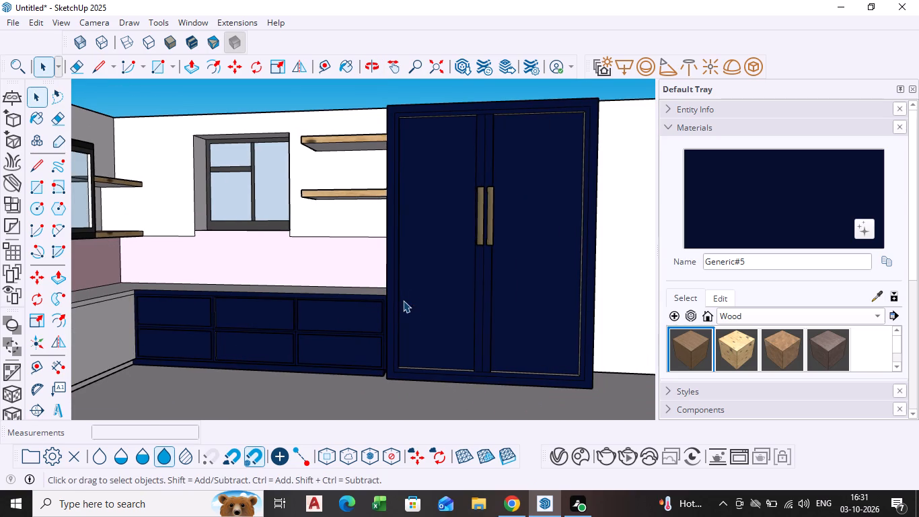
Inside the tall cabinet's handle group, copy one door handle to the empty wall area beside the cabinet, and leave the group.
scroll(486, 244, up, 7)
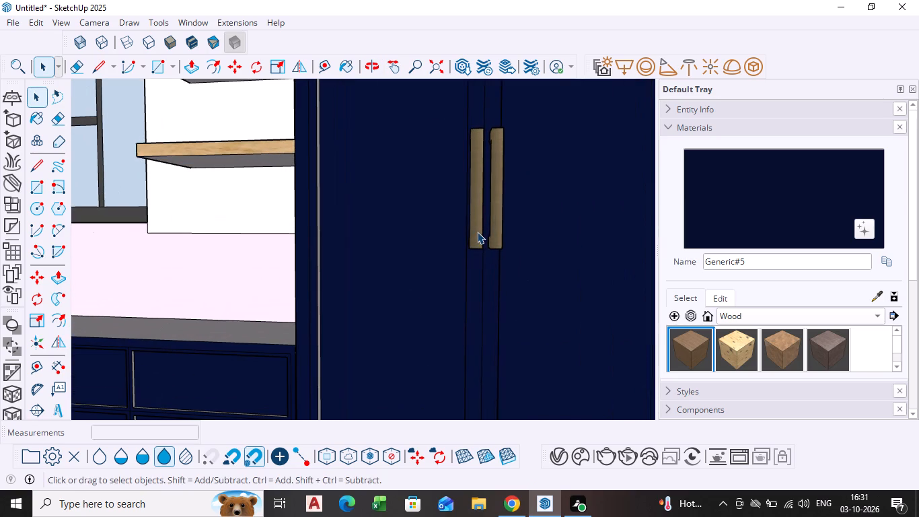
click(477, 232)
click(477, 232)
triple_click(477, 232)
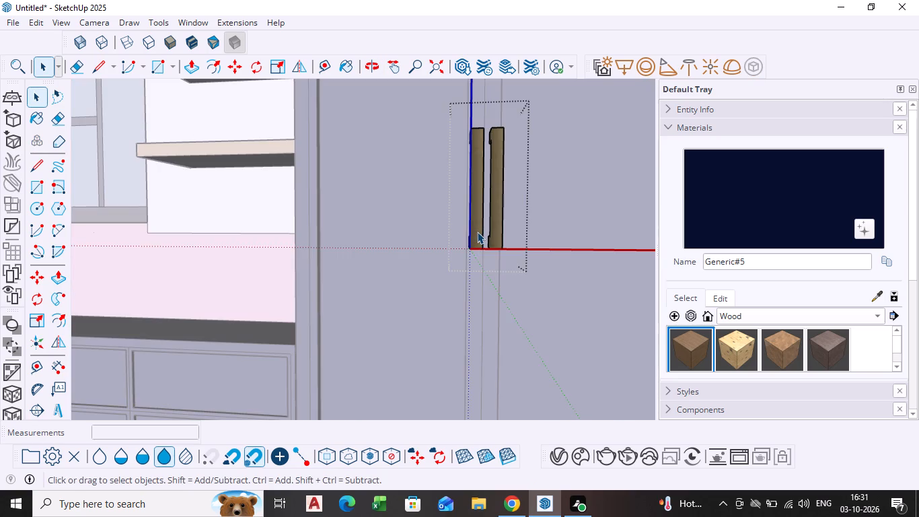
key(m)
click(477, 232)
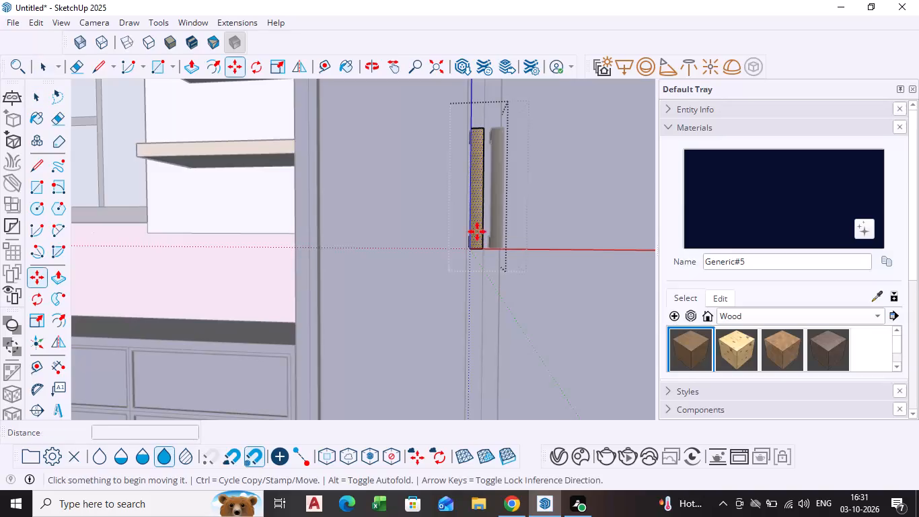
scroll(414, 268, down, 6)
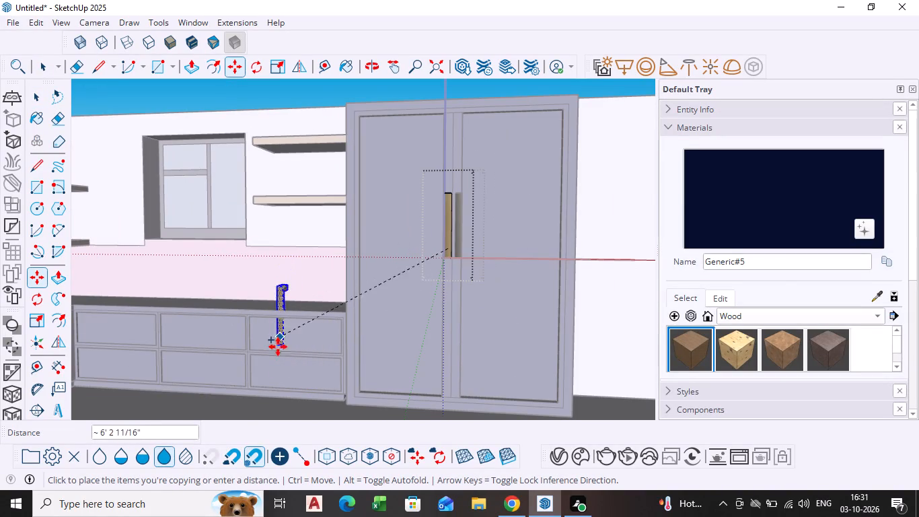
scroll(337, 400, down, 5)
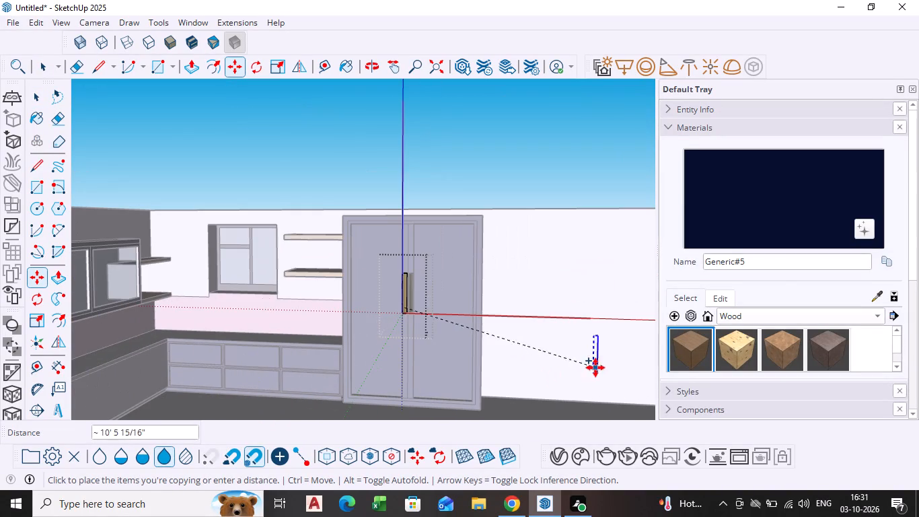
click(554, 384)
key(space)
scroll(576, 390, down, 4)
middle_drag(576, 390, 554, 342)
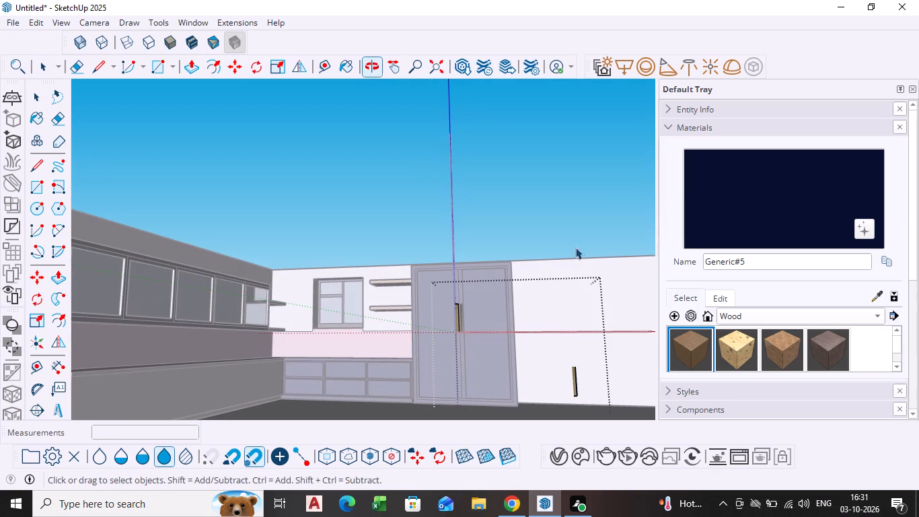
click(593, 174)
scroll(536, 333, down, 8)
key(space)
click(567, 223)
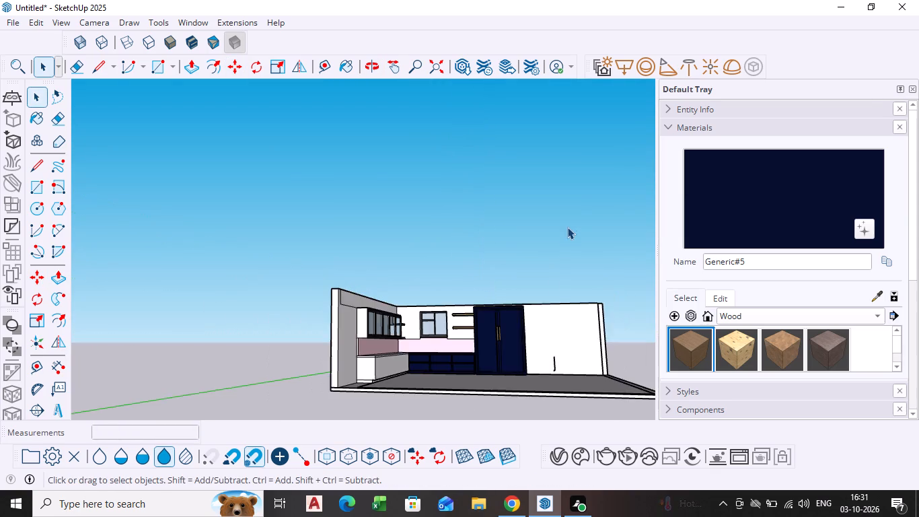
Move the whole handle group so the copied handle stands in front of the base cabinet recess nearest the tall cabinet.
scroll(516, 322, down, 4)
middle_drag(516, 322, 526, 375)
scroll(529, 376, up, 16)
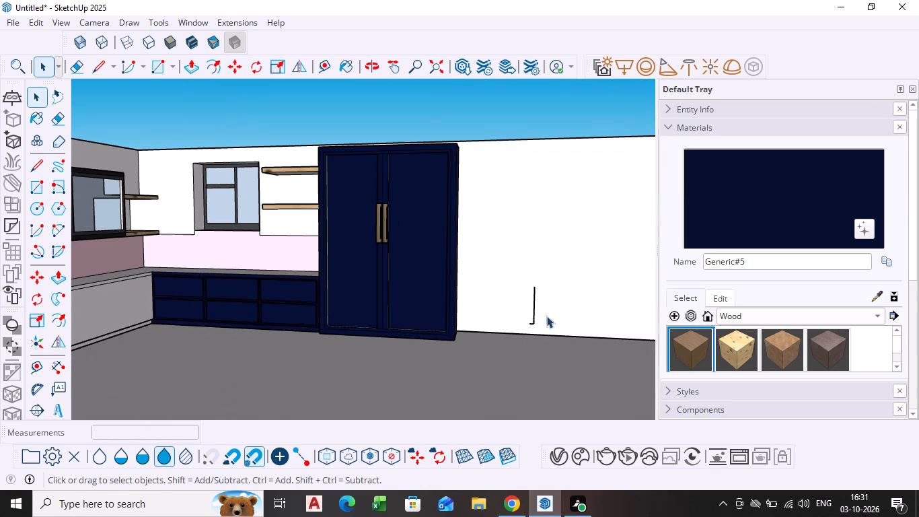
click(532, 309)
key(m)
click(532, 309)
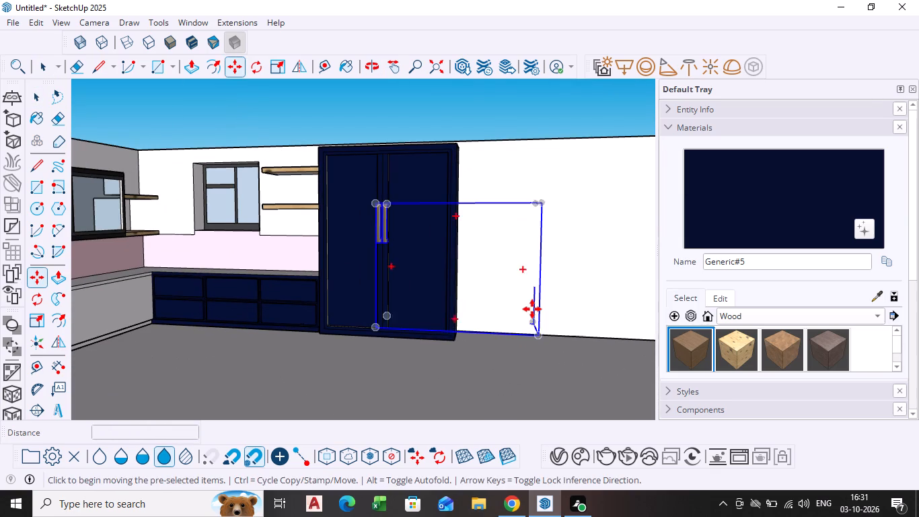
scroll(278, 335, up, 8)
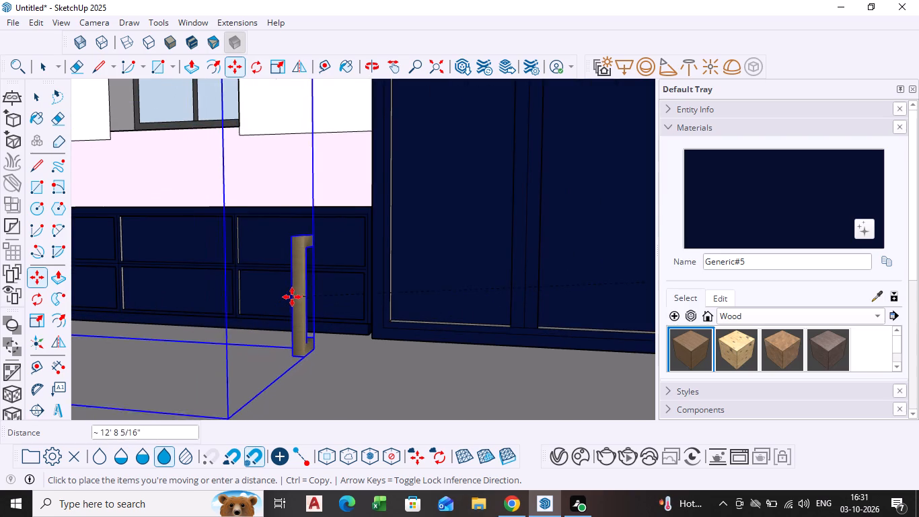
click(294, 291)
key(space)
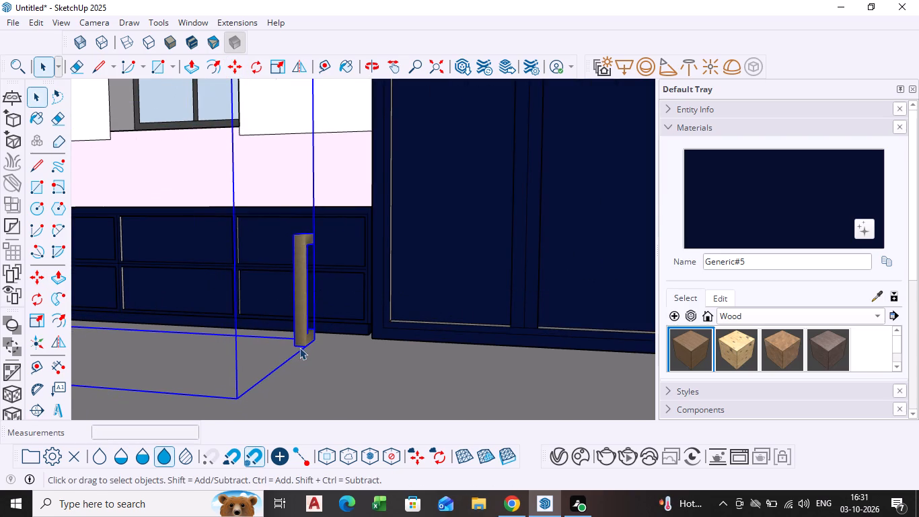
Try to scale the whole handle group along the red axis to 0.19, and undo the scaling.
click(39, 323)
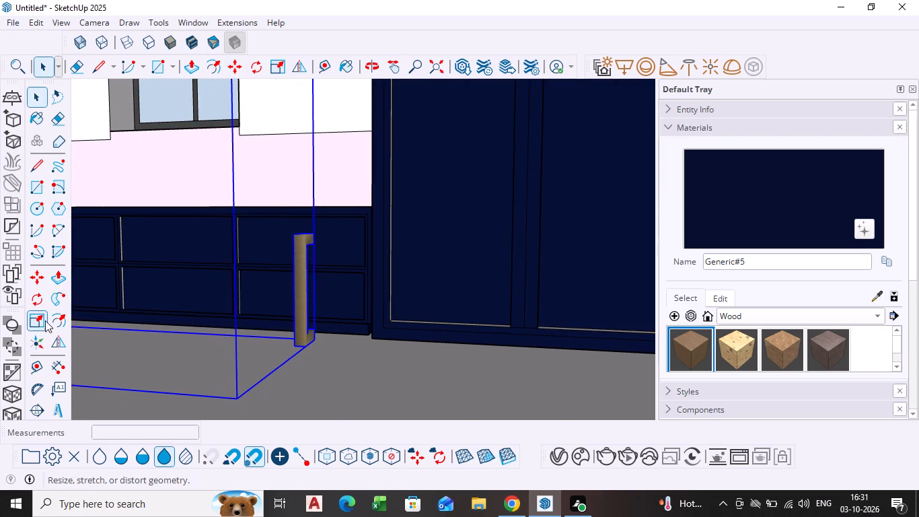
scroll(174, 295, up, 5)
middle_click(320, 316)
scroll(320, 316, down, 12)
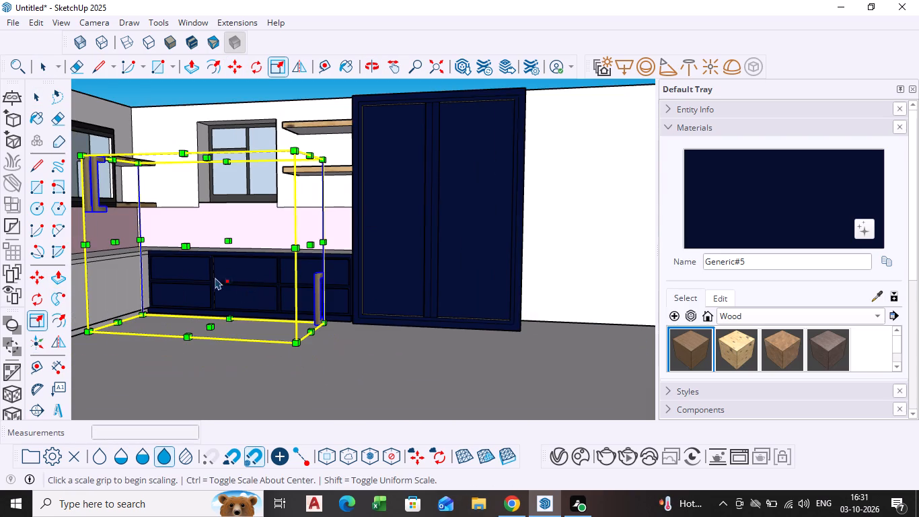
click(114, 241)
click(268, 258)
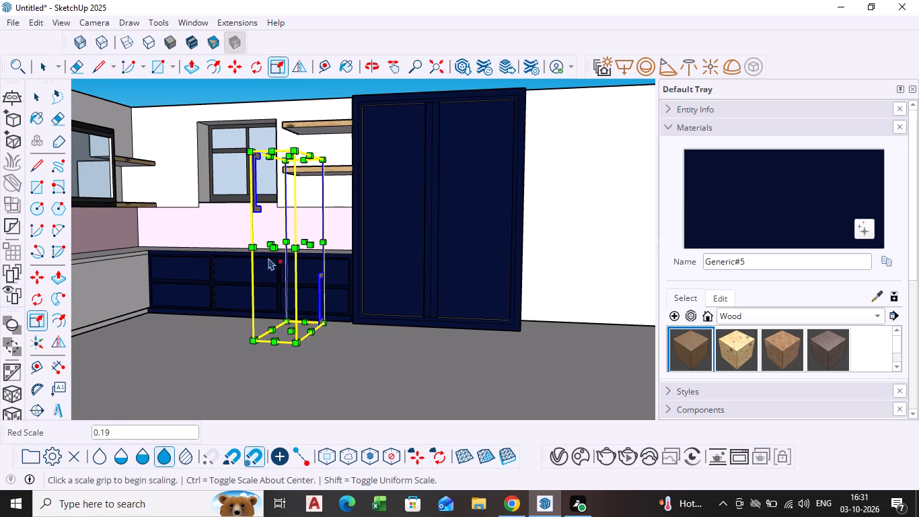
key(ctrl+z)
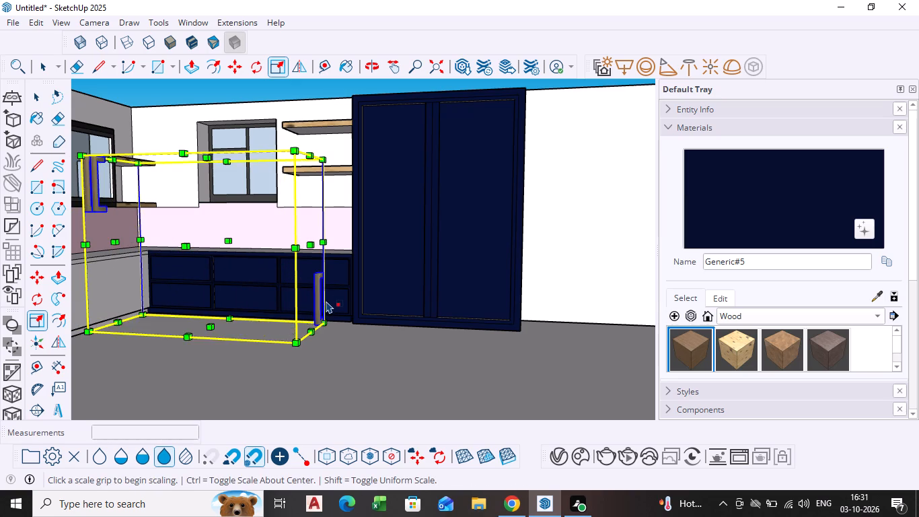
Undo the handle group's move and the copied handle, and leave the group with the tall cabinet's two door handles in place.
key(ctrl+z)
key(ctrl+z)
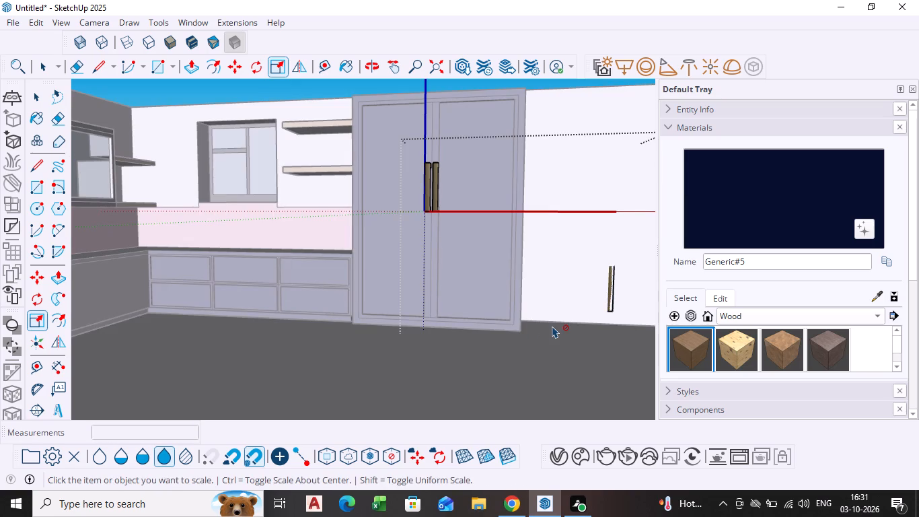
key(ctrl+z)
key(ctrl+z)
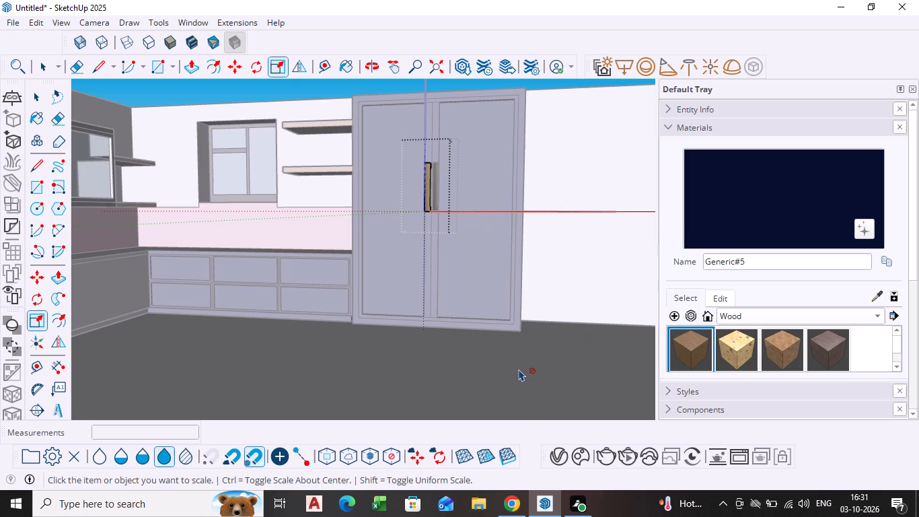
click(519, 369)
key(Escape)
key(space)
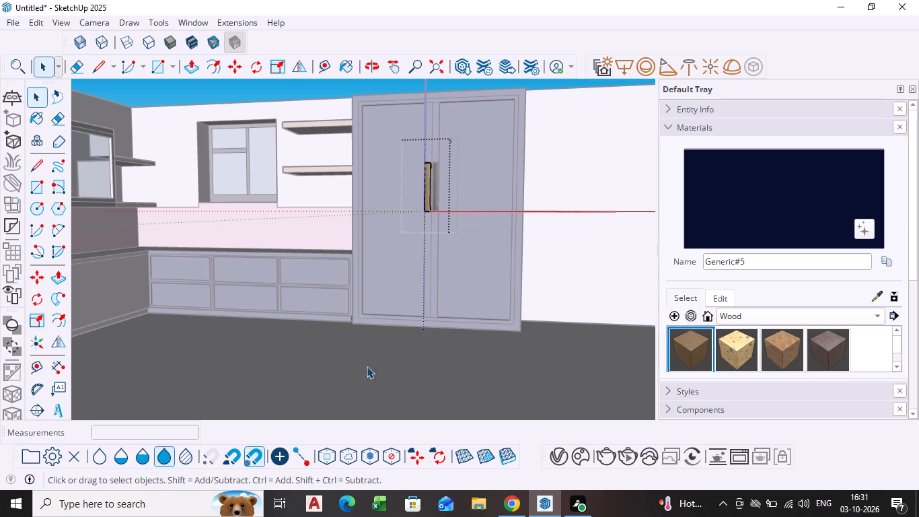
click(384, 372)
scroll(384, 372, down, 11)
click(579, 175)
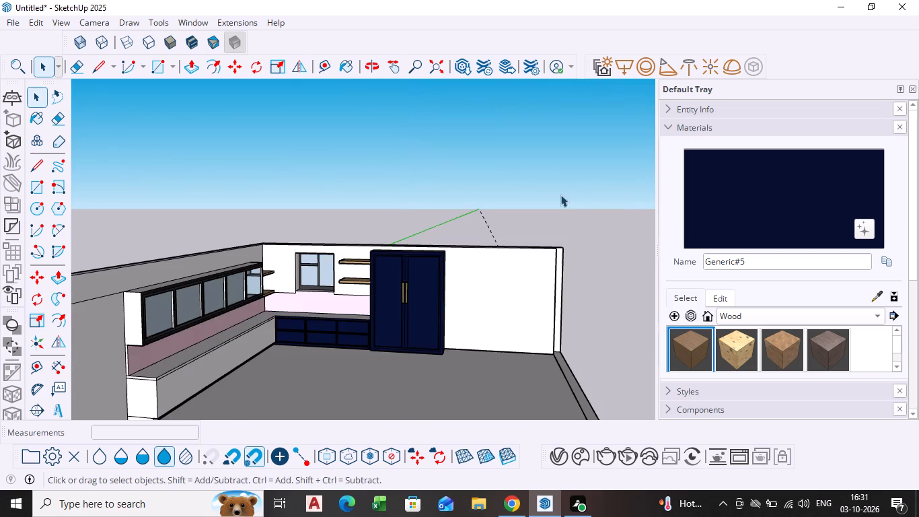
Delete all guides from the kitchen model.
middle_drag(349, 349, 376, 349)
scroll(367, 349, up, 4)
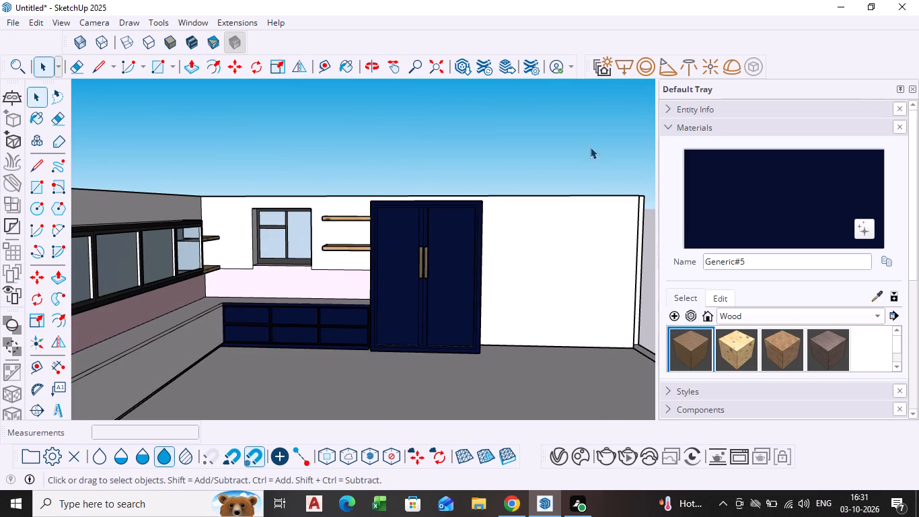
click(34, 24)
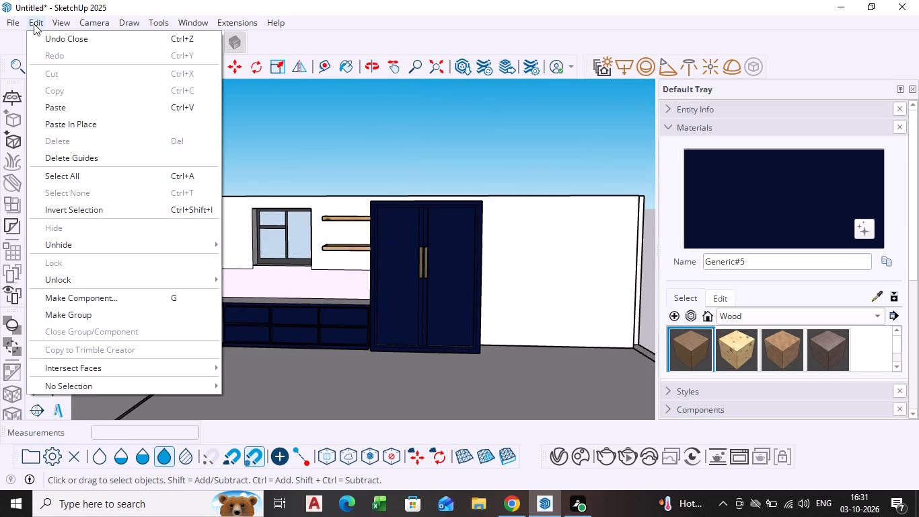
click(88, 161)
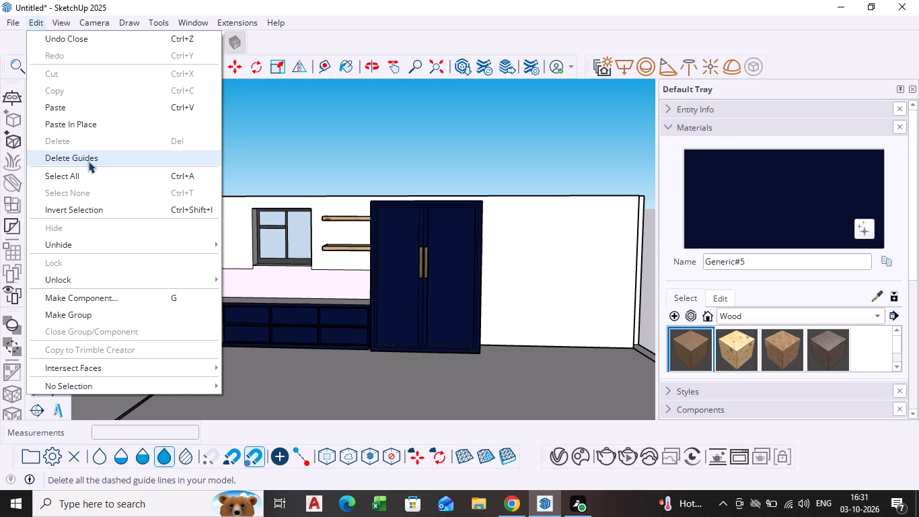
Open 3D Warehouse and browse the GOLD HANDLE models for a handle suited to the base cabinets.
scroll(347, 319, up, 1)
scroll(347, 319, down, 4)
middle_drag(347, 319, 289, 313)
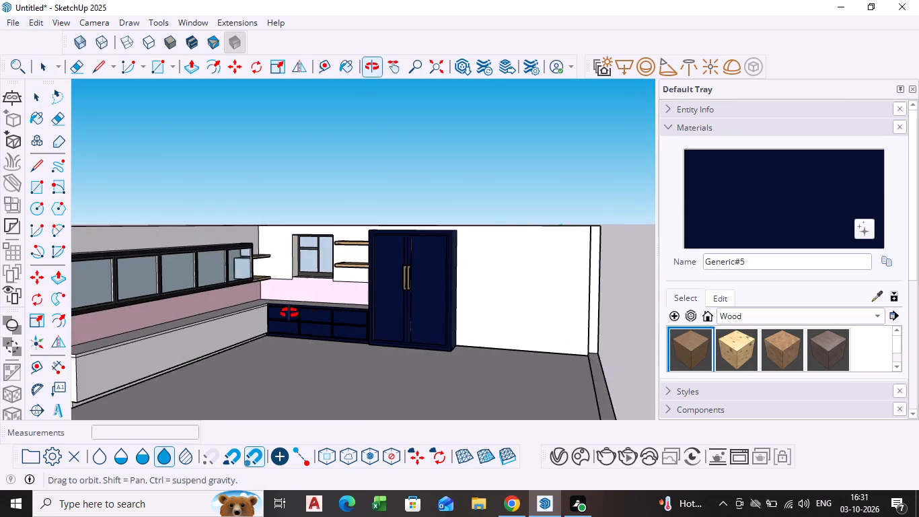
scroll(289, 313, down, 1)
middle_drag(289, 313, 266, 313)
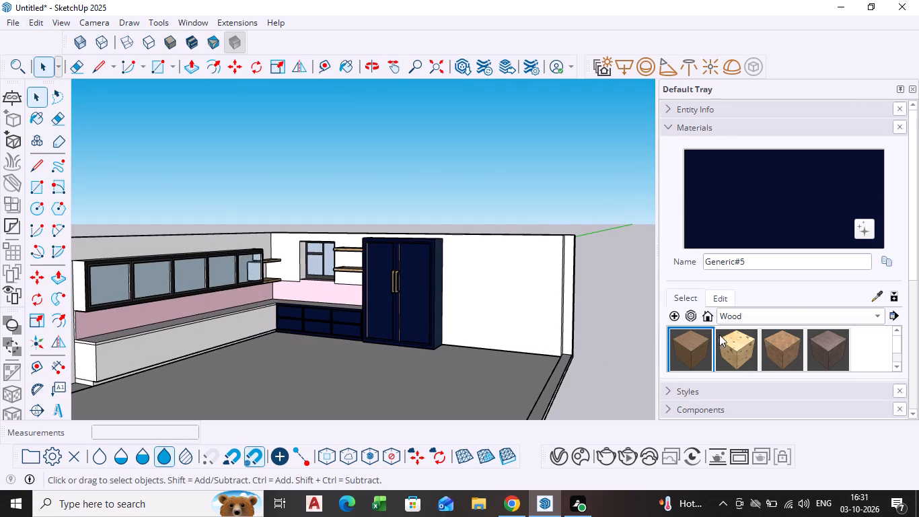
click(185, 19)
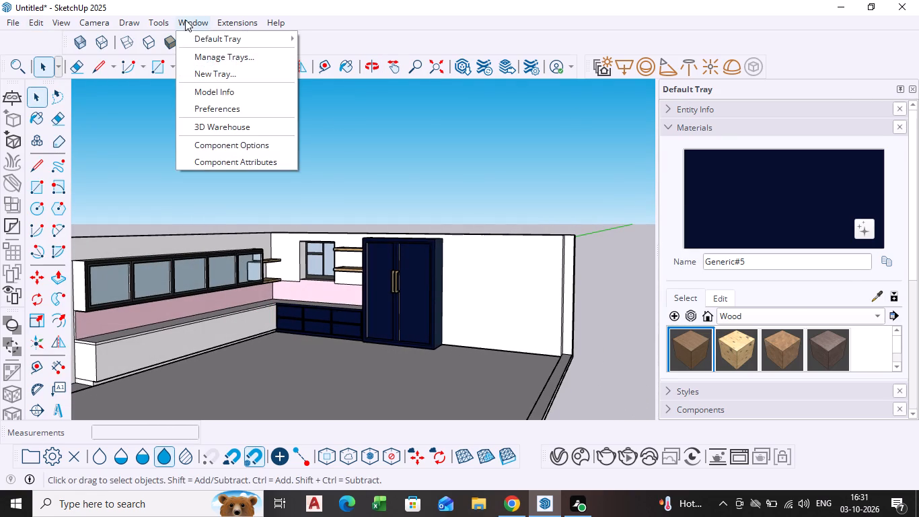
click(219, 130)
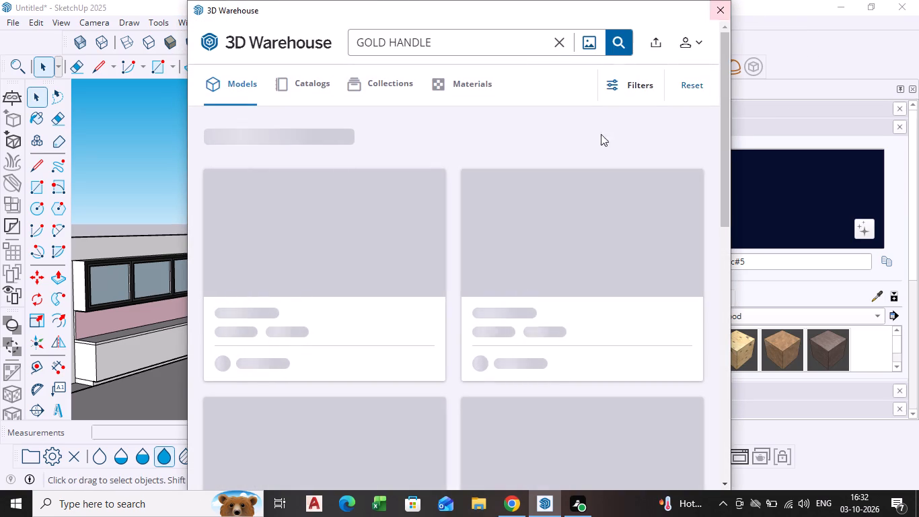
scroll(482, 301, down, 3)
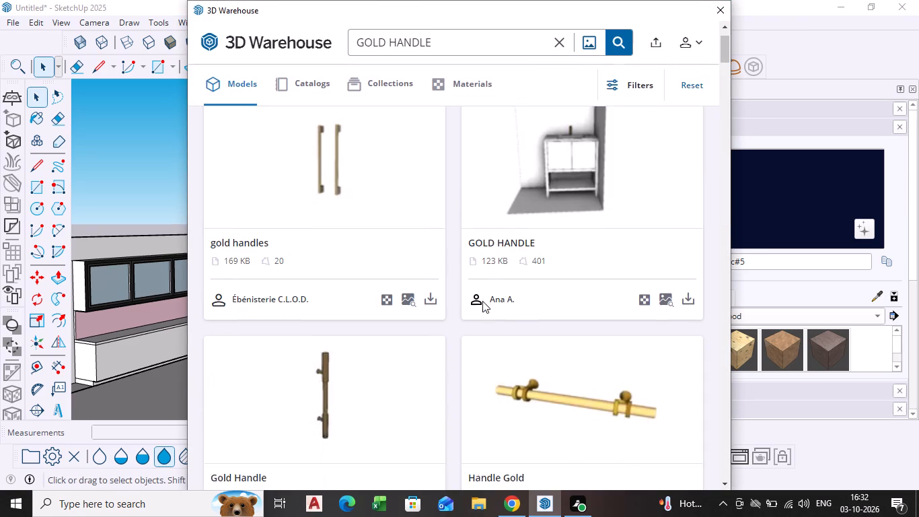
scroll(482, 301, down, 6)
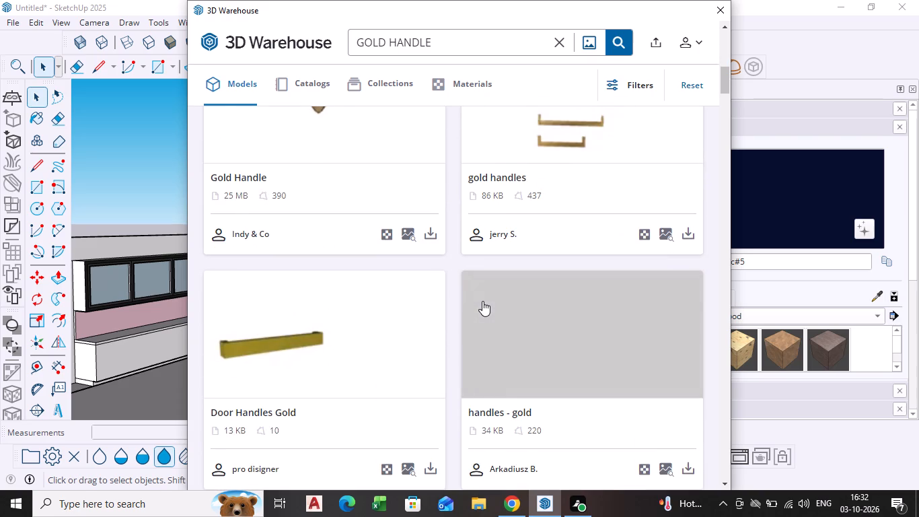
scroll(482, 301, down, 4)
scroll(482, 301, up, 3)
scroll(482, 301, down, 4)
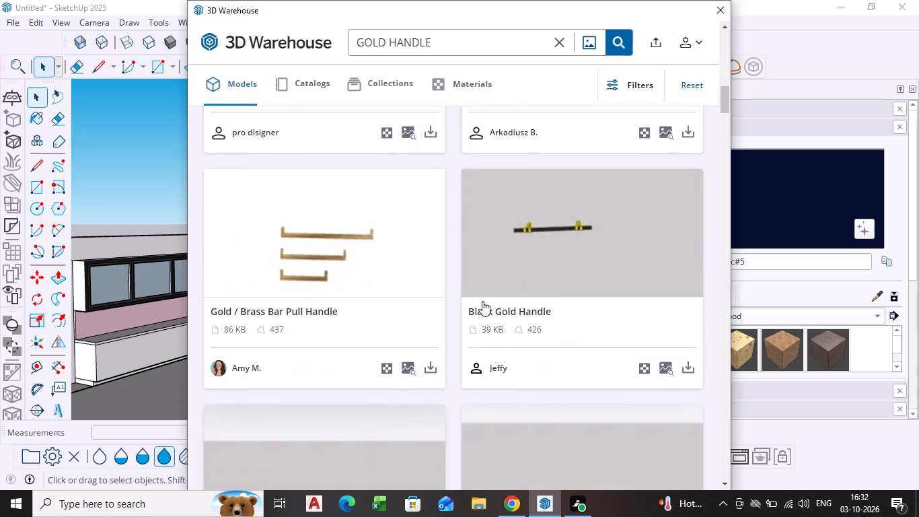
scroll(482, 301, up, 4)
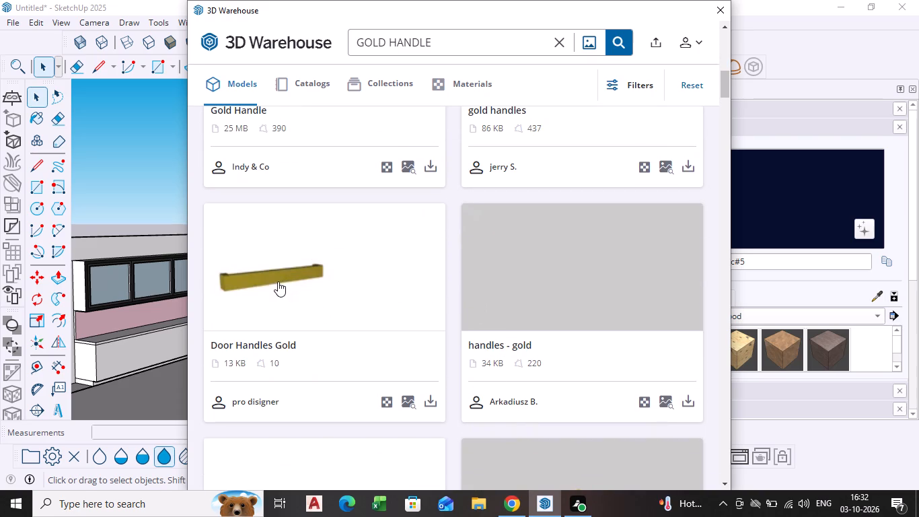
scroll(422, 354, down, 5)
scroll(534, 357, down, 4)
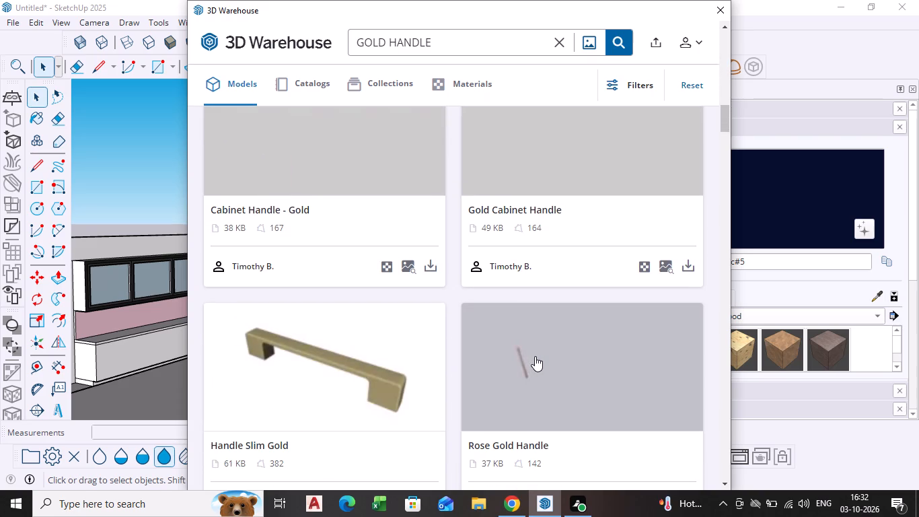
scroll(470, 328, up, 4)
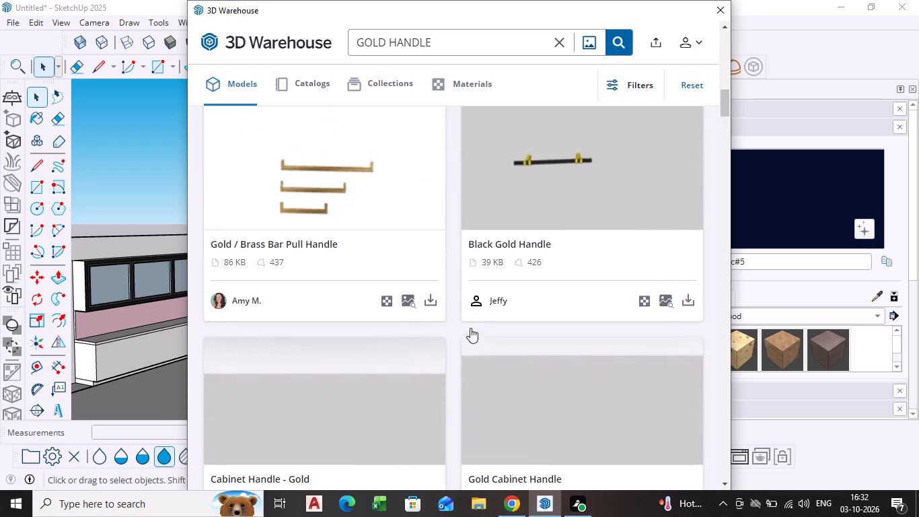
scroll(470, 328, down, 4)
scroll(531, 326, down, 8)
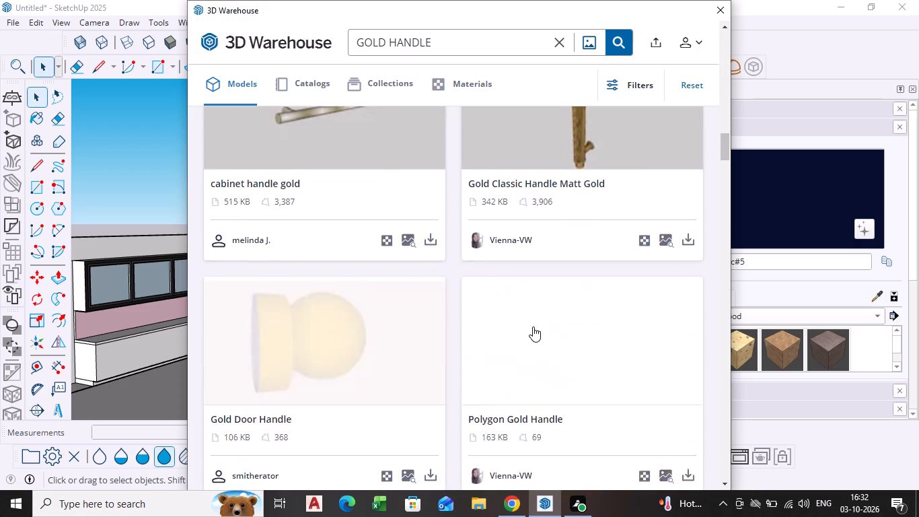
scroll(533, 326, down, 8)
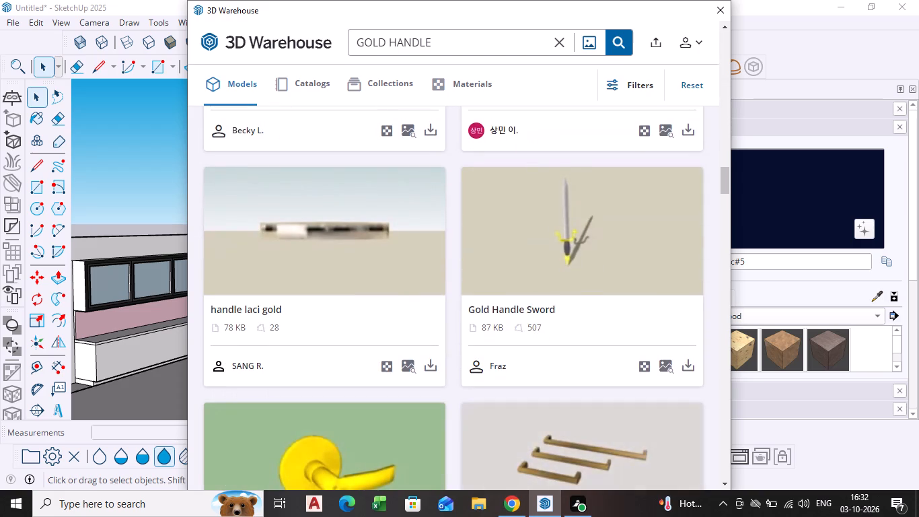
scroll(533, 326, down, 8)
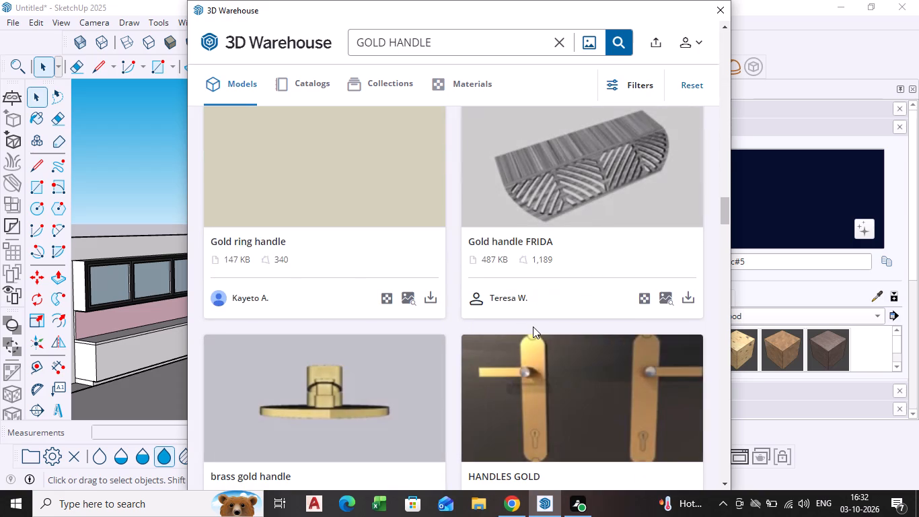
scroll(533, 326, down, 9)
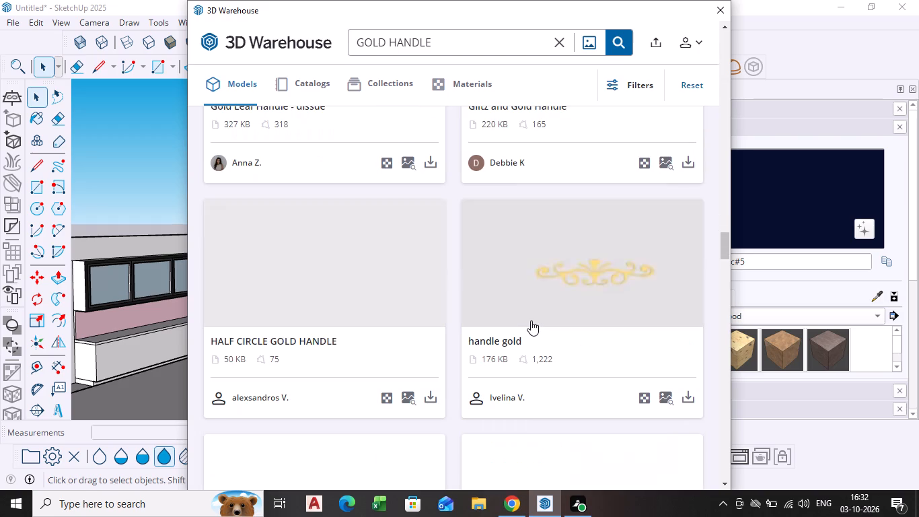
scroll(536, 317, down, 3)
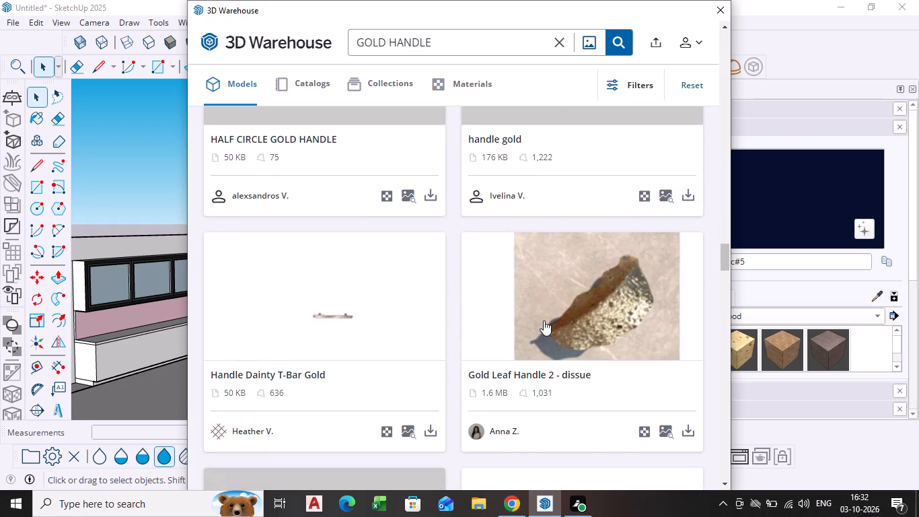
scroll(468, 372, down, 4)
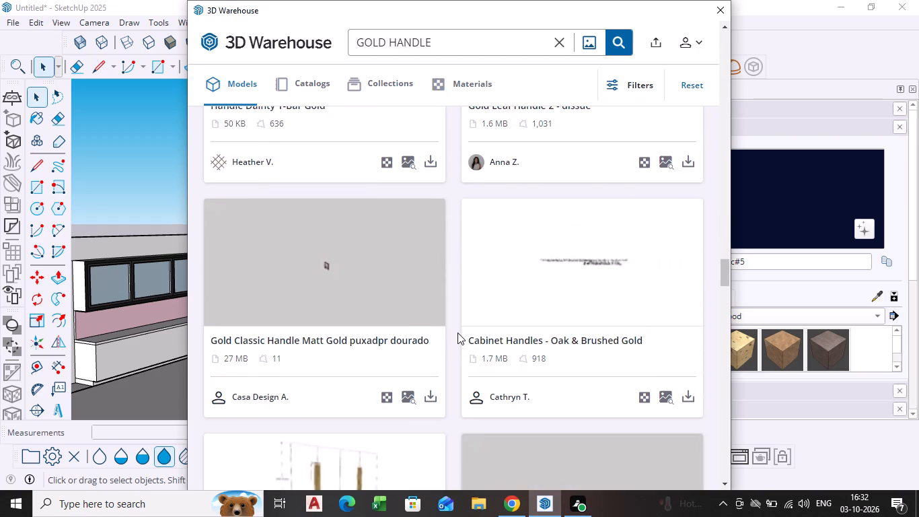
scroll(457, 333, down, 12)
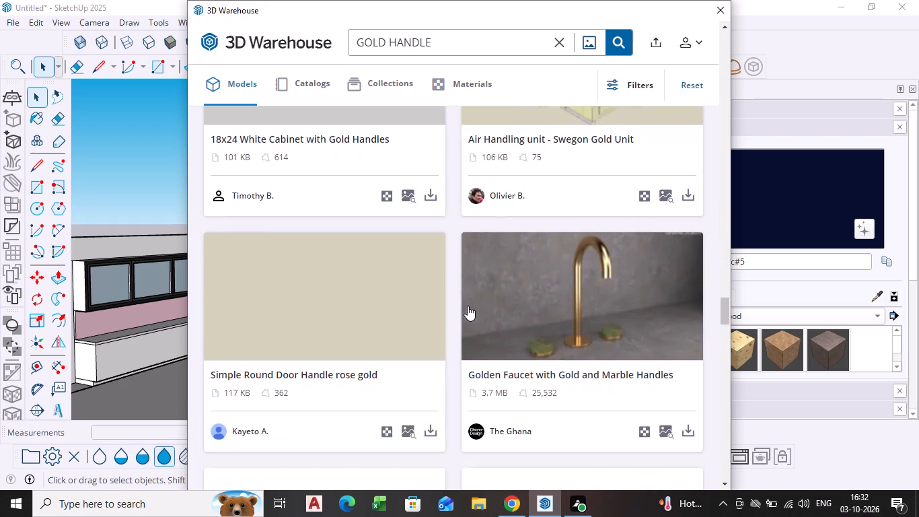
scroll(465, 311, down, 3)
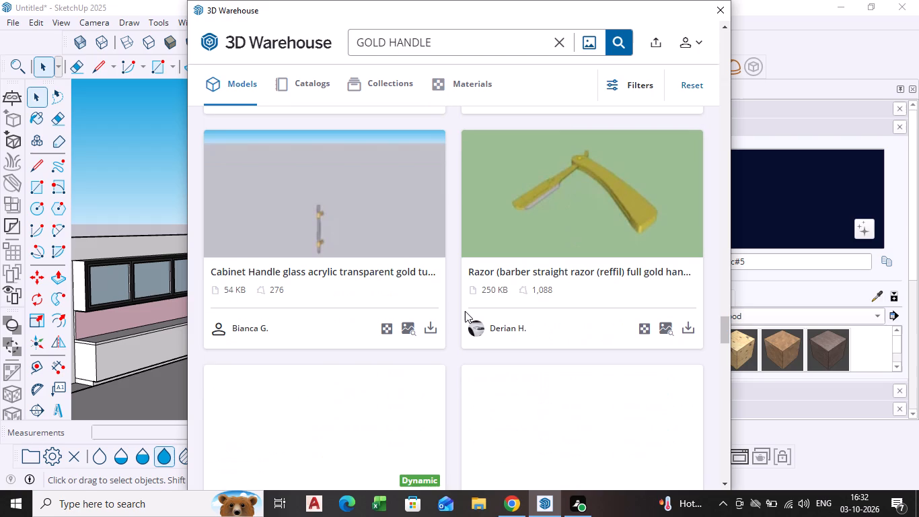
scroll(465, 311, down, 3)
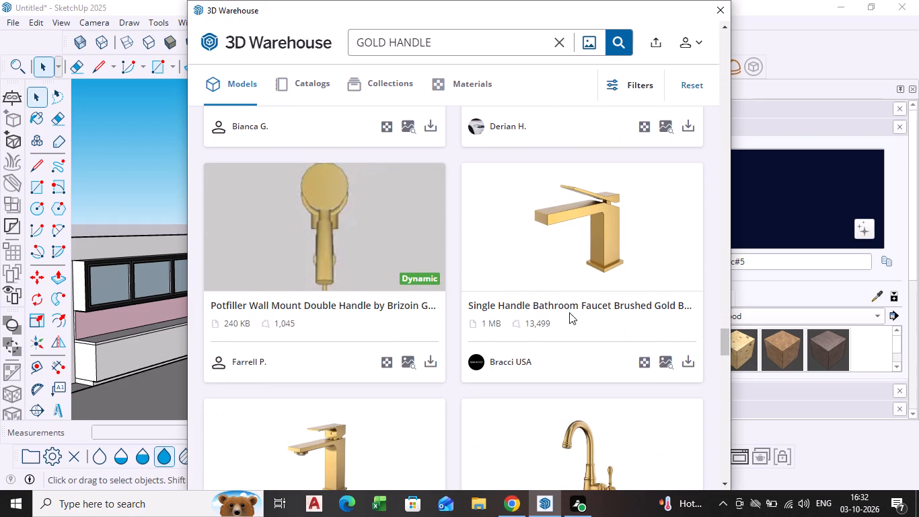
scroll(484, 259, down, 4)
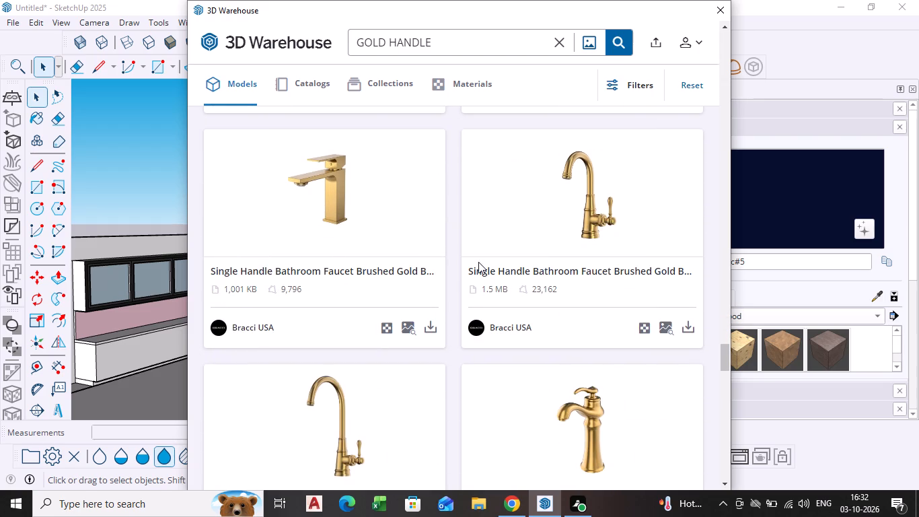
scroll(478, 262, up, 16)
scroll(476, 262, up, 5)
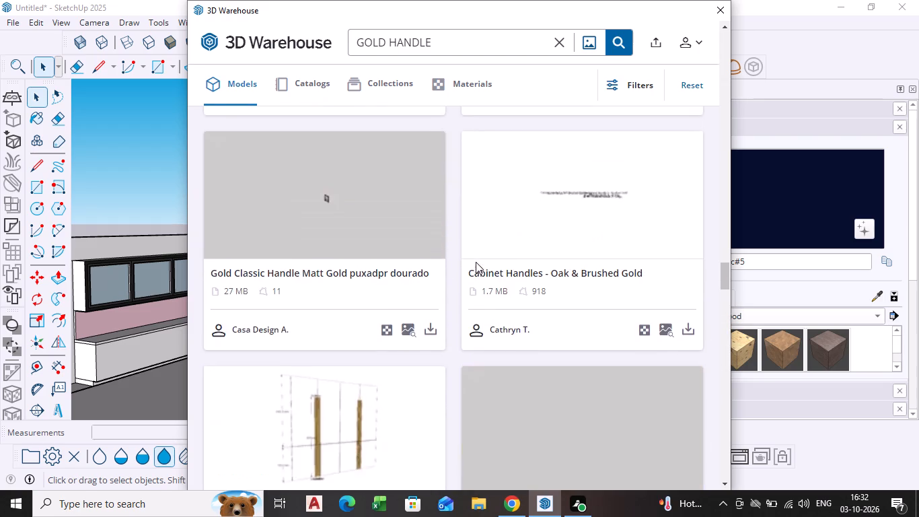
scroll(418, 268, up, 19)
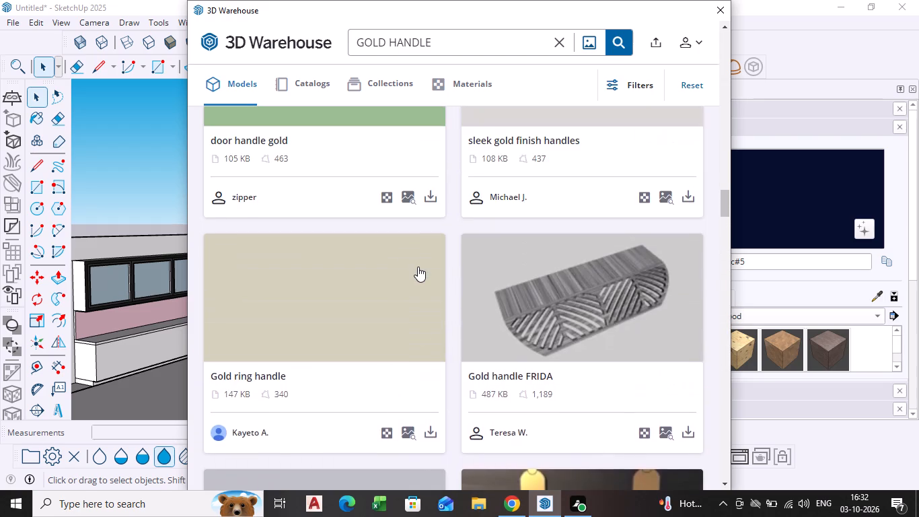
scroll(418, 267, up, 4)
scroll(411, 205, up, 6)
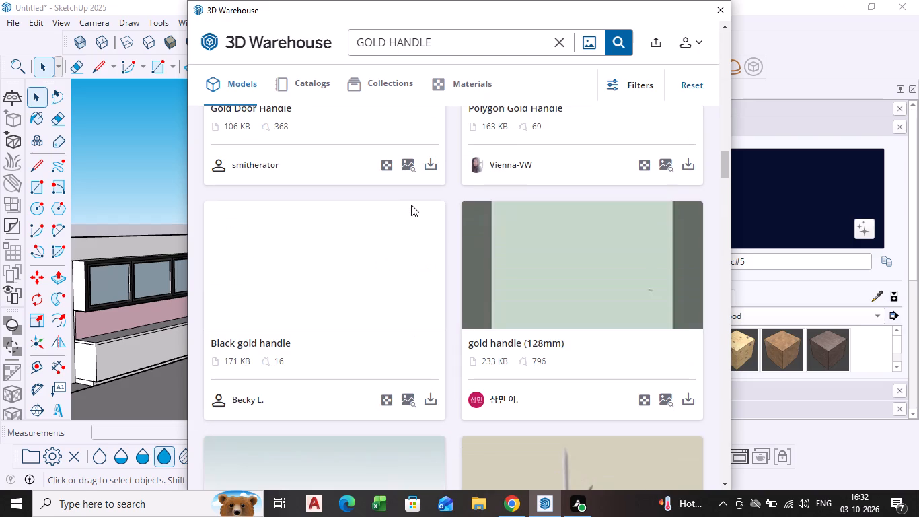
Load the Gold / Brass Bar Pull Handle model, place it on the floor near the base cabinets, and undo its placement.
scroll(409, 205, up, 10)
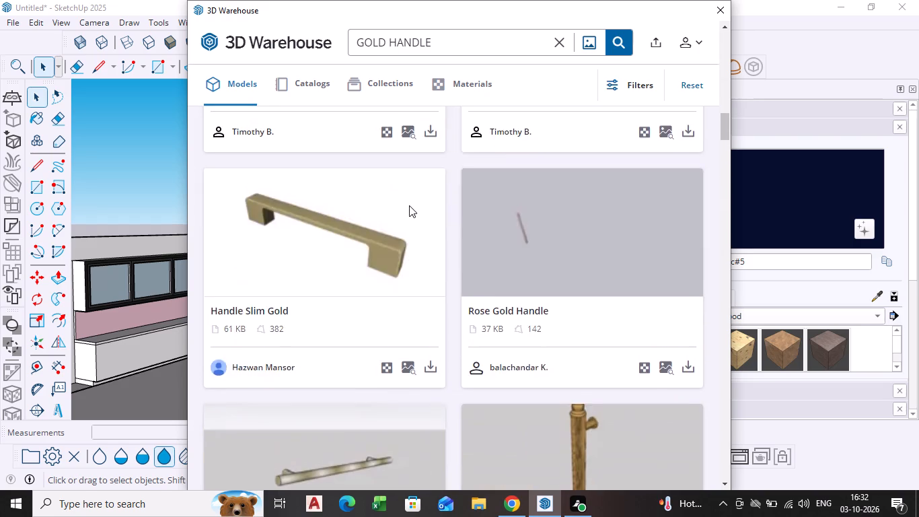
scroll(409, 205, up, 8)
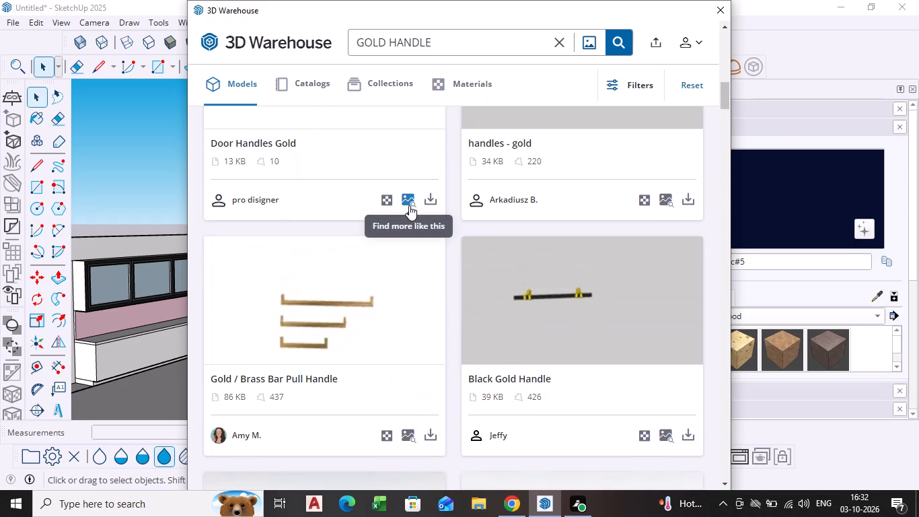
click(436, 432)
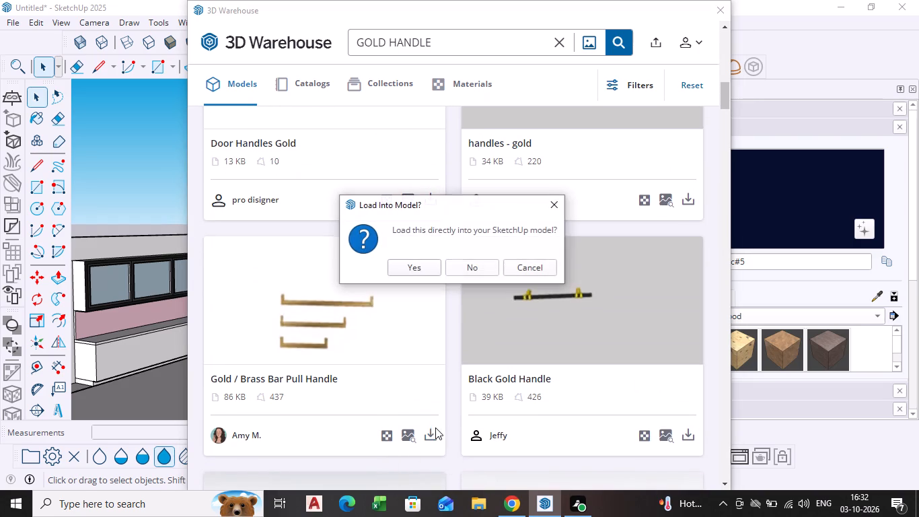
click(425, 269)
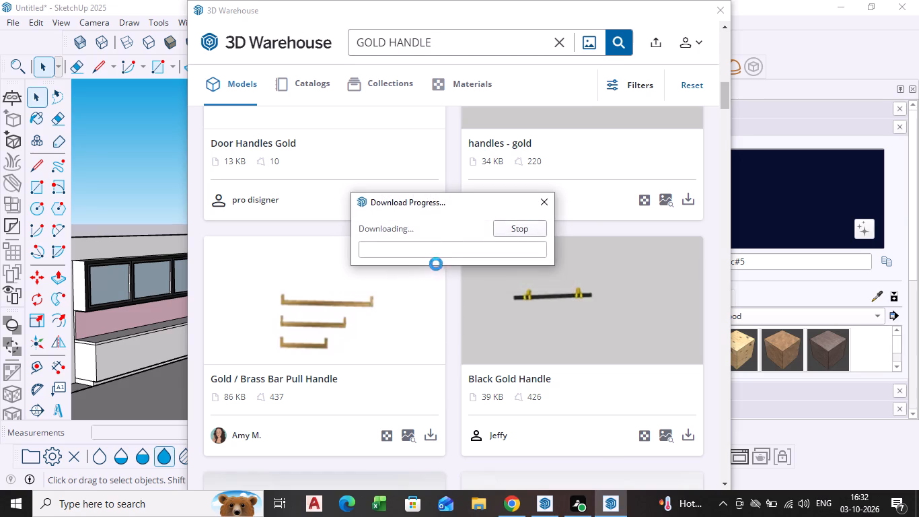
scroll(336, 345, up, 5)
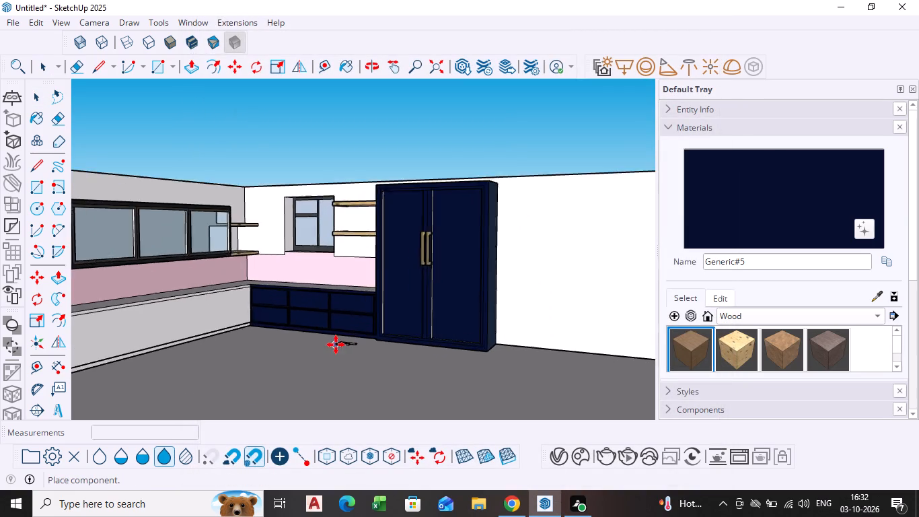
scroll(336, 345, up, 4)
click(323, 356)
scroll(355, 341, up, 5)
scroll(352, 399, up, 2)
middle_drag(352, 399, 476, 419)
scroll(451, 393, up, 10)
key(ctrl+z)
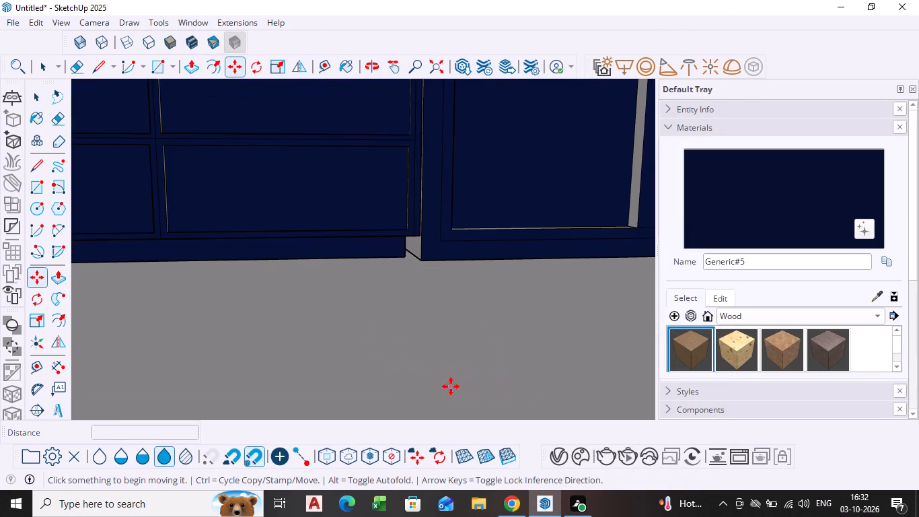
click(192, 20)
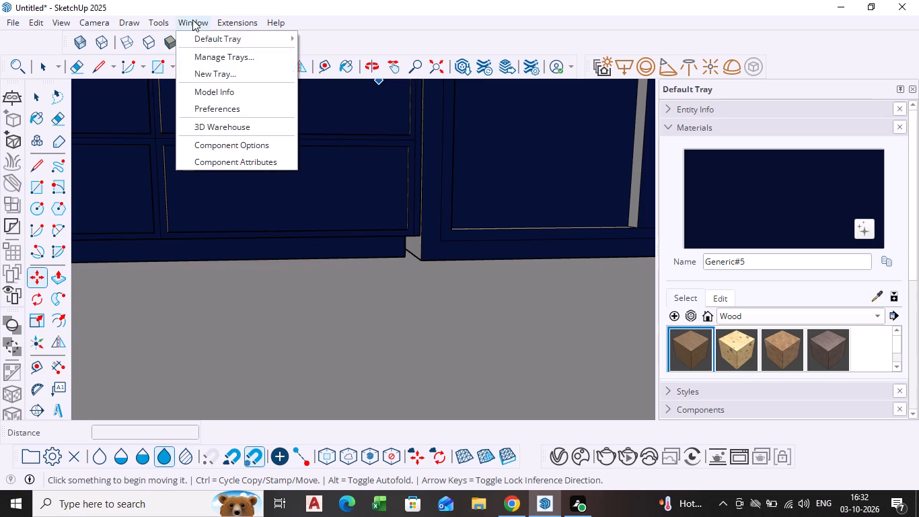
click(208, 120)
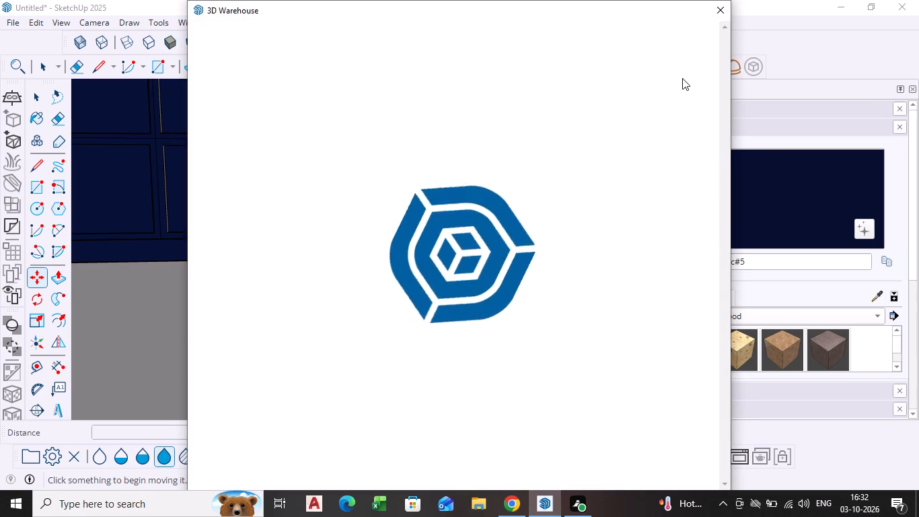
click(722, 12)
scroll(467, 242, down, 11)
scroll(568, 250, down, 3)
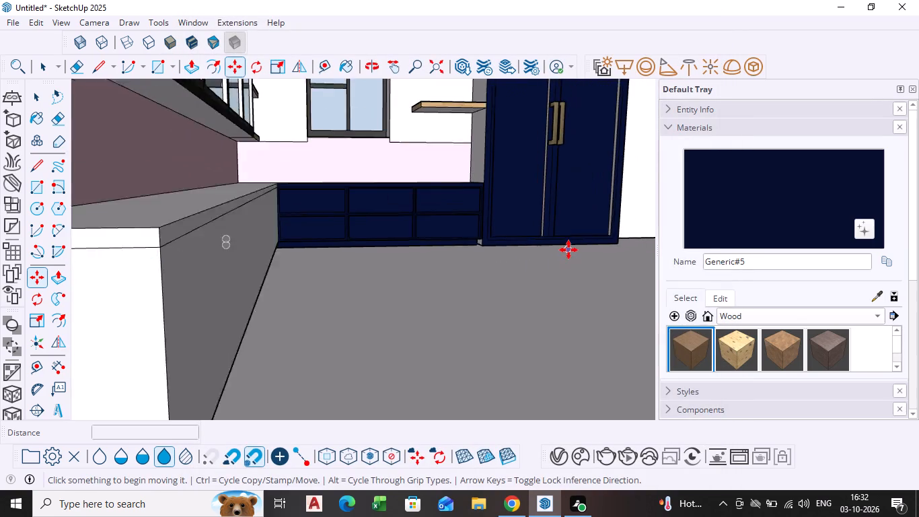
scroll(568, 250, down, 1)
Reopen 3D Warehouse and browse the GOLD HANDLE models for another handle that suits the base cabinet drawers.
click(195, 25)
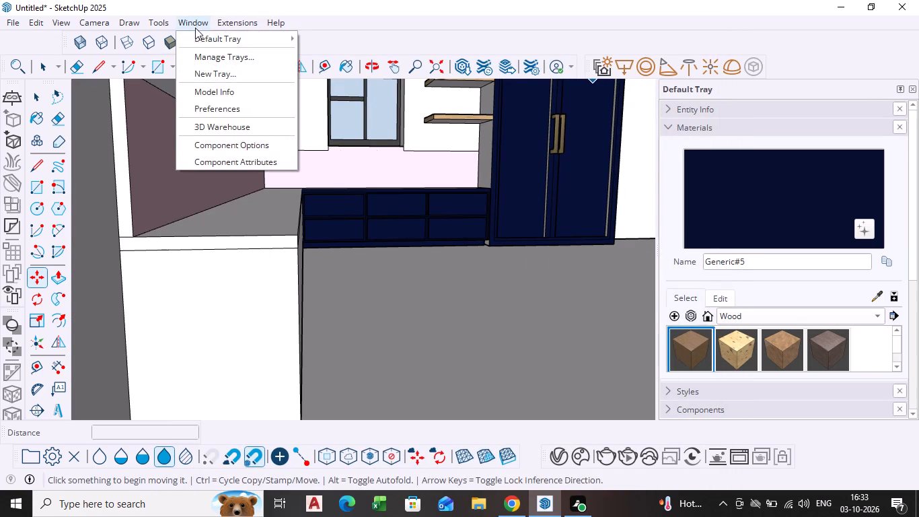
click(200, 129)
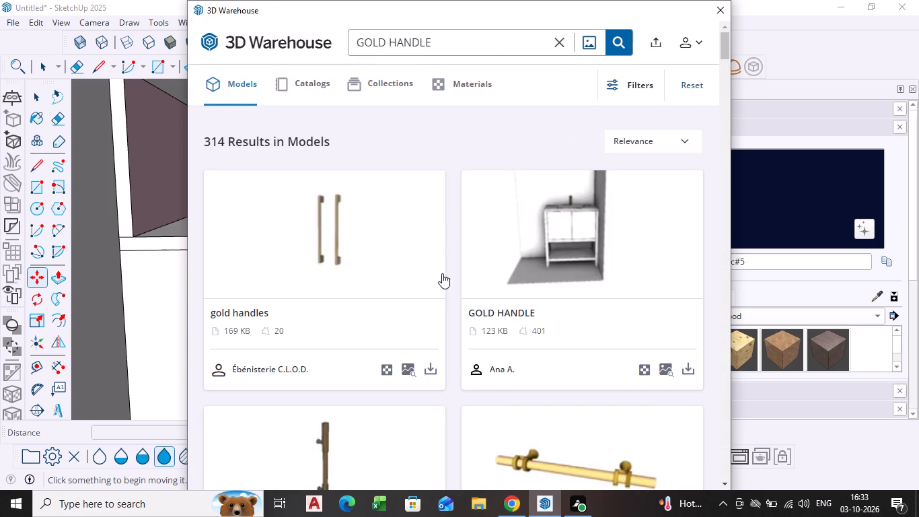
scroll(442, 275, down, 11)
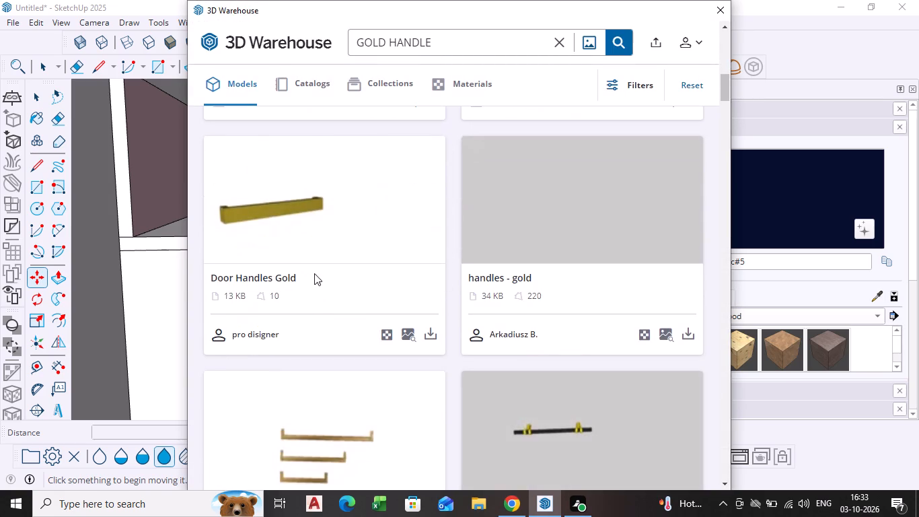
scroll(394, 312, down, 4)
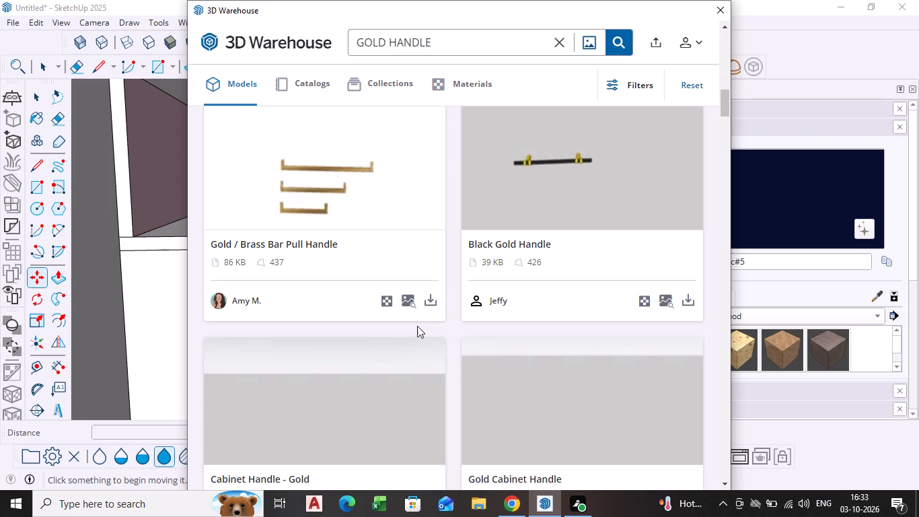
scroll(417, 326, down, 7)
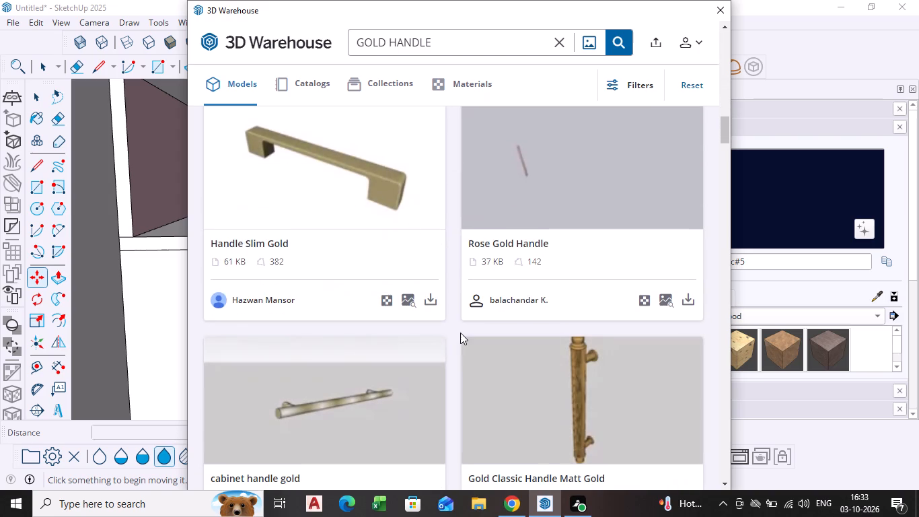
scroll(460, 333, down, 9)
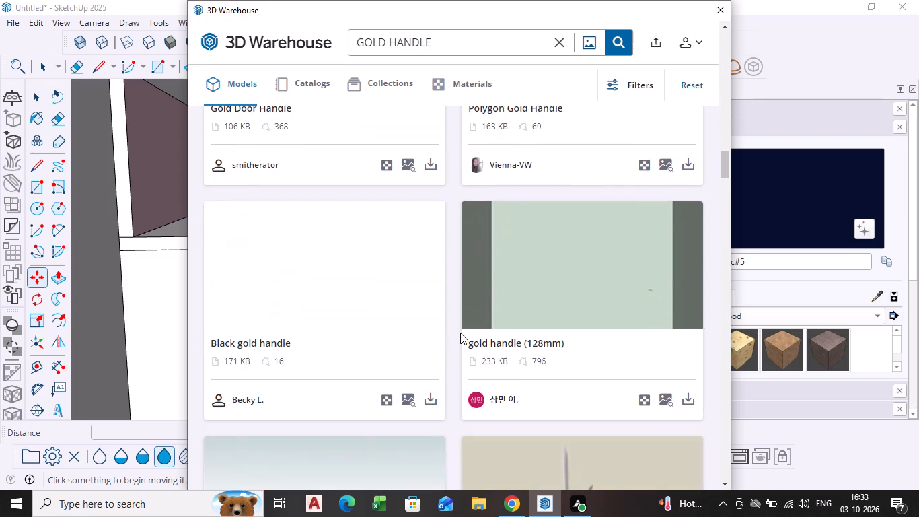
scroll(460, 333, down, 8)
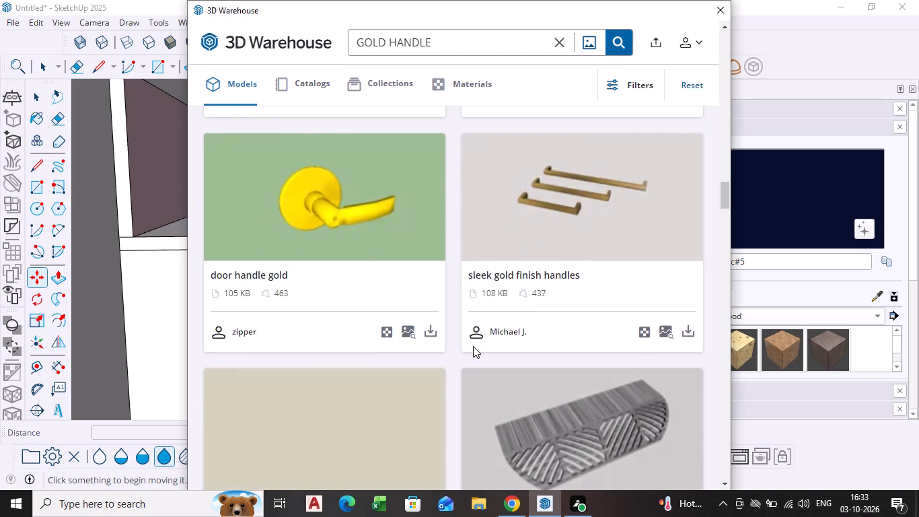
scroll(473, 346, down, 4)
scroll(556, 224, down, 7)
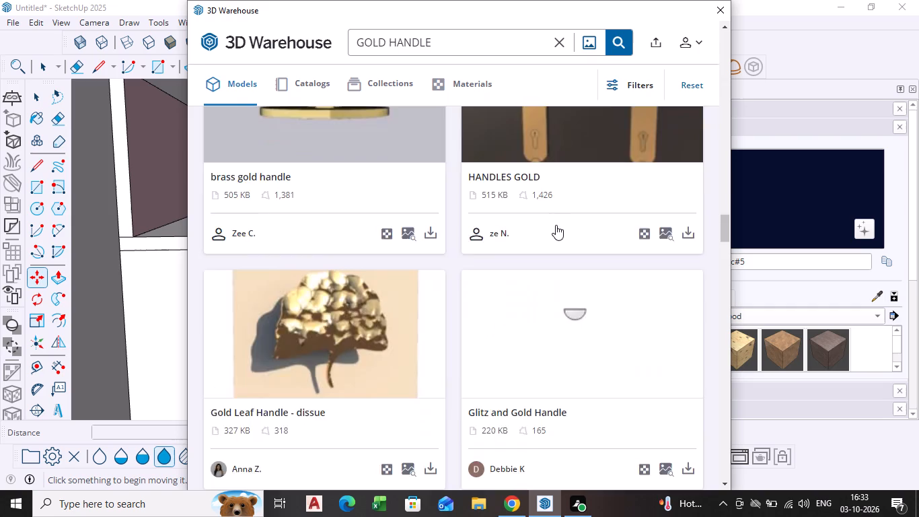
scroll(403, 285, up, 18)
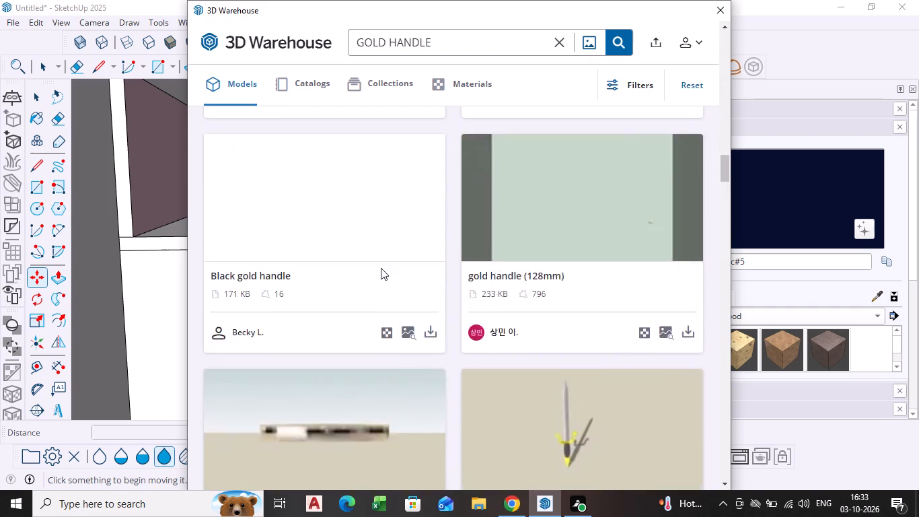
scroll(381, 268, up, 17)
scroll(381, 268, up, 10)
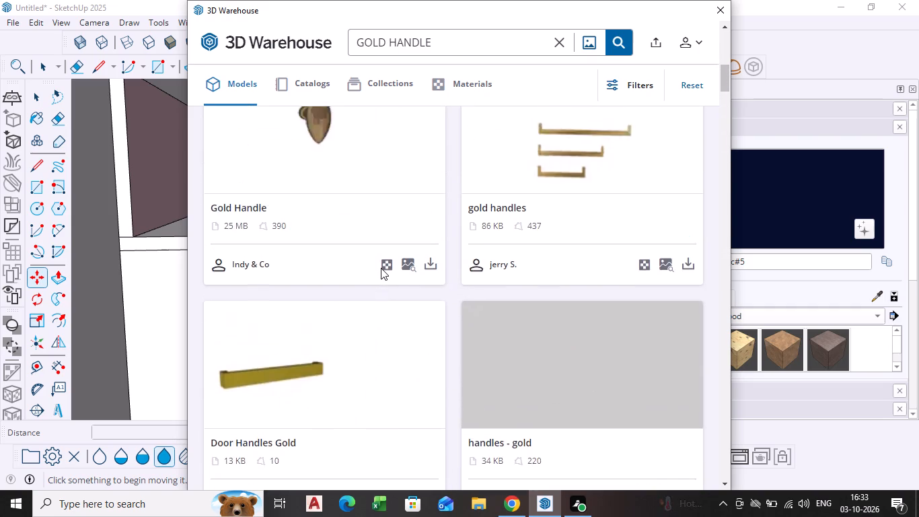
scroll(393, 275, down, 5)
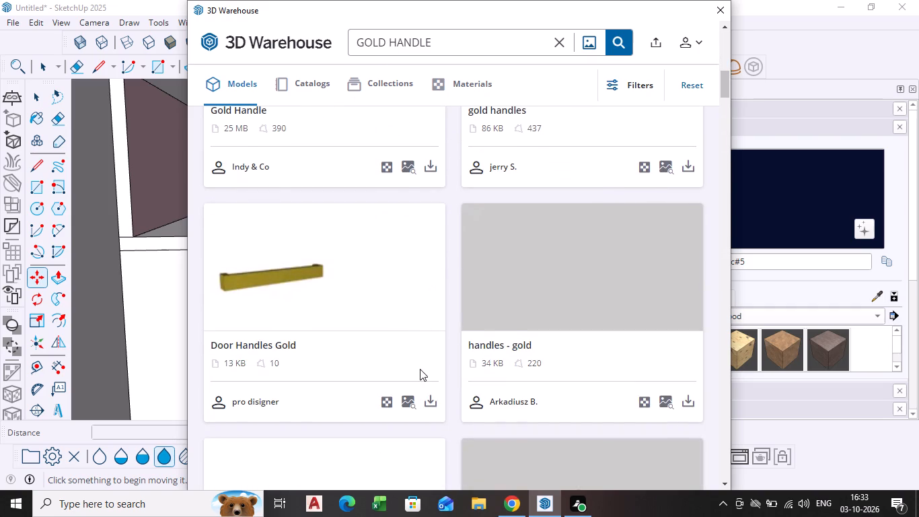
Load the Door Handles Gold model and place it on the upper base-cabinet drawer front beside the tall cabinet.
click(435, 395)
click(402, 262)
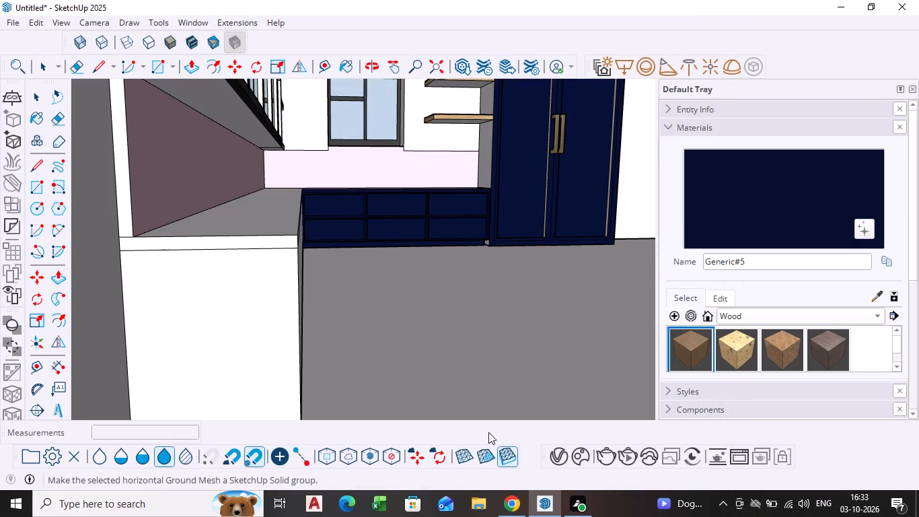
scroll(424, 316, down, 3)
middle_drag(418, 287, 322, 281)
scroll(389, 235, up, 5)
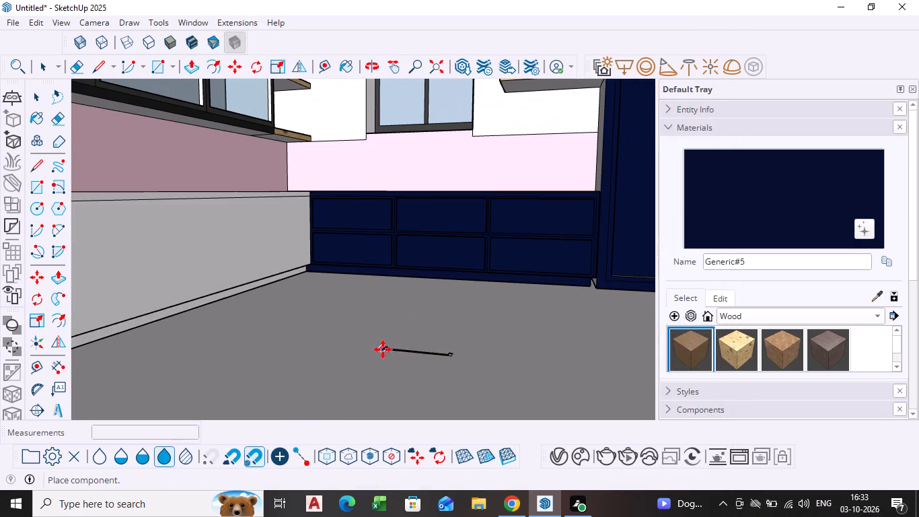
scroll(462, 199, up, 5)
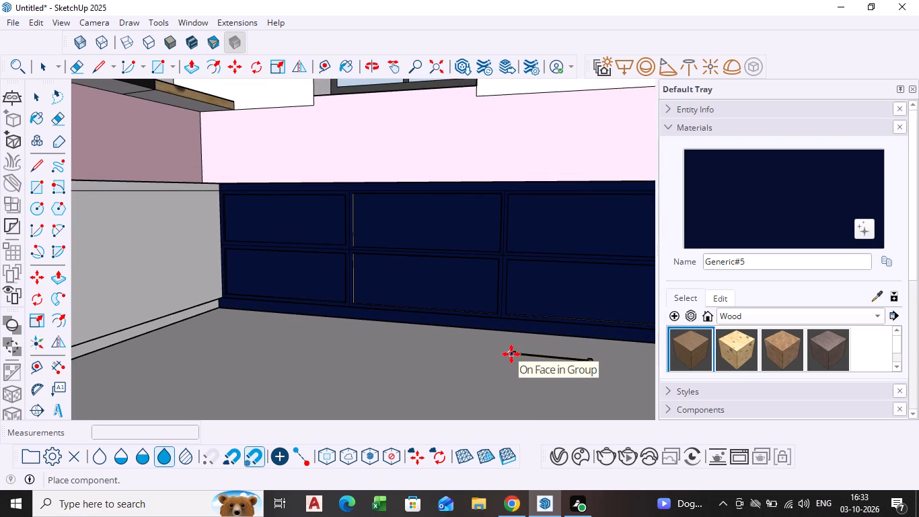
scroll(587, 287, up, 4)
scroll(571, 279, down, 1)
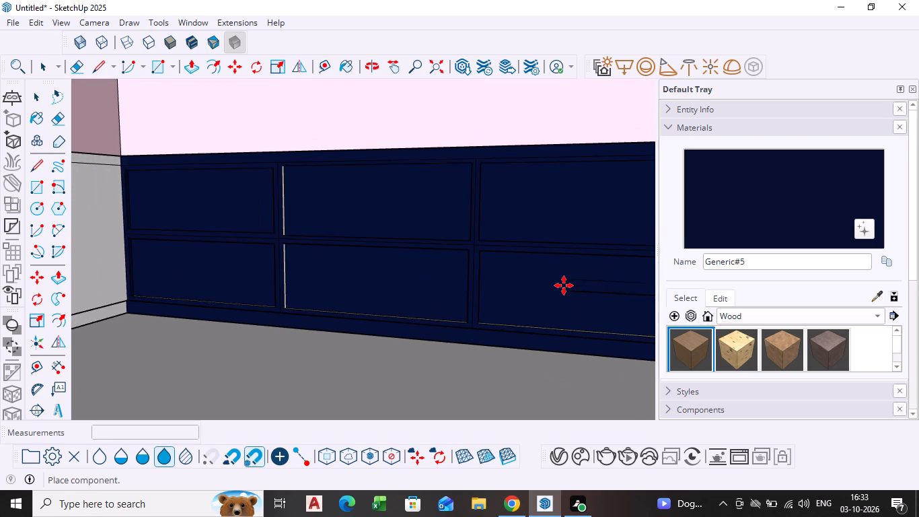
middle_drag(564, 285, 404, 305)
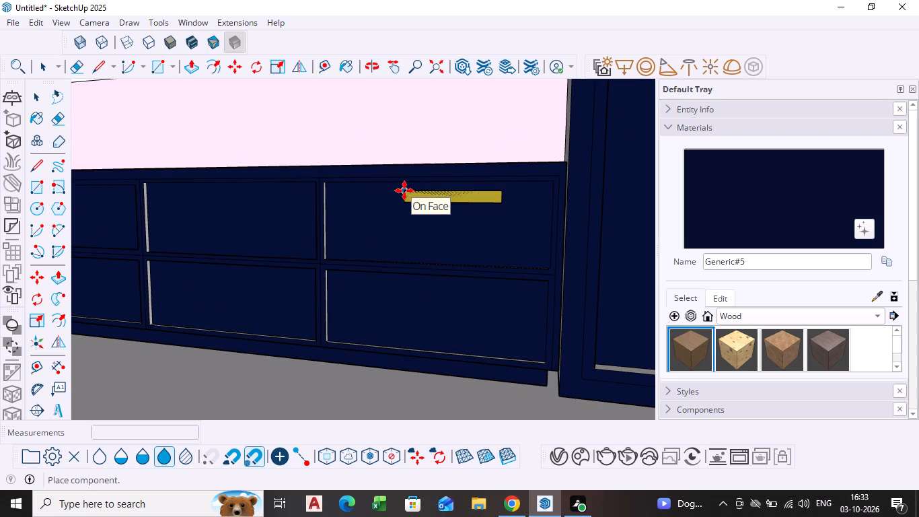
click(402, 191)
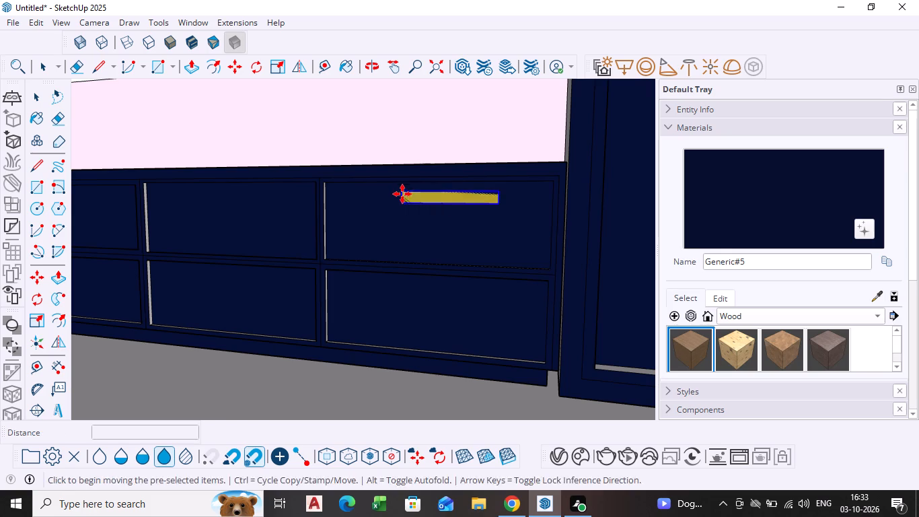
Move the gold handle about 3 1/4" along the green axis so it projects out of the drawer front.
middle_drag(426, 214, 340, 279)
scroll(414, 252, up, 3)
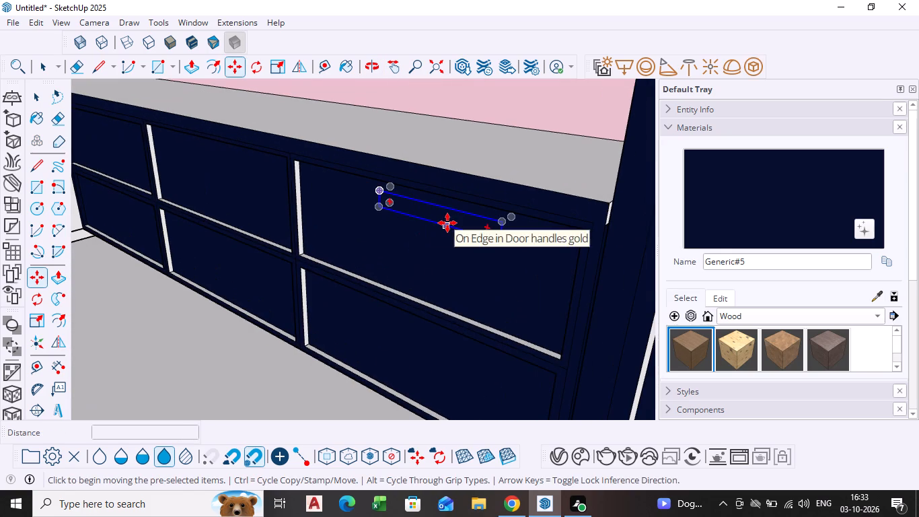
key(m)
click(447, 223)
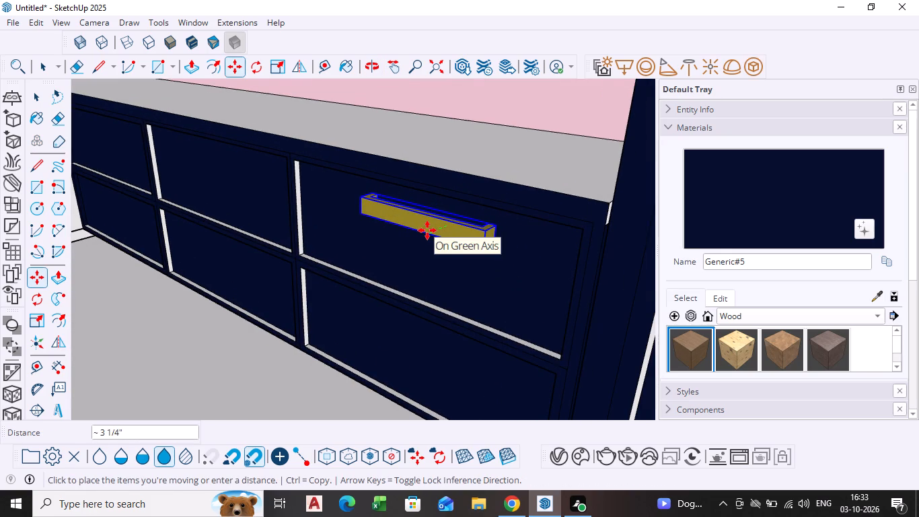
click(427, 230)
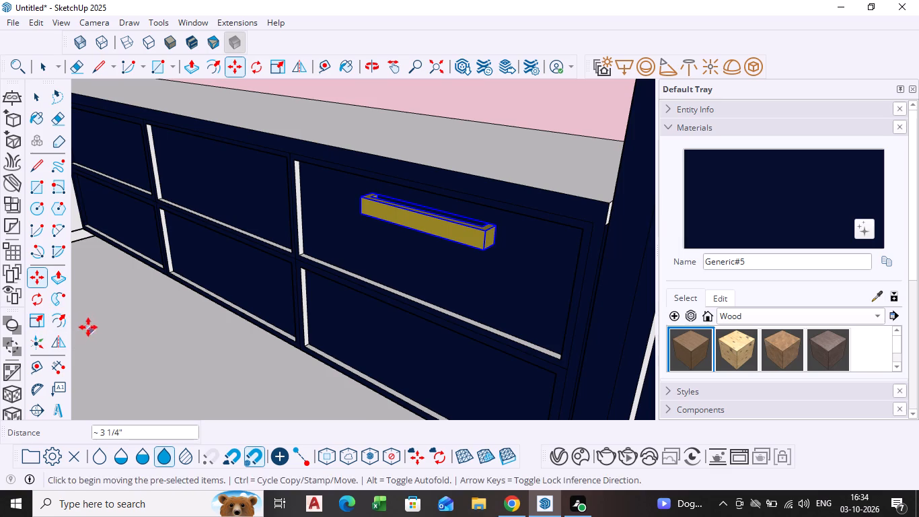
Scale the gold drawer handle up uniformly by a factor of about 1.03.
click(44, 326)
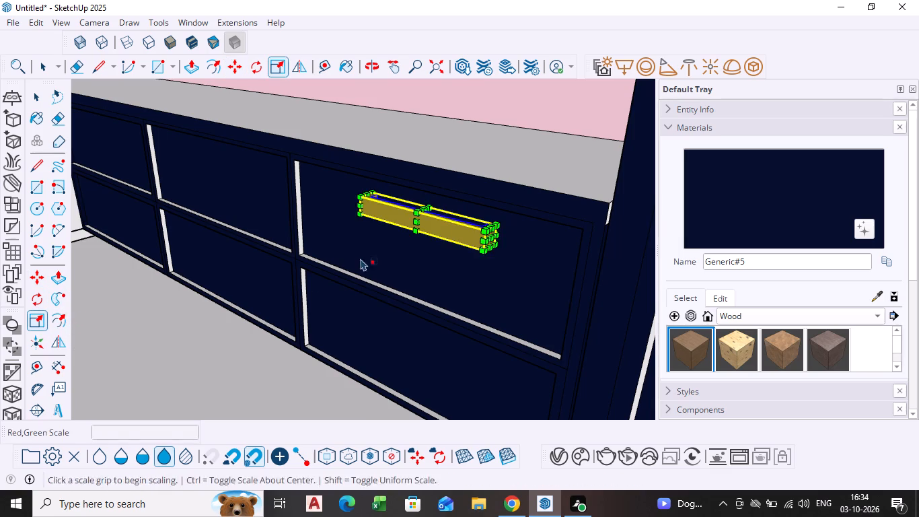
middle_drag(362, 258, 326, 295)
scroll(381, 279, up, 4)
middle_drag(470, 307, 447, 310)
scroll(449, 309, up, 4)
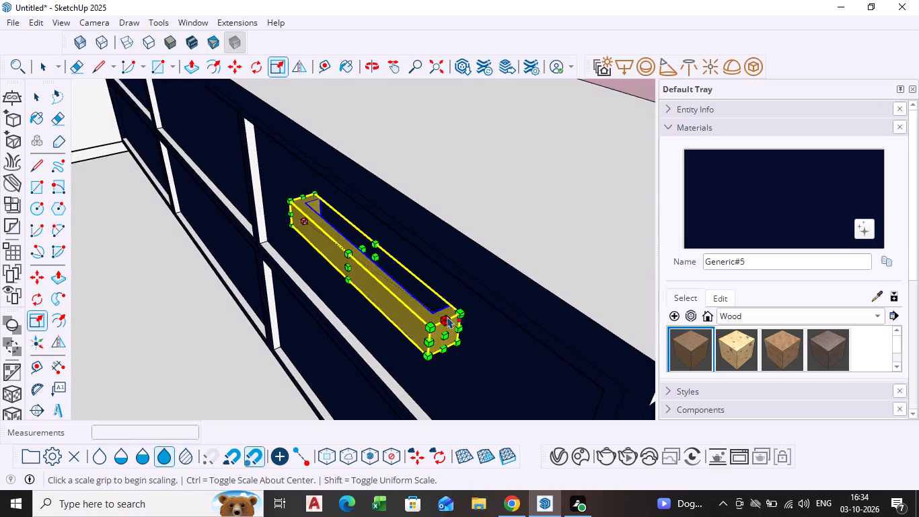
scroll(447, 316, up, 2)
click(464, 314)
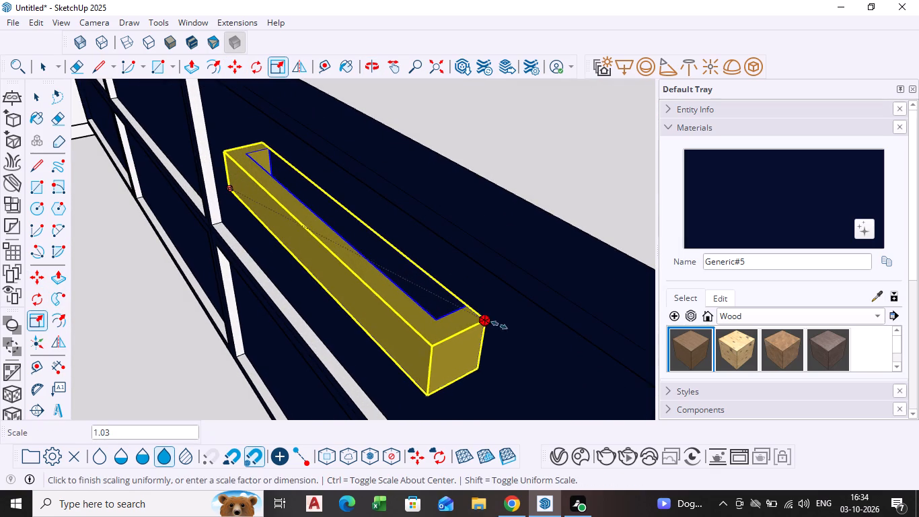
click(509, 329)
Scale the gold handle along the green axis by about 1.5 to deepen it toward the drawer front.
middle_drag(371, 292, 336, 333)
scroll(338, 334, down, 1)
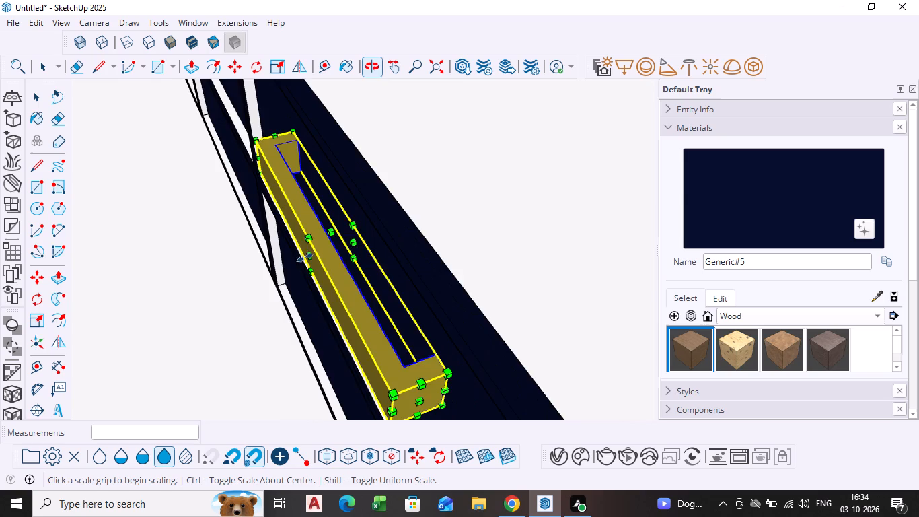
scroll(308, 236, up, 9)
click(385, 233)
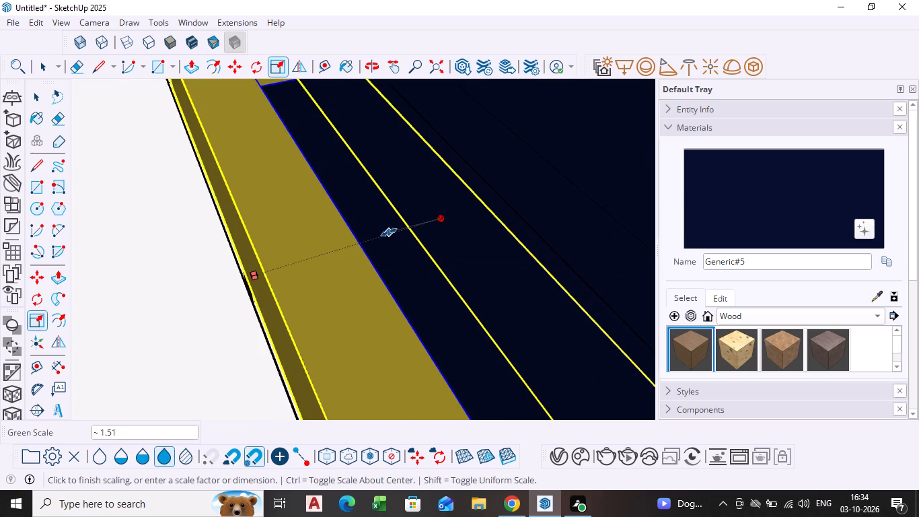
click(392, 231)
scroll(385, 256, down, 13)
scroll(370, 277, up, 3)
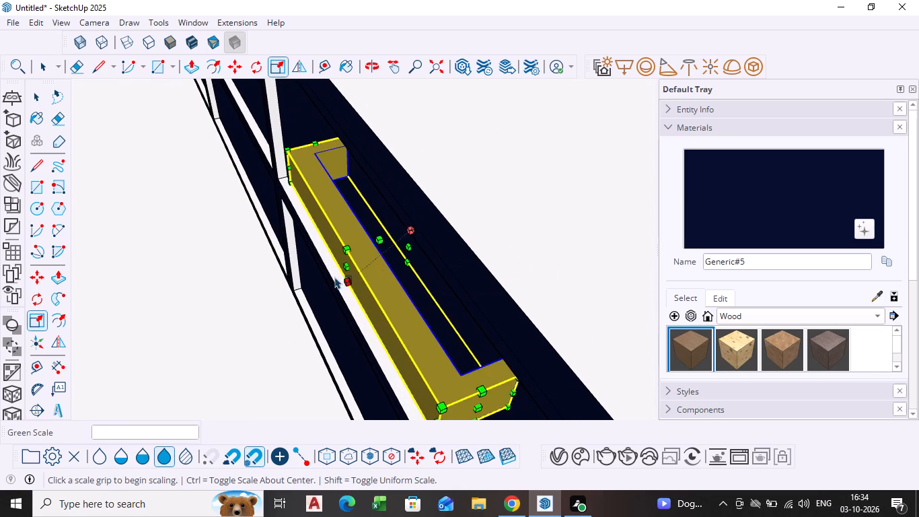
Scale the gold handle slightly further outward from the drawer front along the green axis.
click(342, 268)
click(326, 272)
scroll(314, 302, down, 6)
middle_drag(324, 304, 466, 243)
key(space)
click(363, 315)
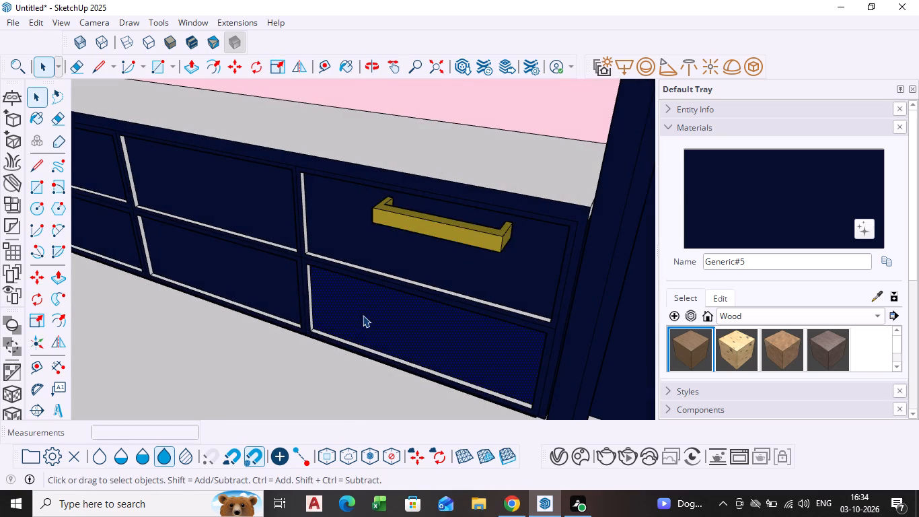
Scale the gold handle along the green axis by about 0.86 to reduce its projection from the drawer.
scroll(344, 359, down, 2)
middle_drag(352, 356, 453, 313)
scroll(443, 316, down, 11)
middle_drag(423, 351, 423, 335)
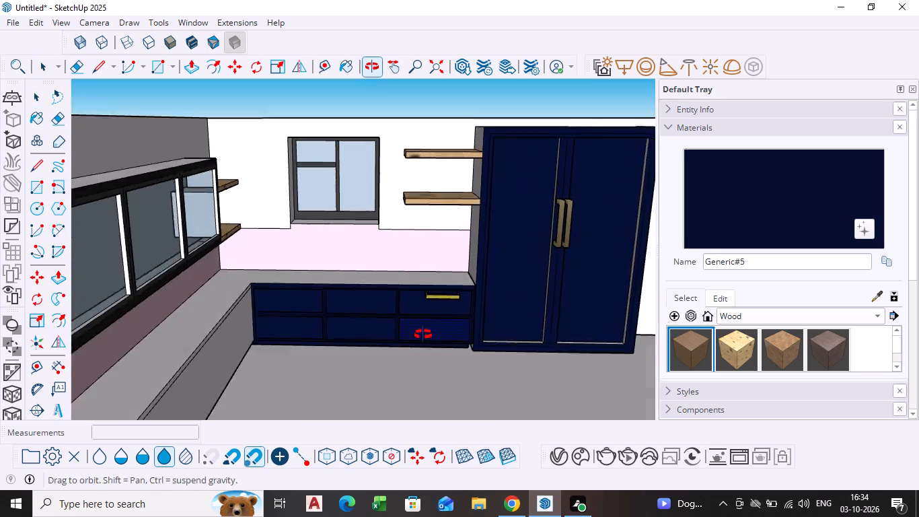
middle_drag(423, 335, 428, 316)
scroll(445, 298, up, 10)
click(445, 297)
scroll(445, 297, up, 5)
middle_drag(445, 297, 442, 301)
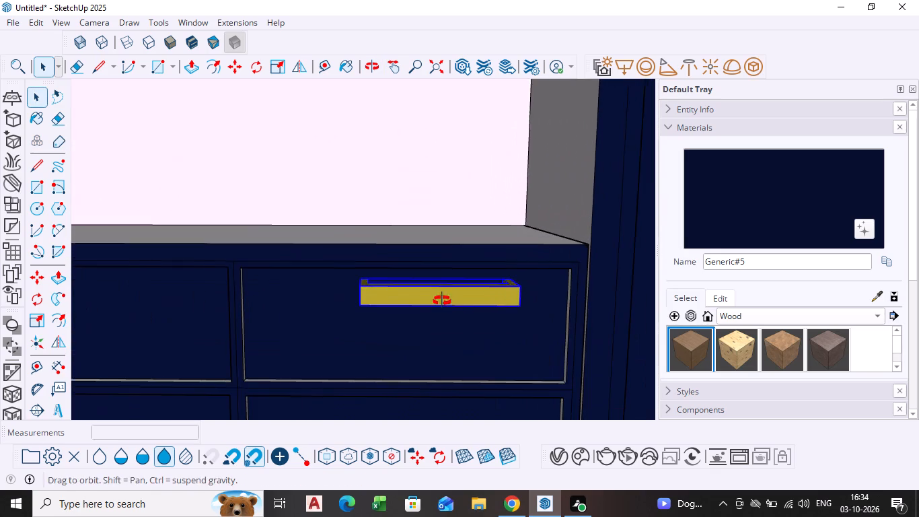
middle_drag(442, 301, 392, 365)
scroll(418, 317, up, 4)
middle_drag(418, 316, 373, 360)
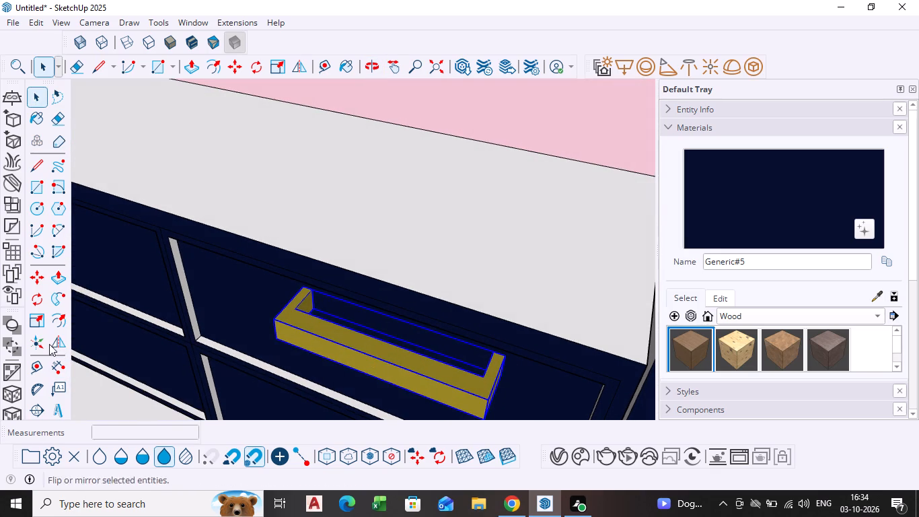
click(42, 320)
middle_click(231, 315)
scroll(343, 368, up, 4)
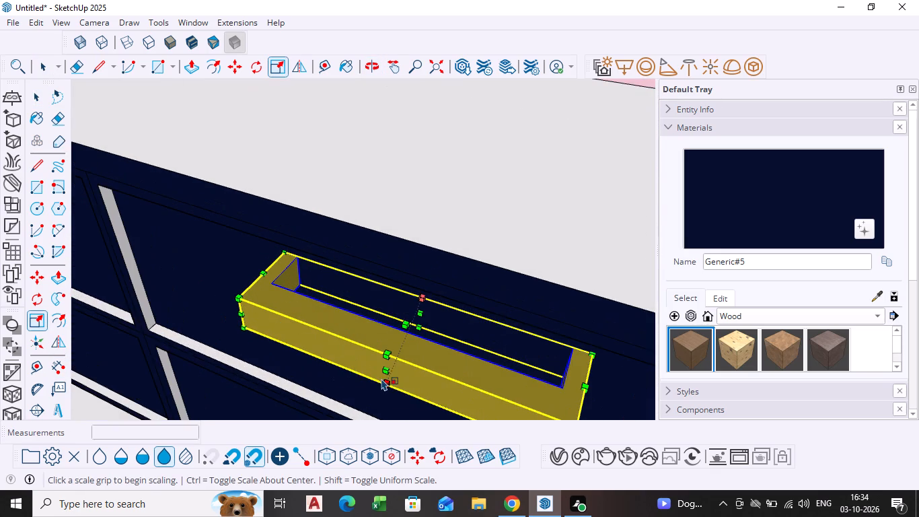
click(383, 374)
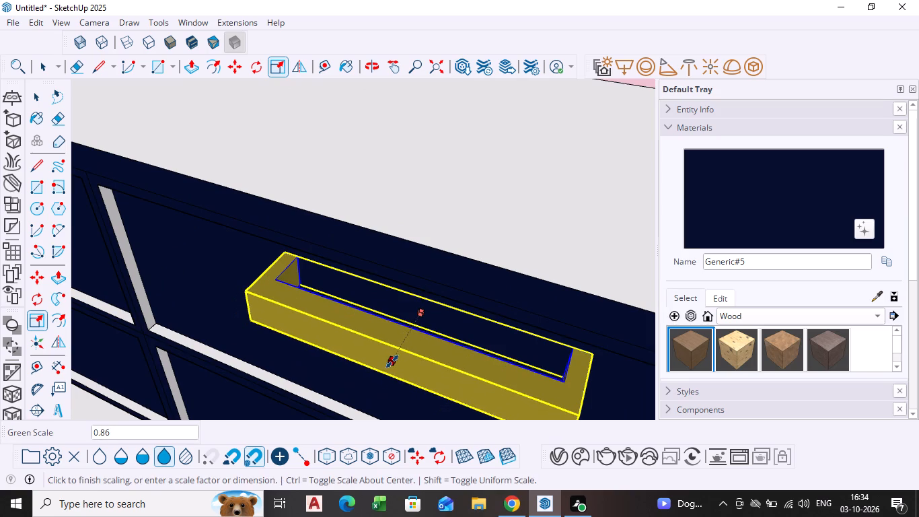
click(392, 361)
Scale the gold handle along the green axis again by about 0.88 to make it shallower.
middle_drag(392, 361, 248, 360)
scroll(392, 361, down, 1)
scroll(261, 322, up, 4)
middle_drag(261, 322, 224, 329)
scroll(281, 314, up, 4)
middle_drag(251, 324, 268, 324)
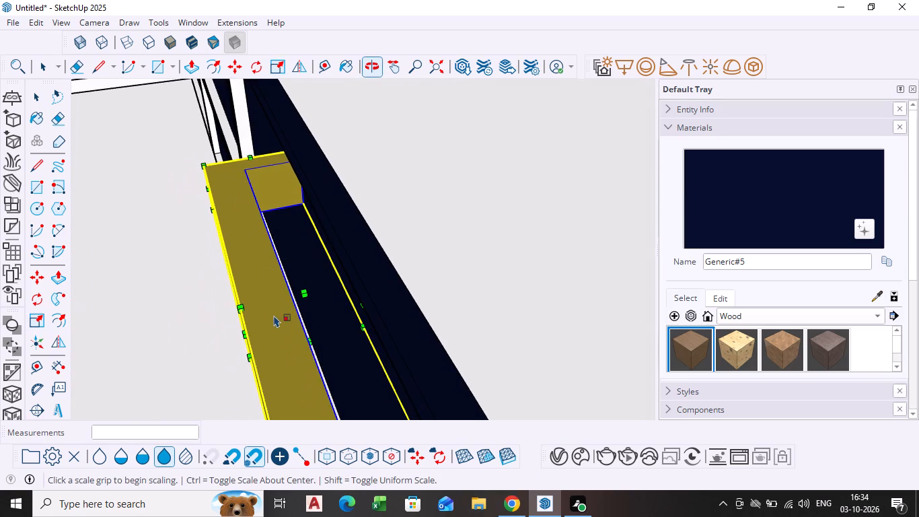
middle_drag(231, 246, 536, 242)
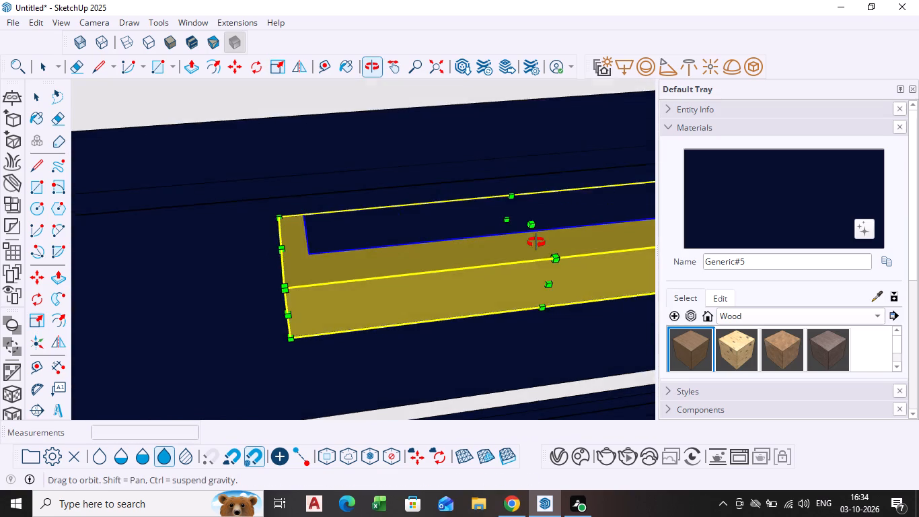
middle_drag(536, 242, 531, 242)
click(550, 287)
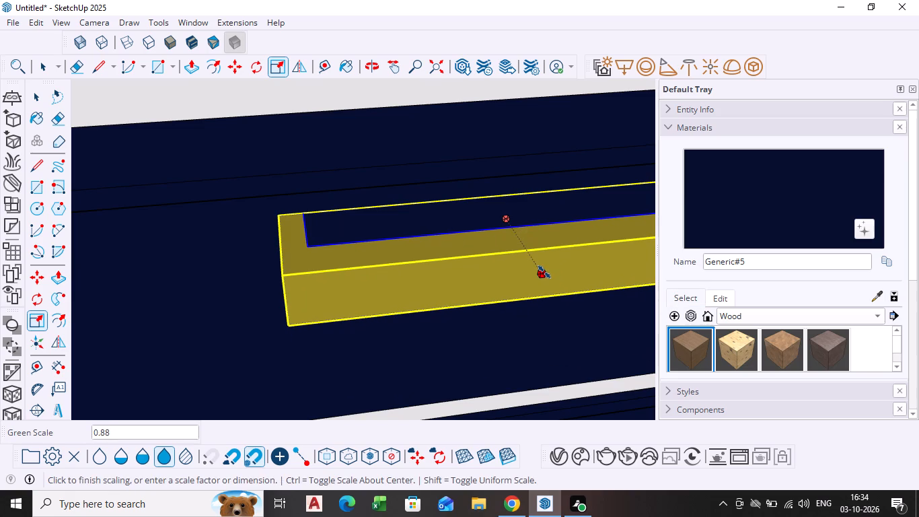
click(544, 272)
Scale the gold handle along green and blue by about 1.27 and 0.79, making it deeper and thinner.
scroll(511, 324, down, 5)
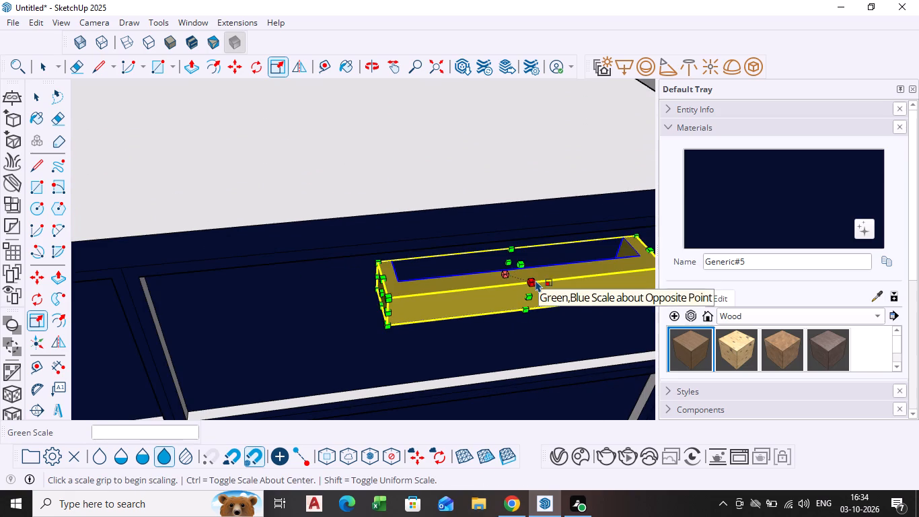
click(536, 280)
click(536, 298)
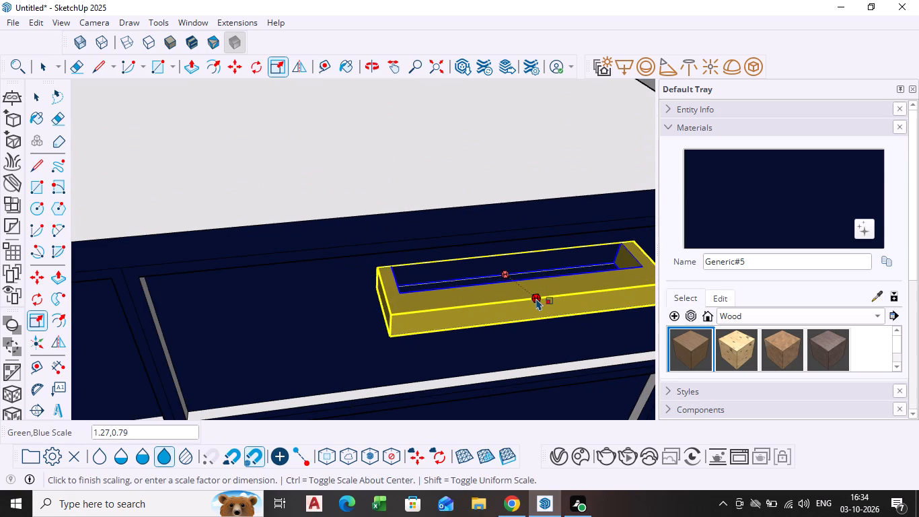
Scale the gold handle down along the red axis to shorten its length on the upper drawer front.
scroll(534, 324, down, 1)
middle_drag(534, 324, 523, 308)
scroll(358, 291, up, 7)
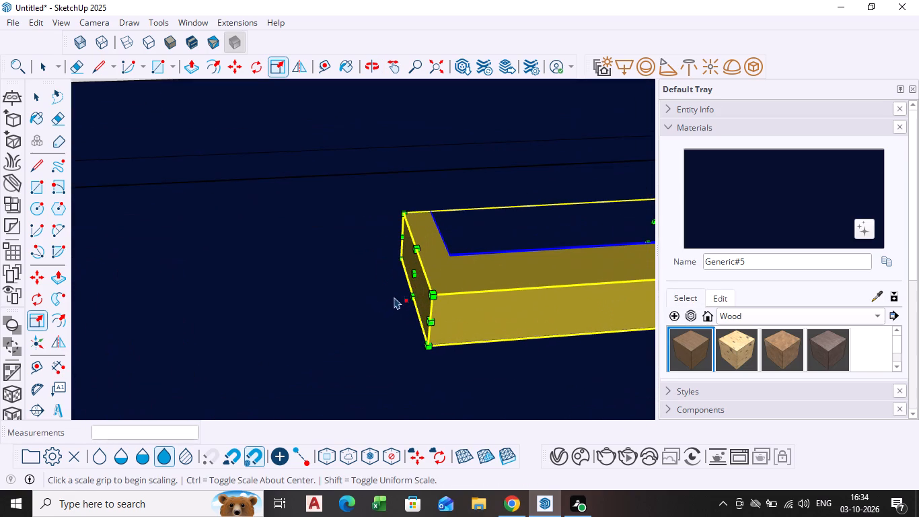
click(412, 273)
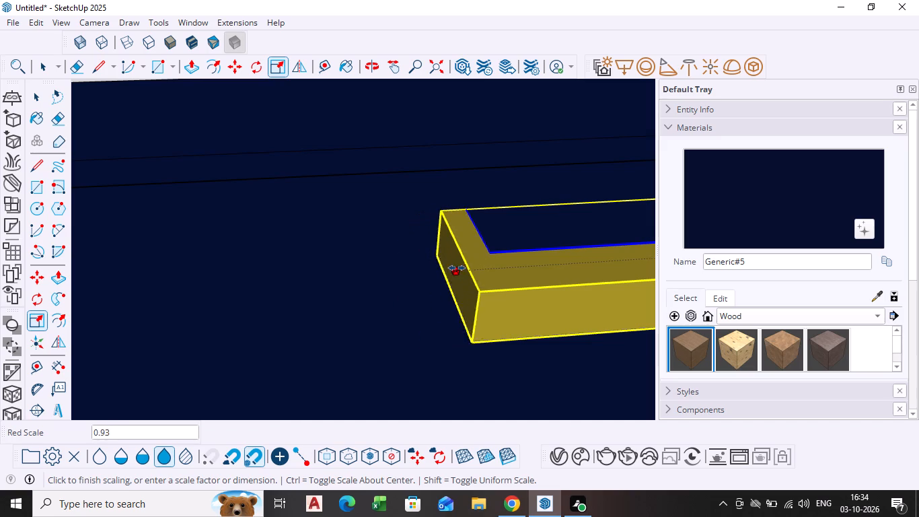
click(496, 267)
scroll(478, 303, down, 13)
shift+middle_drag(503, 312, 307, 281)
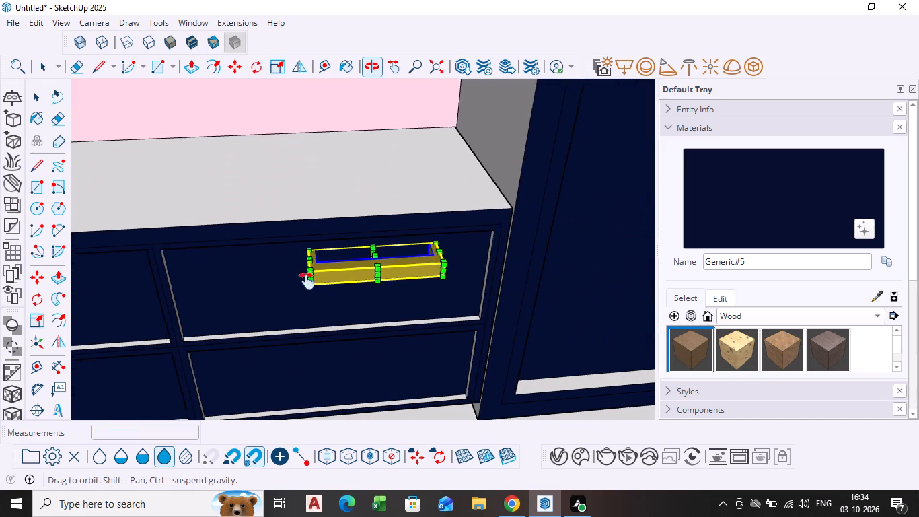
shift+middle_drag(307, 281, 303, 281)
key(space)
Move the gold handle about 6 11/16" along the red axis, away from the tall cabinet, toward the drawer front's centre.
middle_drag(375, 263, 364, 219)
scroll(359, 230, up, 2)
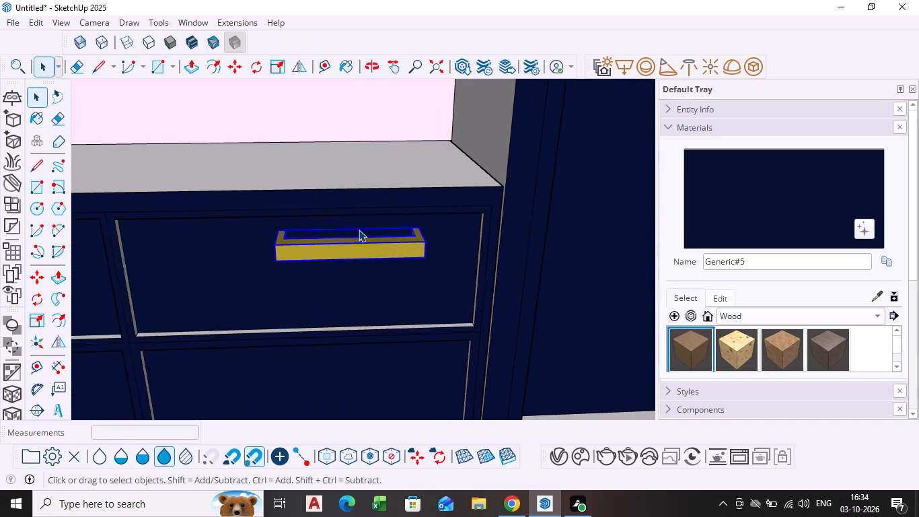
scroll(359, 230, up, 1)
click(359, 230)
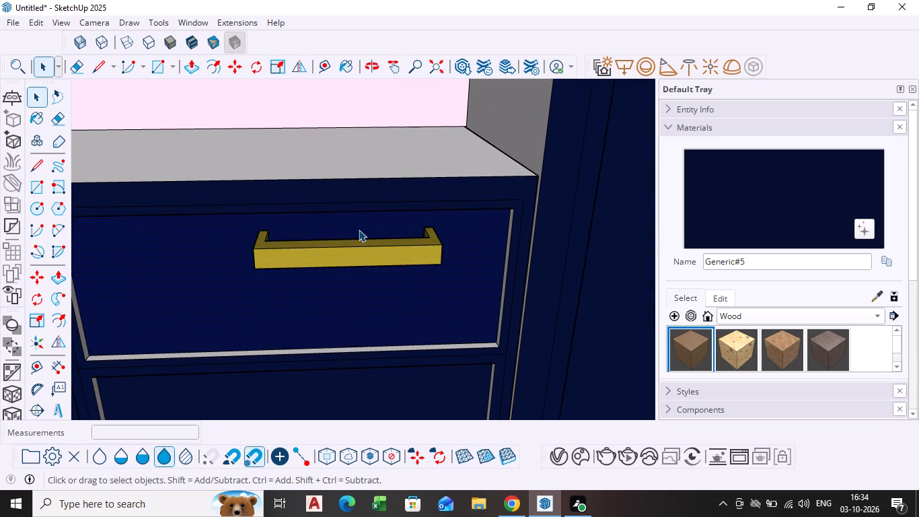
scroll(392, 277, up, 3)
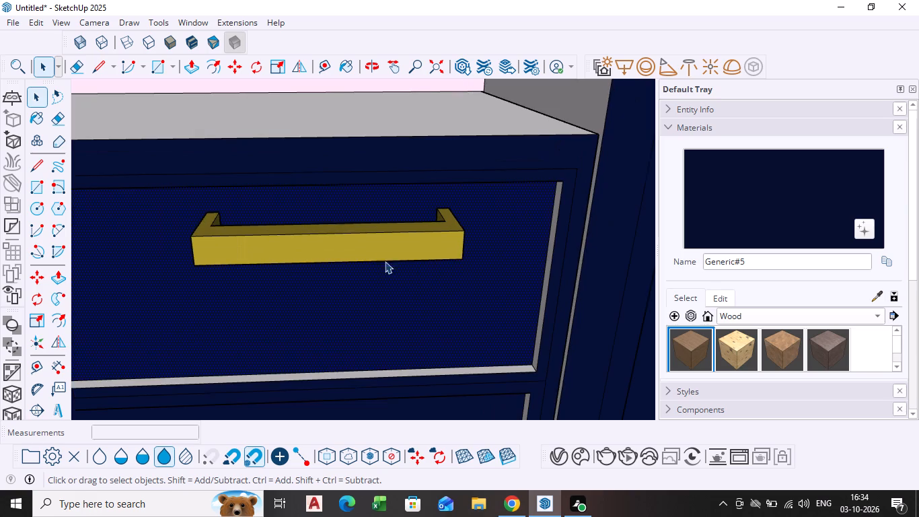
click(379, 250)
scroll(379, 250, down, 10)
middle_drag(359, 275, 359, 252)
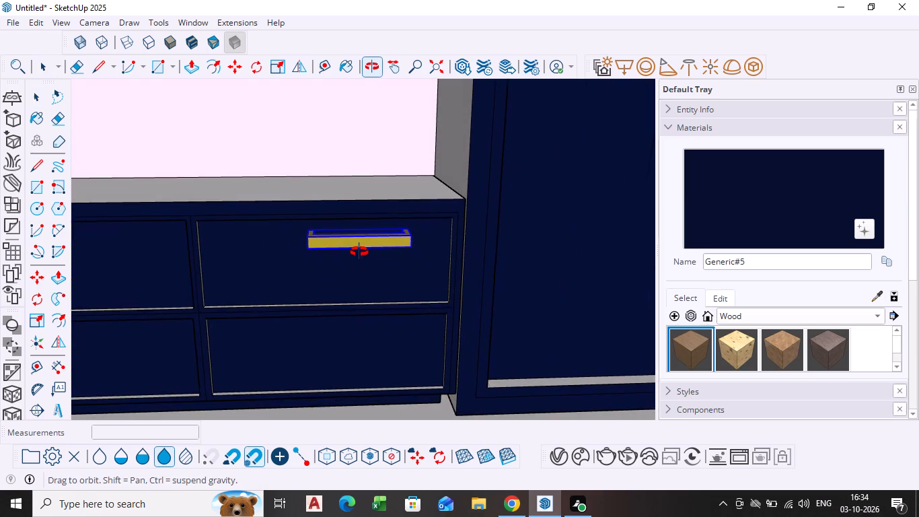
middle_drag(359, 252, 359, 251)
scroll(359, 251, down, 1)
key(m)
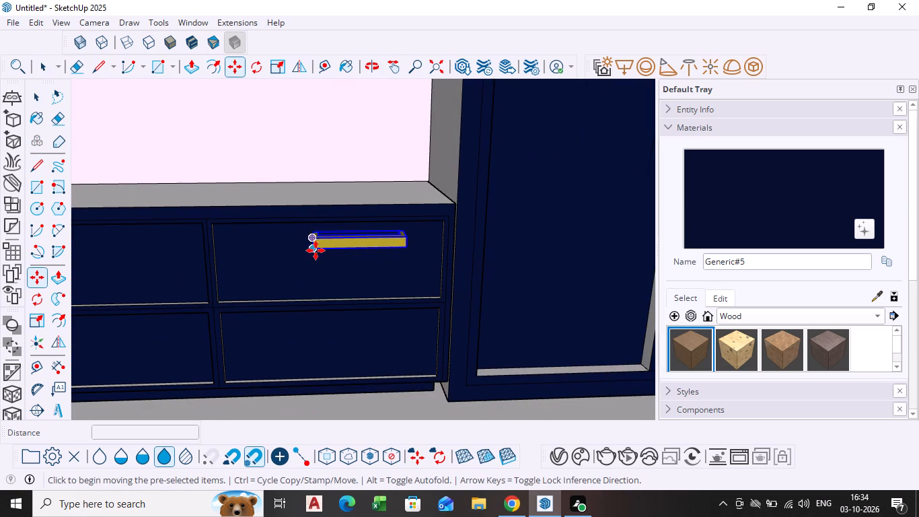
click(314, 248)
click(276, 251)
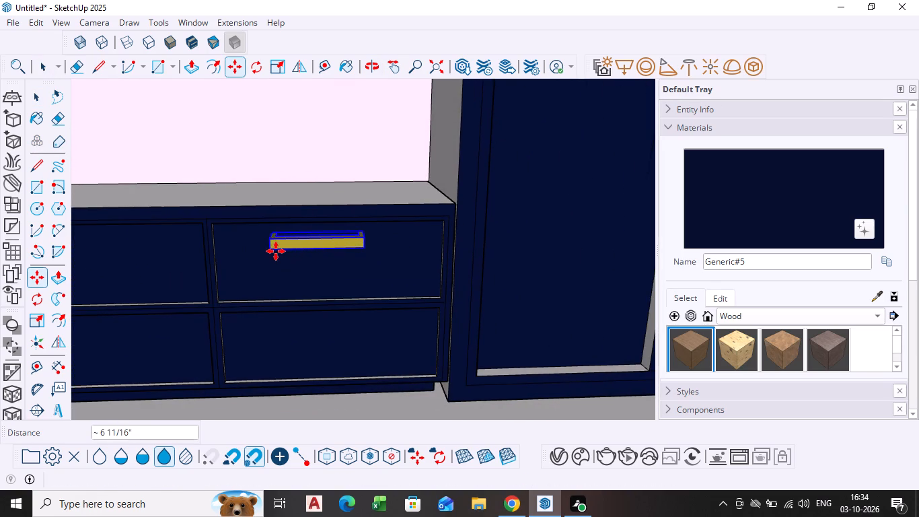
key(space)
click(327, 179)
Scale the moved gold handle down along the green axis to reduce its projection from the drawer front.
middle_drag(326, 229, 323, 242)
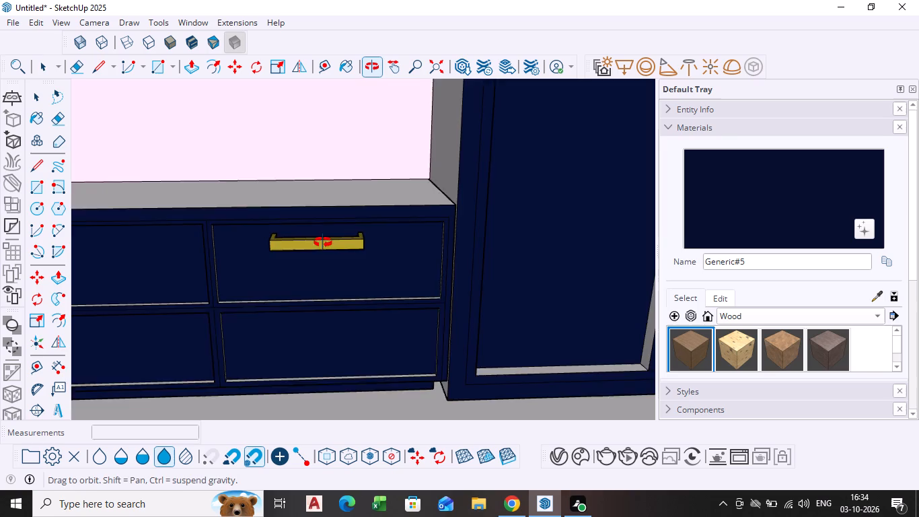
middle_drag(323, 242, 310, 279)
scroll(323, 256, up, 5)
middle_drag(323, 256, 313, 289)
scroll(313, 286, up, 5)
click(322, 255)
click(322, 256)
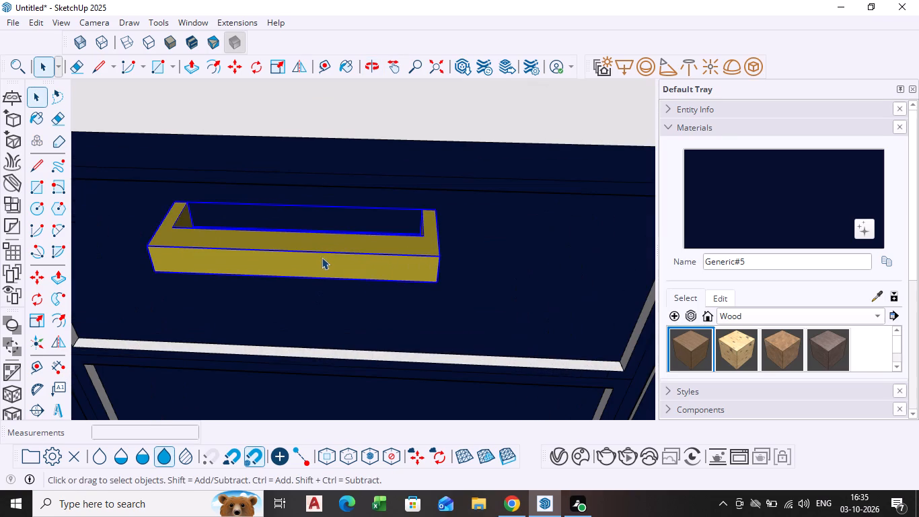
click(34, 328)
middle_drag(340, 234, 347, 267)
scroll(346, 262, down, 1)
scroll(332, 260, up, 9)
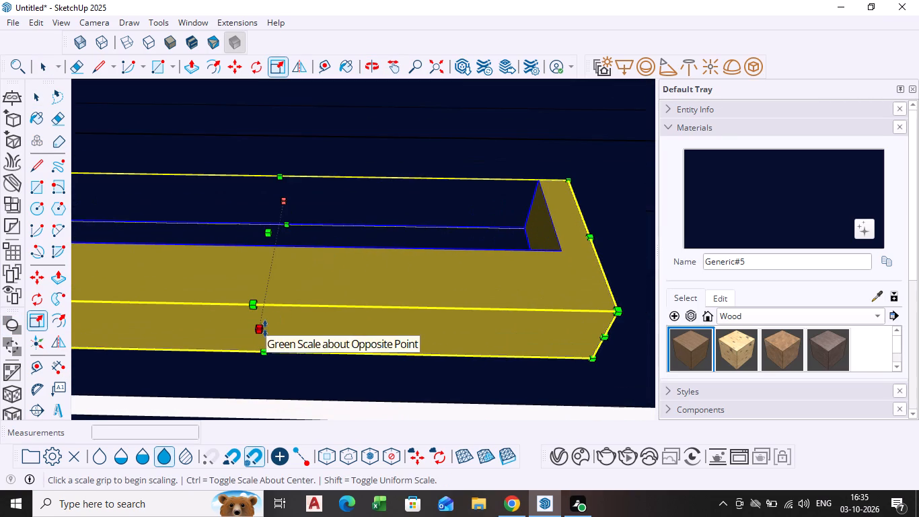
click(265, 329)
click(270, 300)
Scale the gold handle along green and blue by about 1.22 and 0.27 to make it a slim bar.
scroll(274, 302, down, 3)
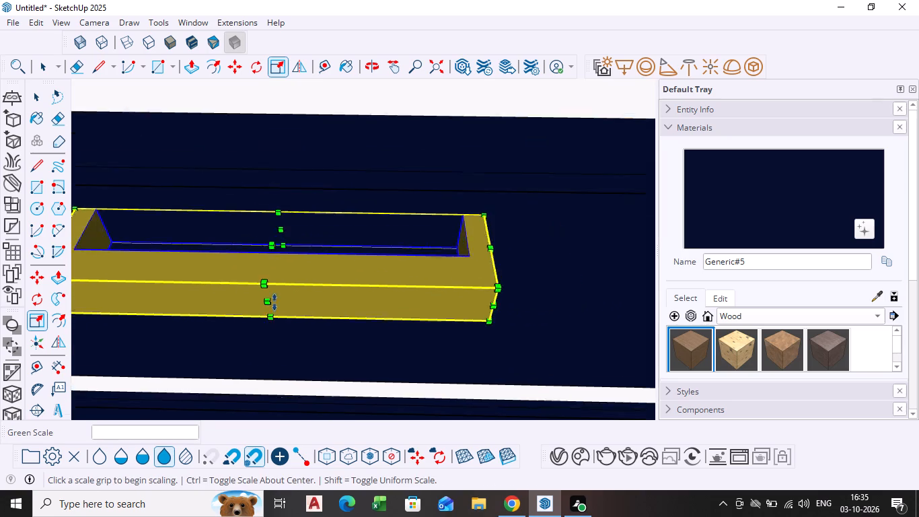
scroll(274, 302, down, 8)
middle_drag(283, 300, 355, 221)
scroll(330, 275, up, 4)
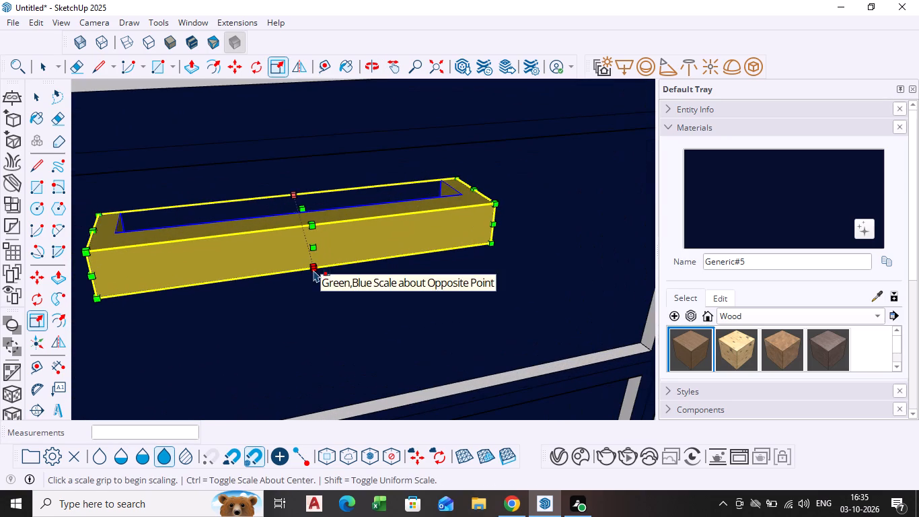
click(314, 270)
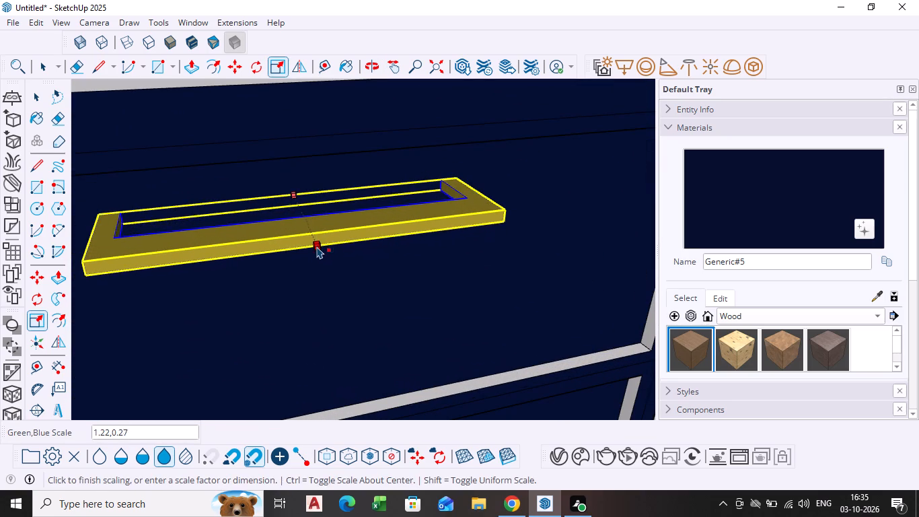
click(318, 248)
Scale the slim gold handle down along the red axis from its end to shorten it slightly.
scroll(334, 287, down, 8)
middle_drag(334, 288, 320, 272)
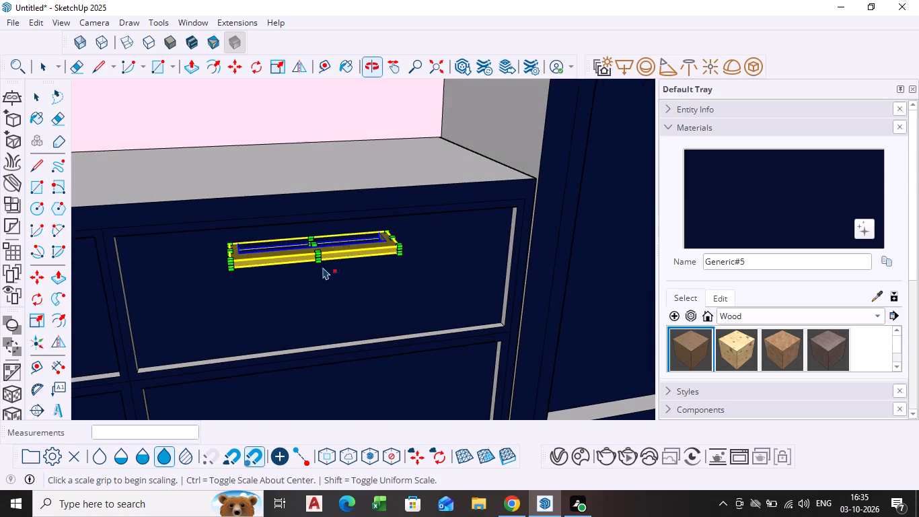
middle_drag(262, 269, 418, 254)
scroll(317, 277, up, 6)
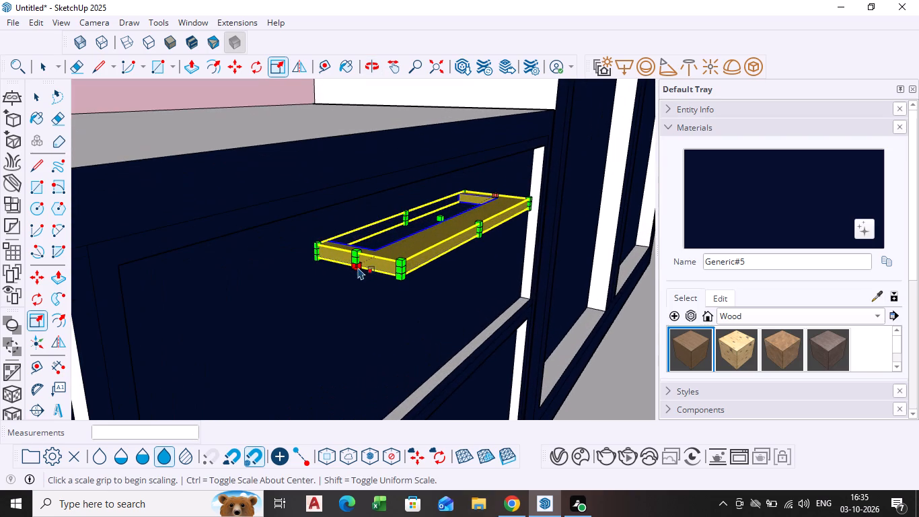
click(357, 263)
click(377, 250)
Clear the handle selection and examine its size and position on the drawer front against the surrounding cabinets.
scroll(385, 269, down, 3)
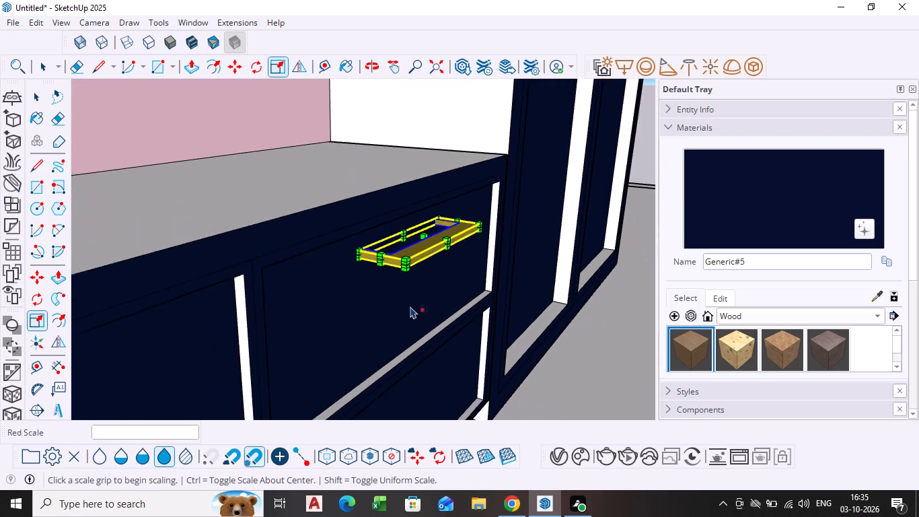
scroll(410, 306, down, 3)
middle_drag(411, 306, 310, 272)
scroll(322, 277, down, 1)
click(540, 298)
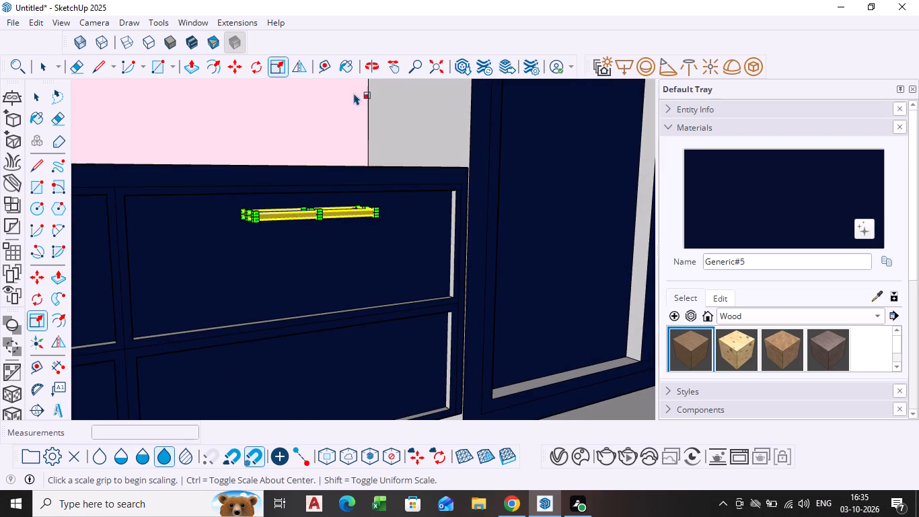
click(332, 126)
scroll(440, 328, up, 1)
scroll(441, 328, down, 7)
middle_drag(441, 328, 374, 291)
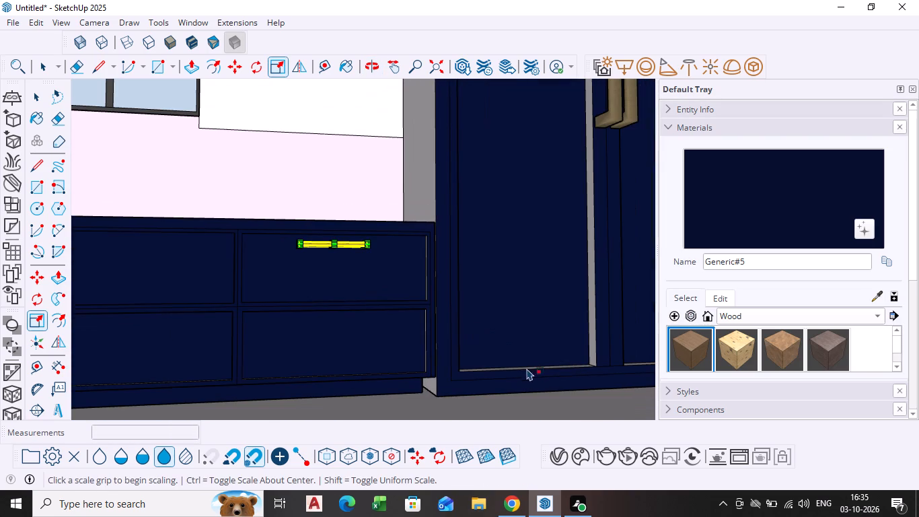
click(536, 411)
click(501, 398)
scroll(363, 300, down, 1)
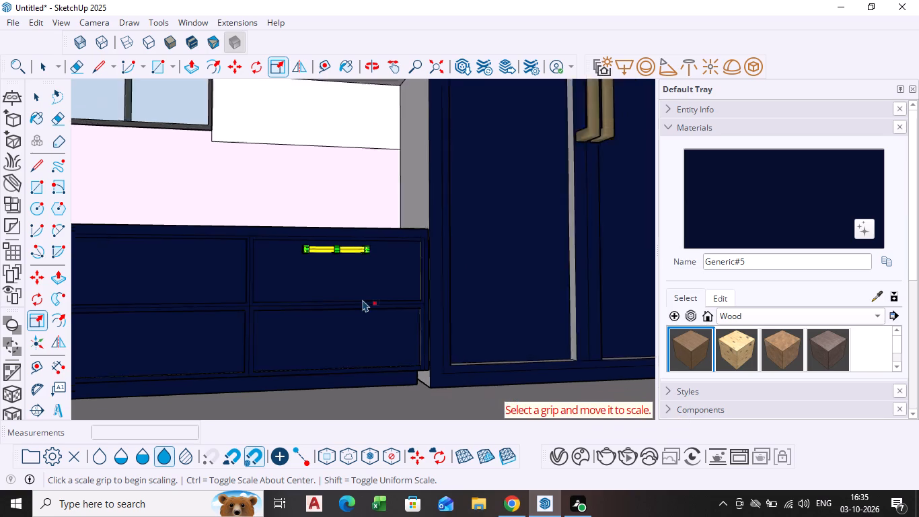
scroll(363, 300, down, 5)
middle_drag(353, 289, 359, 314)
scroll(359, 314, down, 1)
click(610, 286)
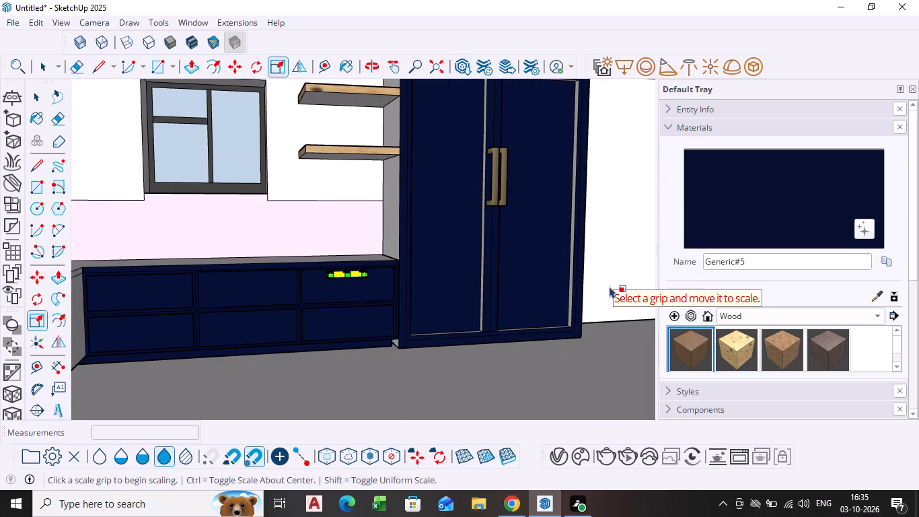
key(space)
key(space)
key(space)
key(space)
click(425, 377)
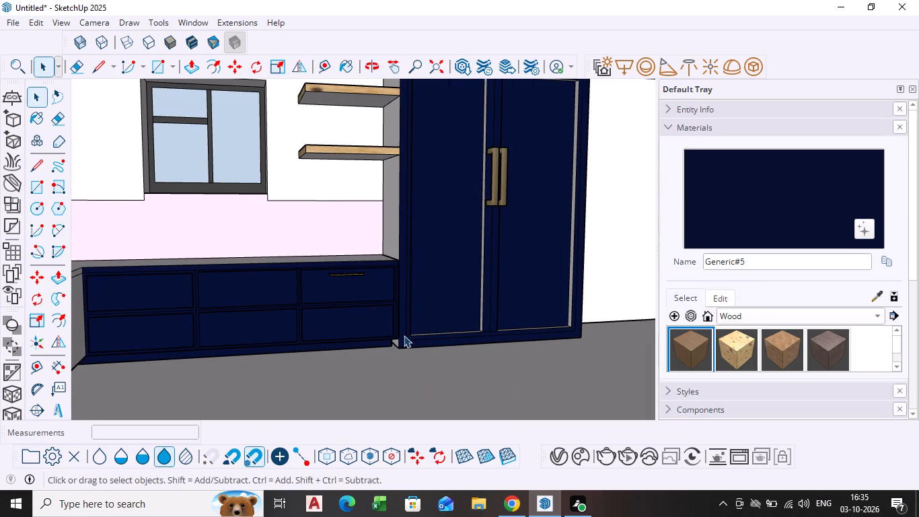
scroll(402, 333, up, 1)
middle_drag(402, 333, 378, 333)
scroll(322, 261, up, 10)
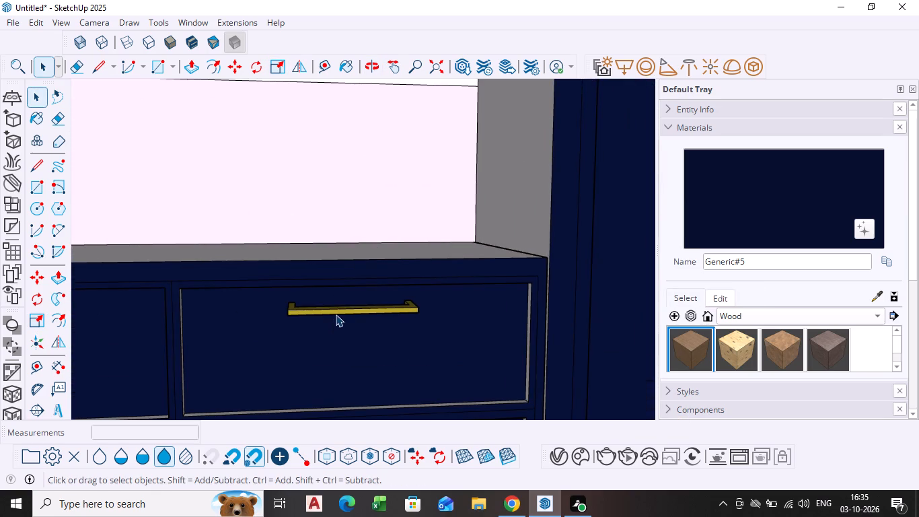
Scale the gold handle on the upper end drawer along green and blue by about 0.89 and 2.29 to thicken the bar.
click(342, 312)
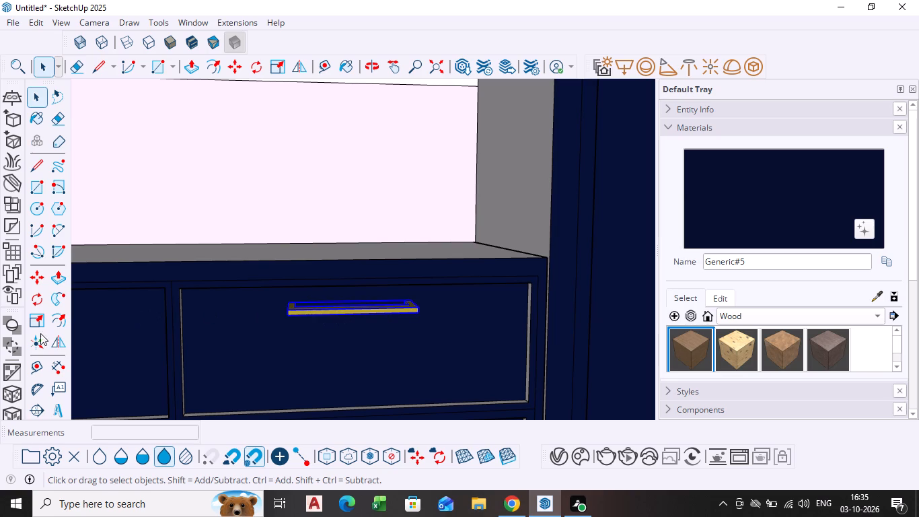
click(33, 322)
scroll(363, 316, up, 9)
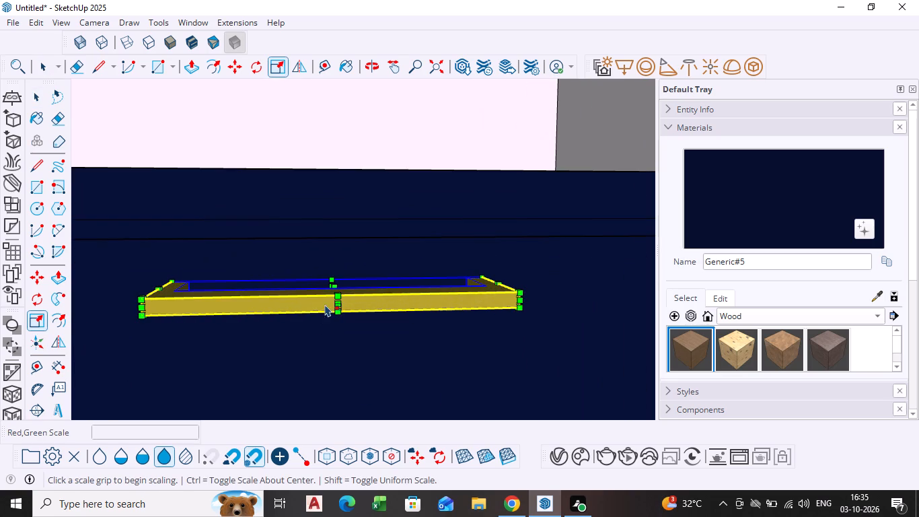
click(339, 314)
click(337, 328)
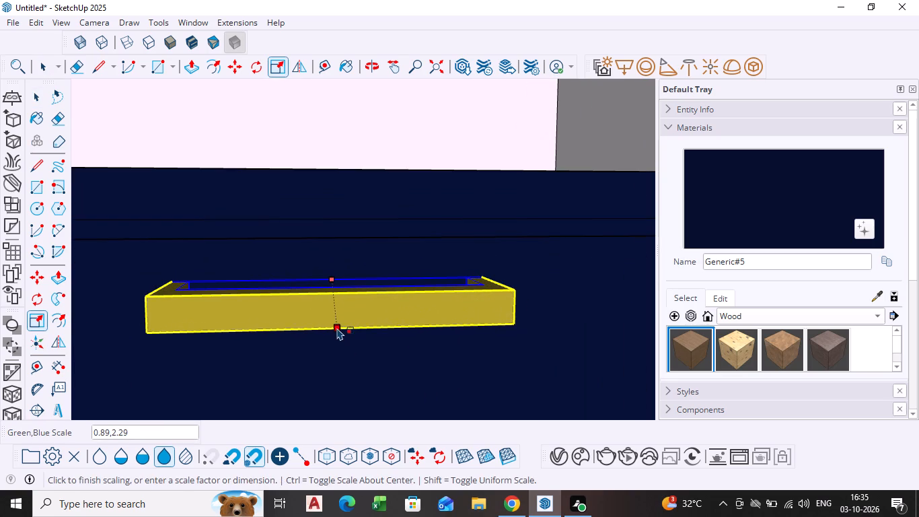
key(space)
scroll(378, 356, down, 16)
middle_drag(378, 356, 348, 262)
click(380, 192)
scroll(418, 309, down, 2)
middle_drag(418, 309, 386, 298)
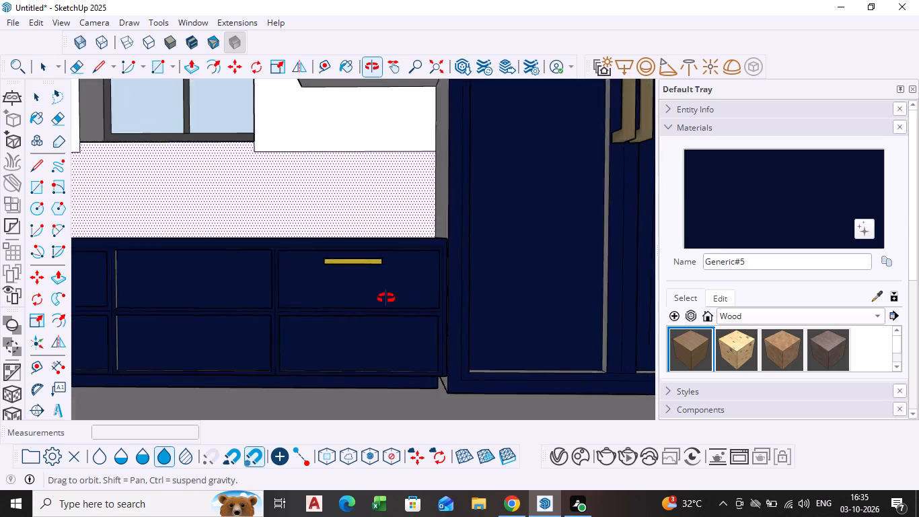
middle_drag(386, 298, 291, 311)
Copy the thickened gold handle about 1' 3 1/16" down onto the drawer below, beside the tall cabinet.
scroll(363, 261, up, 4)
middle_drag(357, 262, 367, 312)
click(353, 302)
key(m)
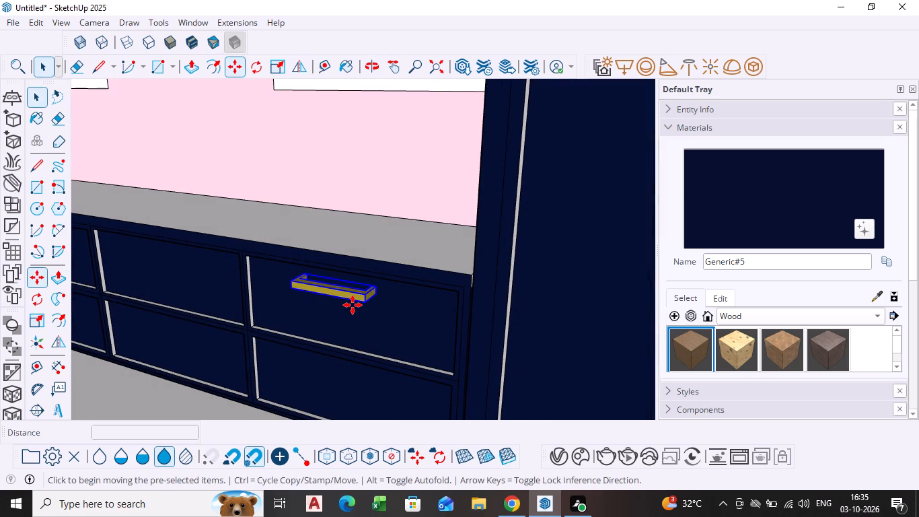
scroll(379, 295, up, 2)
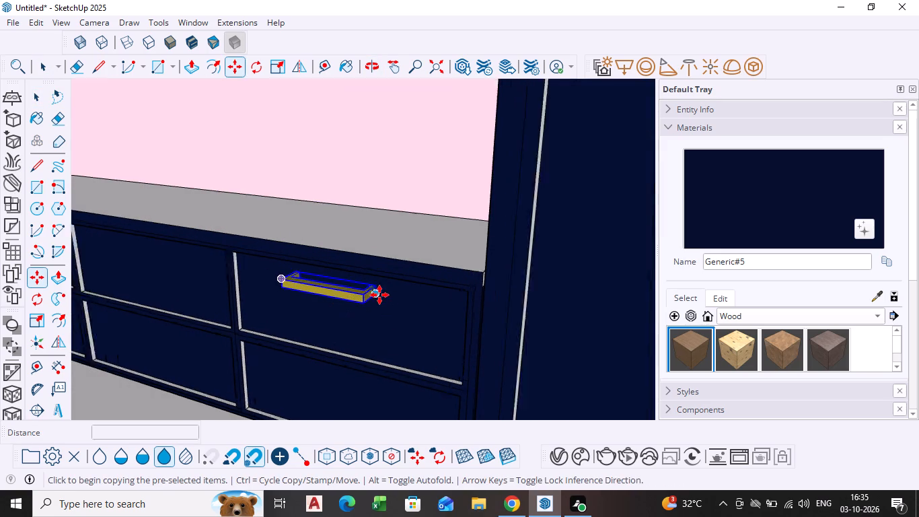
scroll(379, 295, up, 3)
middle_drag(378, 295, 328, 275)
scroll(340, 279, up, 4)
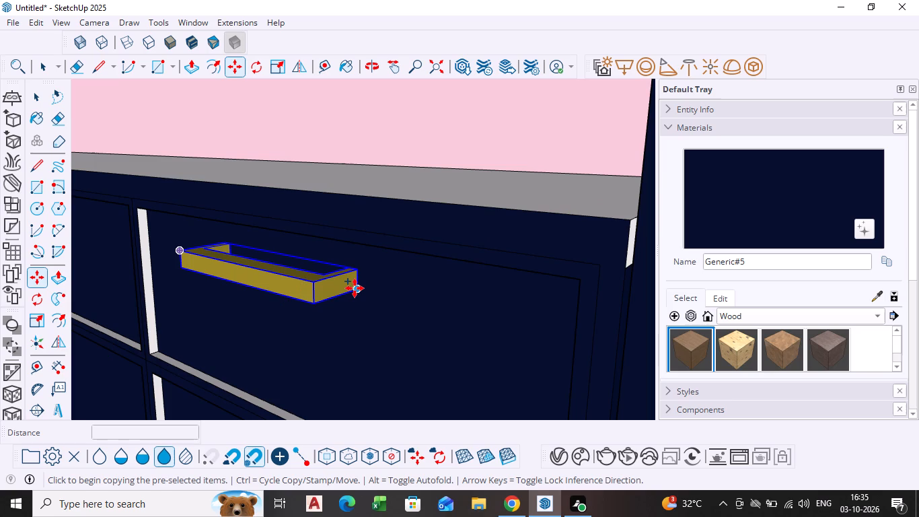
click(355, 288)
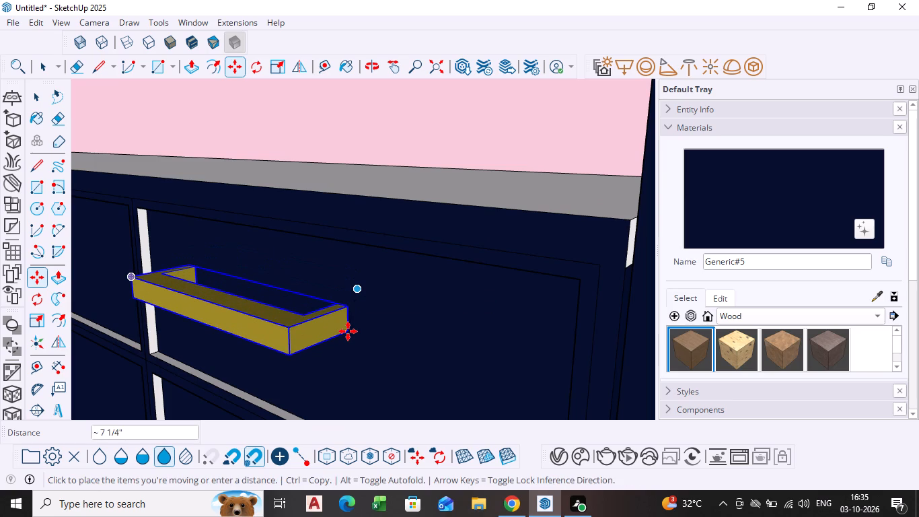
scroll(341, 368, down, 2)
shift+middle_drag(342, 367, 326, 171)
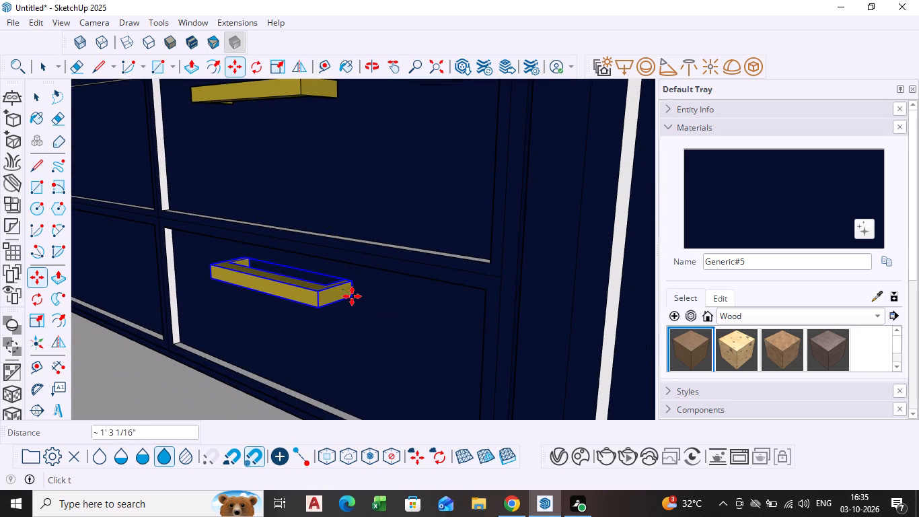
click(352, 296)
scroll(344, 312, down, 6)
middle_drag(344, 314, 505, 306)
key(space)
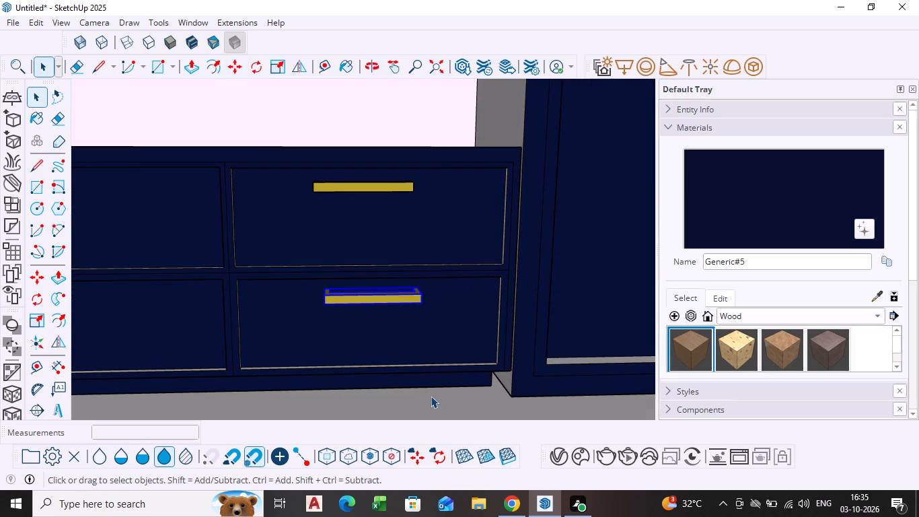
scroll(431, 395, down, 1)
middle_drag(422, 355, 420, 314)
click(429, 136)
key(space)
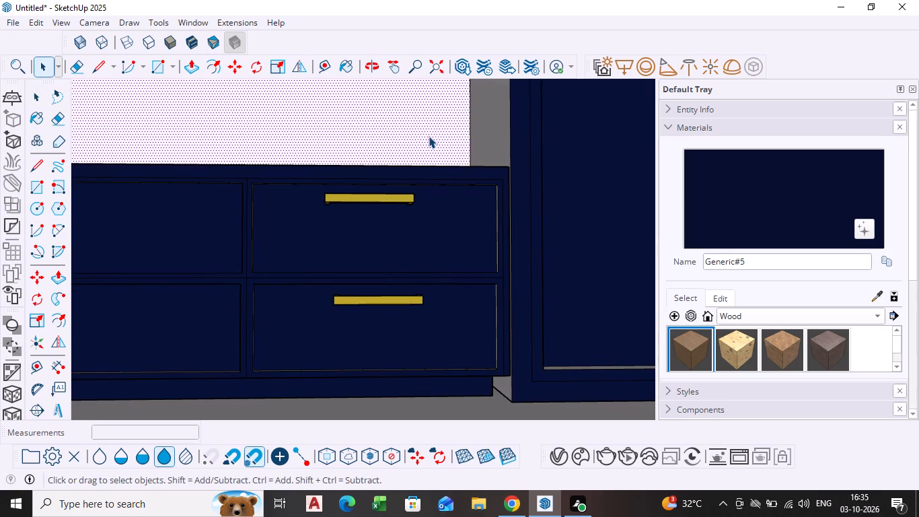
Move the lower drawer's gold handle about 1" sideways to align it under the upper handle.
click(370, 303)
scroll(370, 303, up, 5)
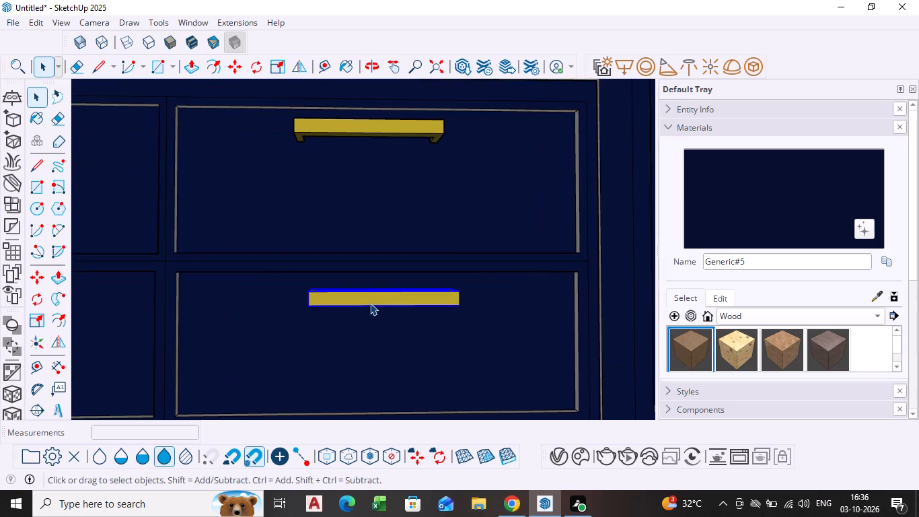
key(m)
scroll(356, 305, up, 1)
middle_drag(355, 305, 482, 331)
scroll(387, 320, up, 4)
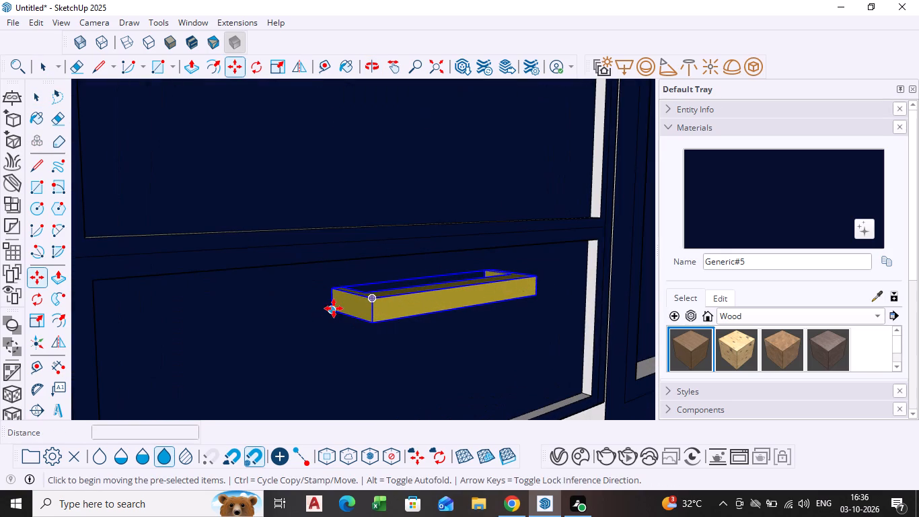
click(334, 308)
scroll(316, 311, down, 7)
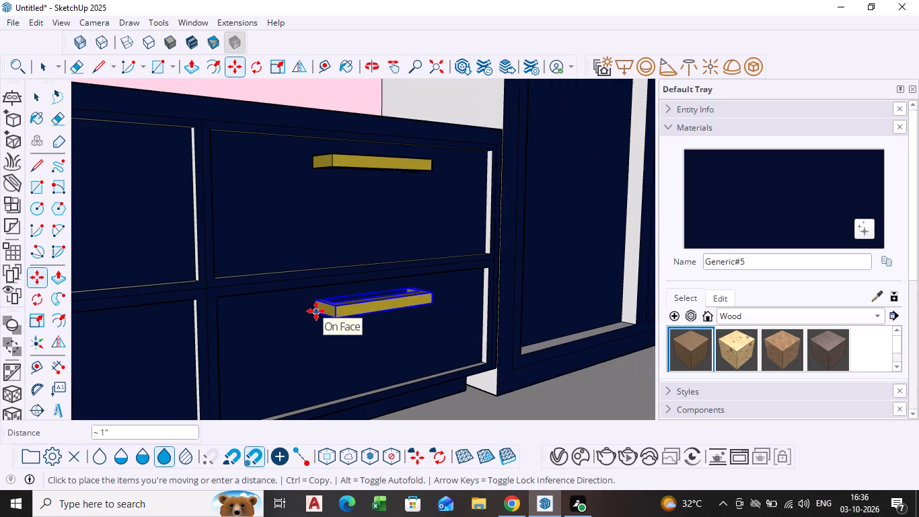
click(316, 311)
key(space)
click(556, 395)
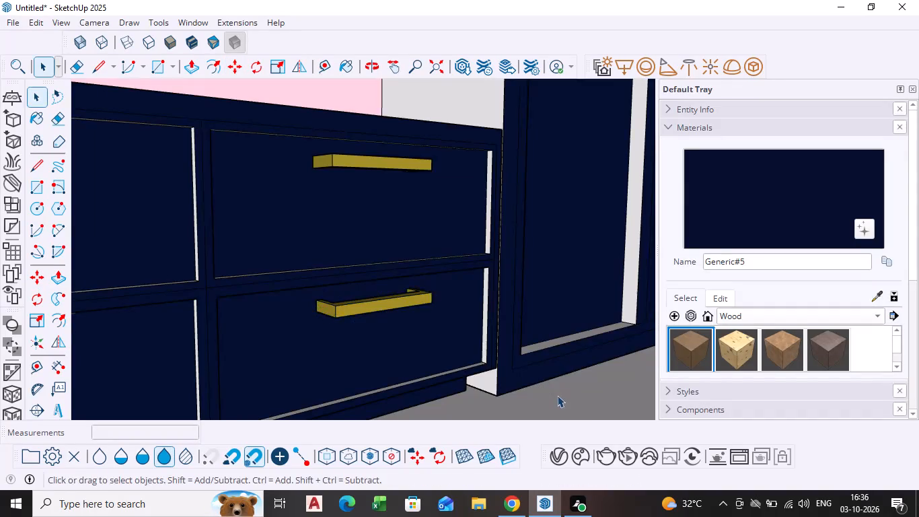
Copy the lower end drawer's gold handle about 3' 3 1/2" across onto the adjacent lower middle drawer.
scroll(557, 394, down, 2)
middle_drag(554, 394, 427, 405)
scroll(368, 349, down, 13)
middle_drag(357, 346, 356, 346)
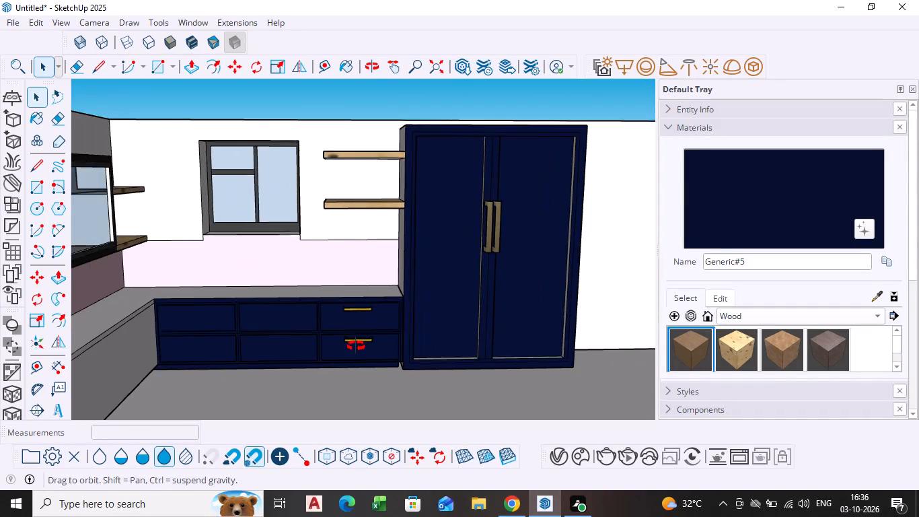
middle_drag(356, 346, 329, 349)
scroll(344, 313, up, 4)
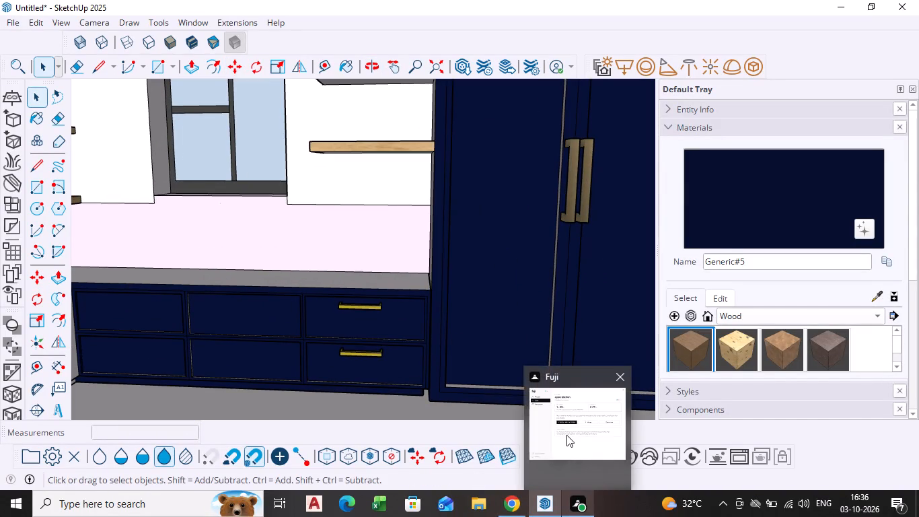
scroll(407, 323, up, 4)
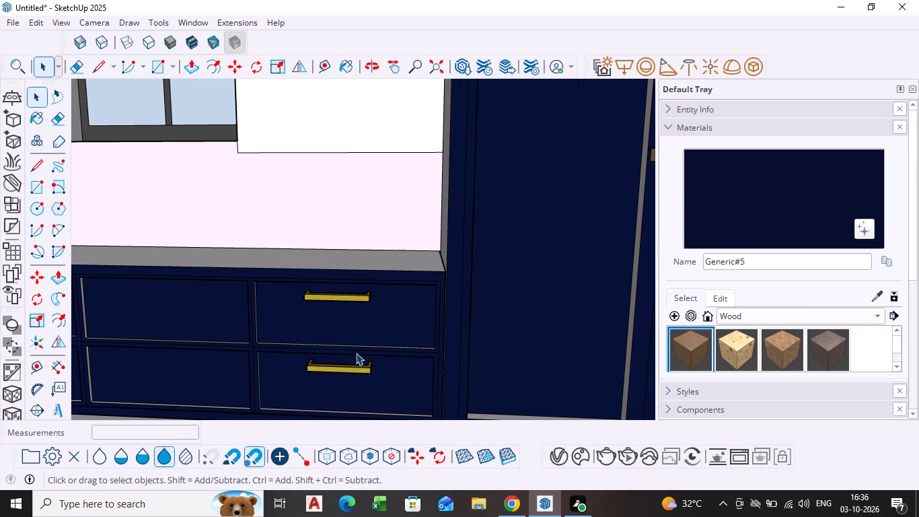
click(353, 368)
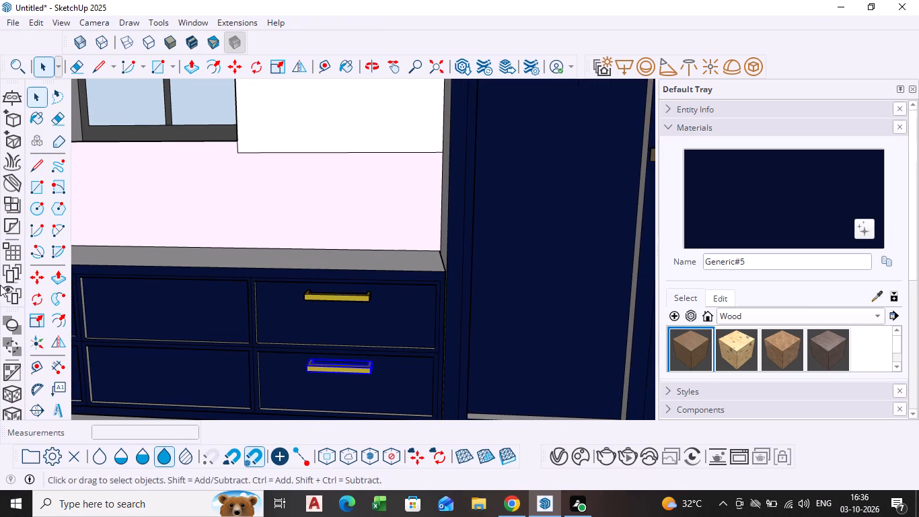
key(m)
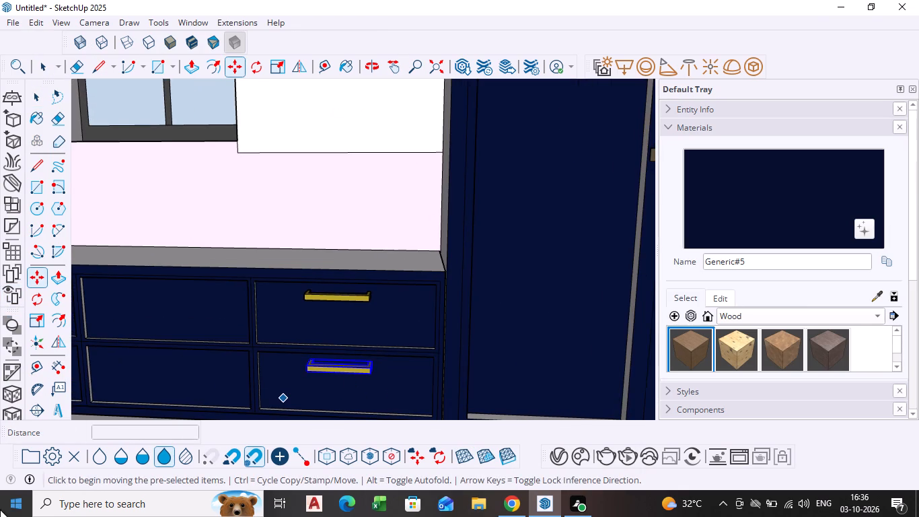
scroll(322, 311, down, 3)
middle_drag(318, 312, 439, 290)
scroll(411, 344, up, 4)
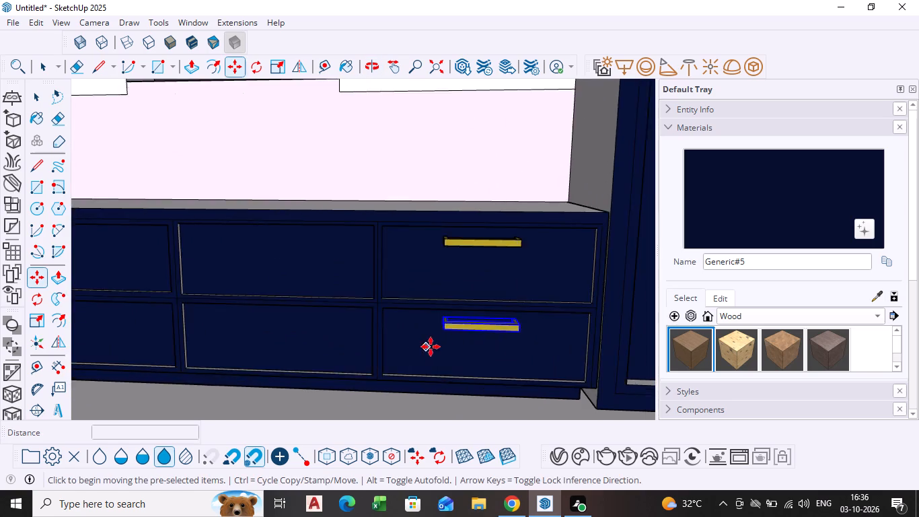
scroll(431, 347, up, 4)
middle_drag(440, 342, 620, 346)
scroll(437, 302, up, 3)
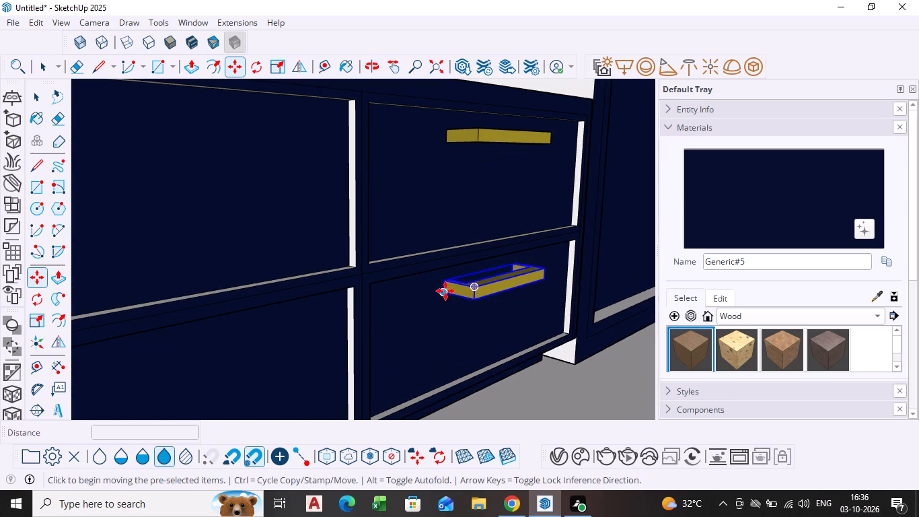
click(443, 284)
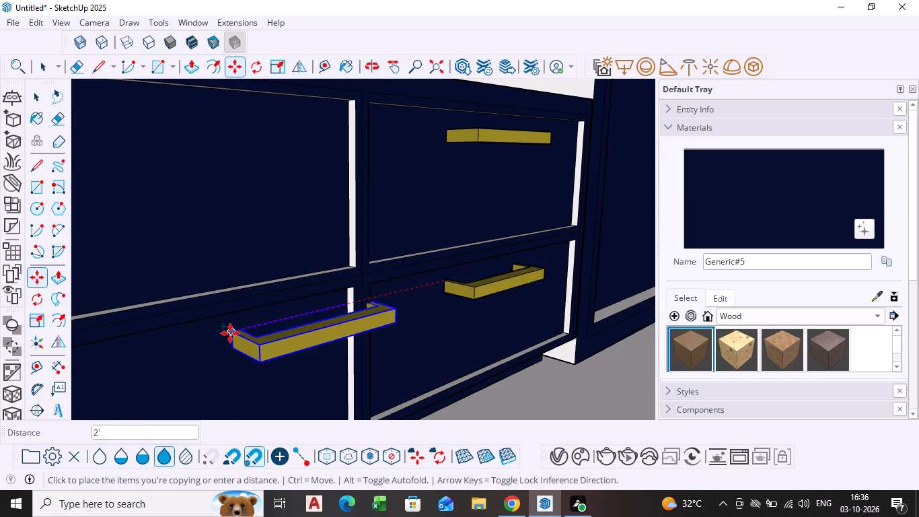
scroll(183, 353, down, 4)
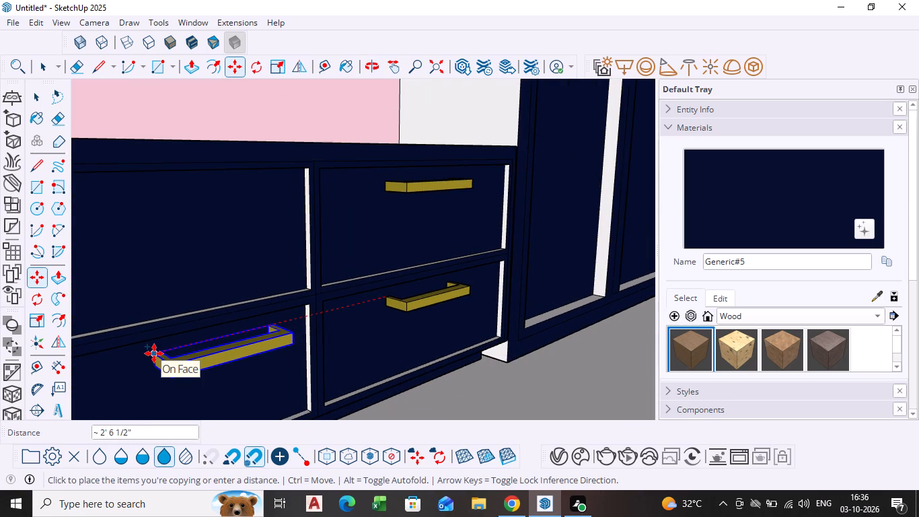
scroll(154, 353, down, 9)
shift+middle_drag(154, 353, 256, 317)
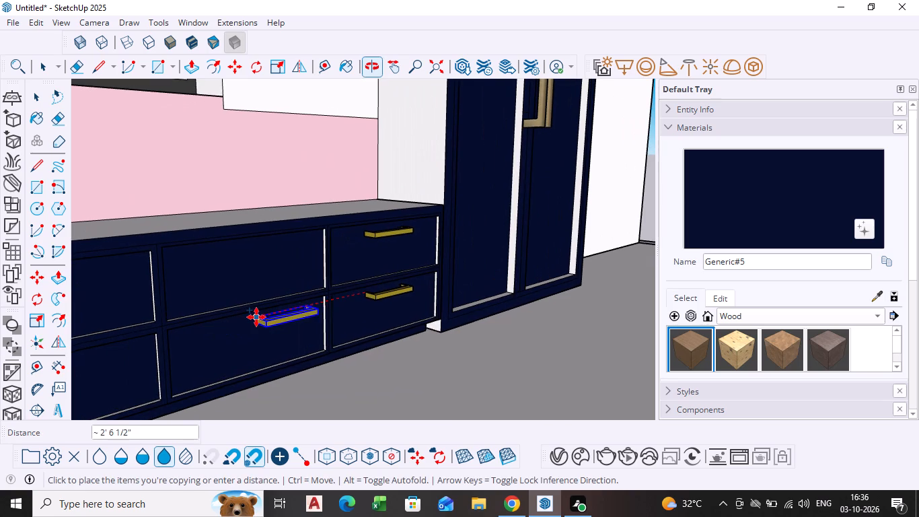
click(216, 325)
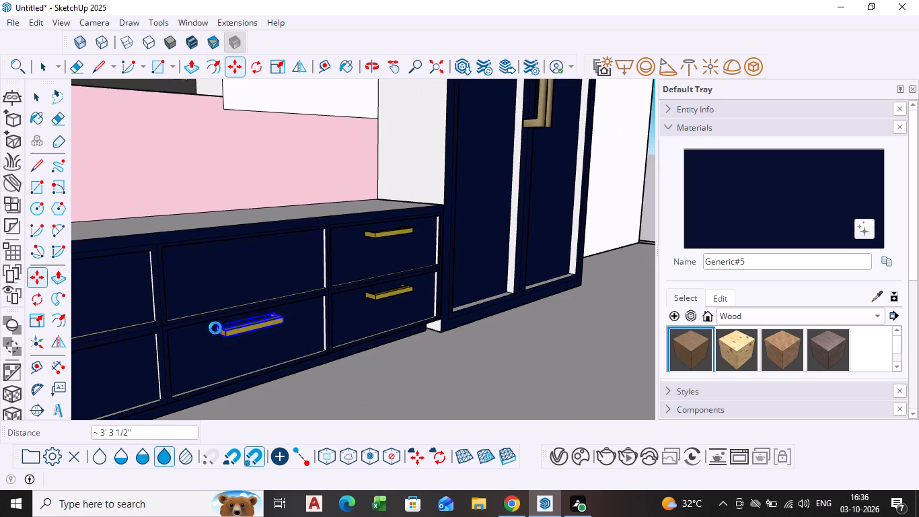
Copy the lower middle drawer's gold handle about 1' 3 7/16" up onto the upper middle drawer.
middle_drag(219, 350, 264, 354)
scroll(248, 338, up, 4)
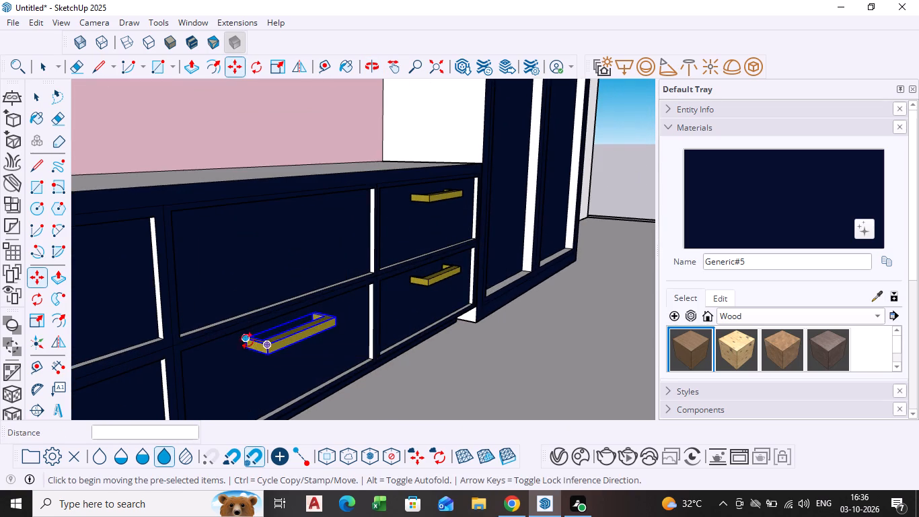
scroll(247, 343, up, 5)
click(245, 345)
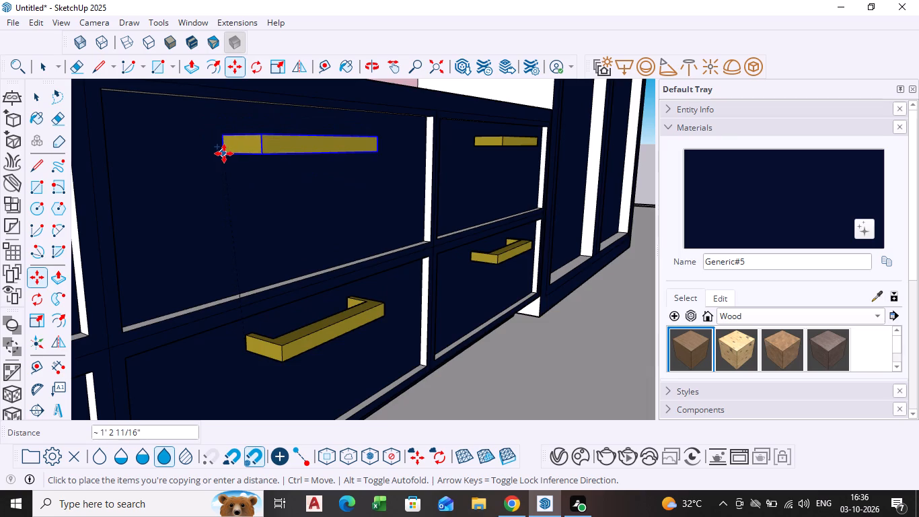
scroll(231, 162, down, 3)
middle_click(231, 163)
middle_drag(228, 158, 184, 167)
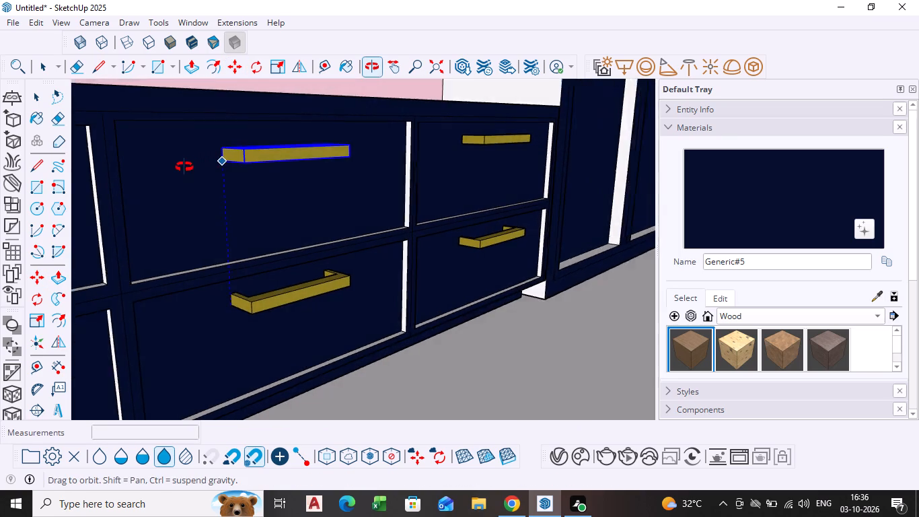
middle_drag(184, 167, 170, 170)
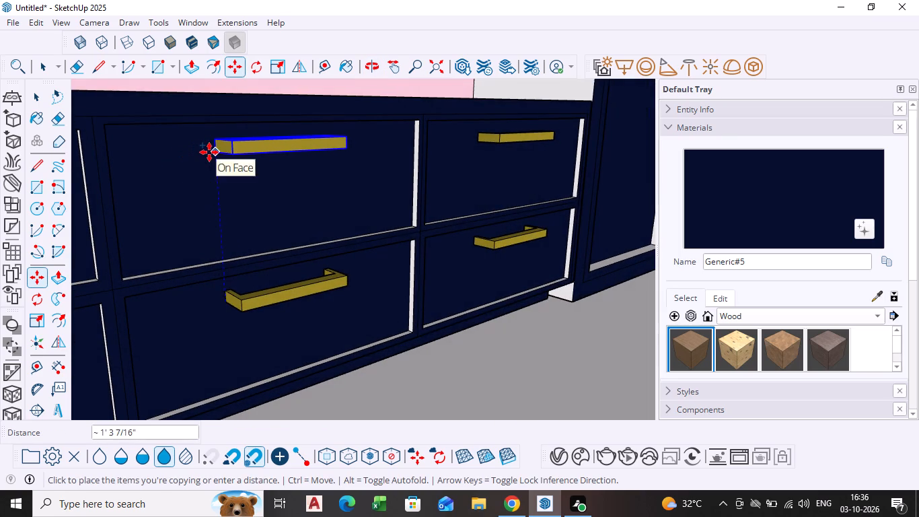
click(209, 152)
scroll(318, 209, down, 5)
middle_drag(307, 234, 235, 285)
scroll(234, 284, up, 1)
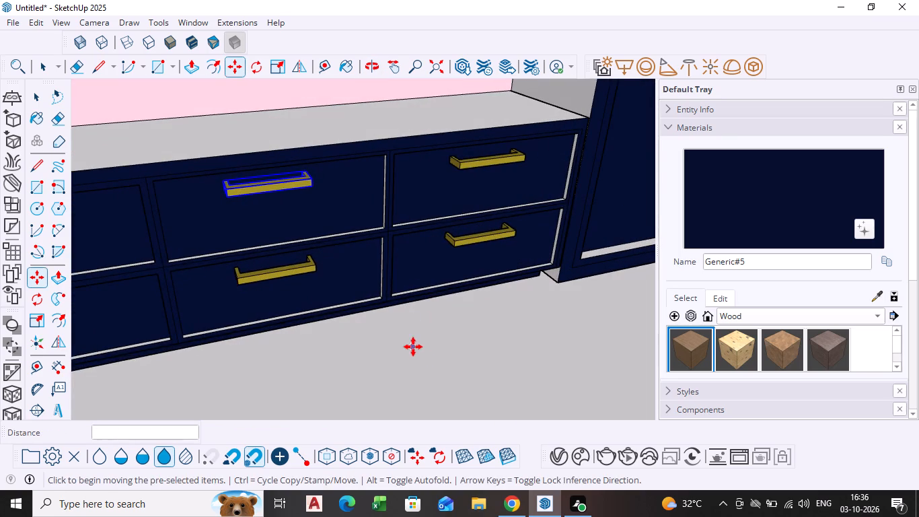
key(space)
scroll(431, 355, down, 5)
click(432, 357)
Copy the upper middle drawer's gold handle about 3' 2" across onto the upper drawer nearest the counter corner.
middle_drag(430, 359, 376, 237)
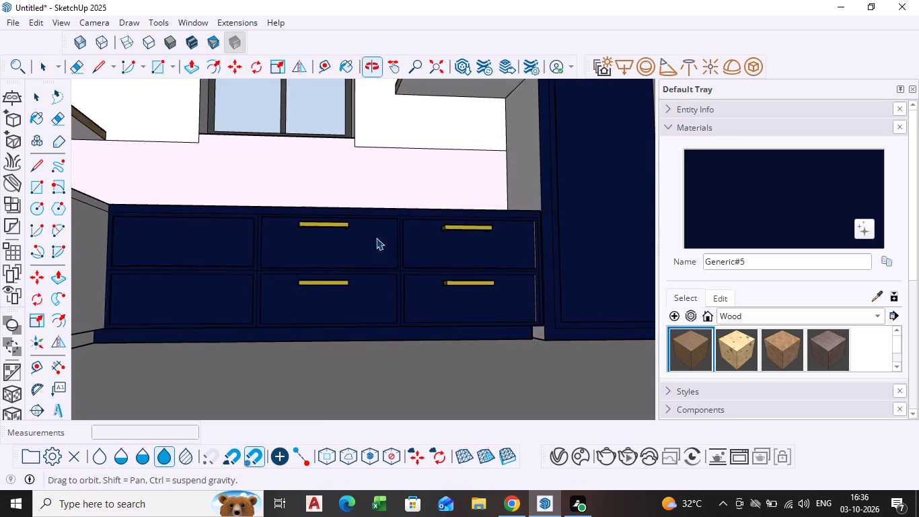
scroll(340, 244, down, 1)
middle_drag(340, 244, 346, 271)
scroll(337, 219, up, 4)
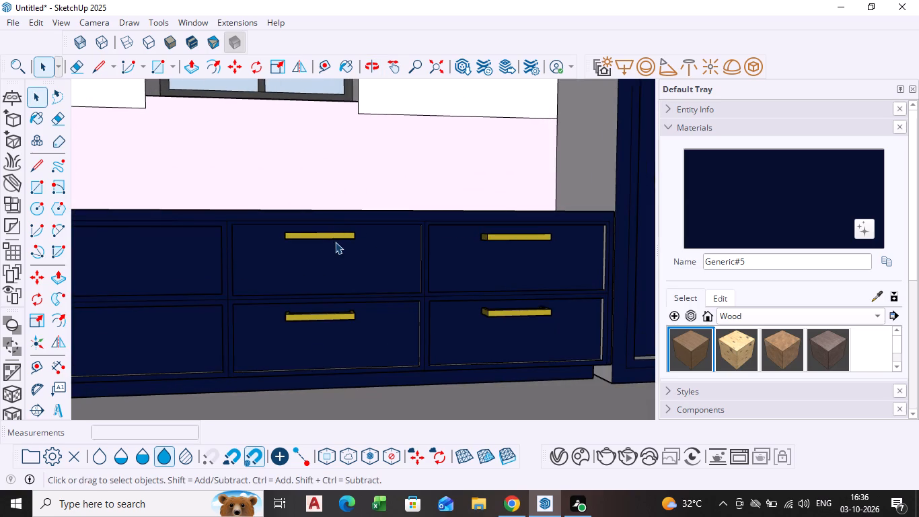
scroll(334, 246, down, 9)
middle_drag(328, 269, 321, 304)
scroll(319, 269, up, 4)
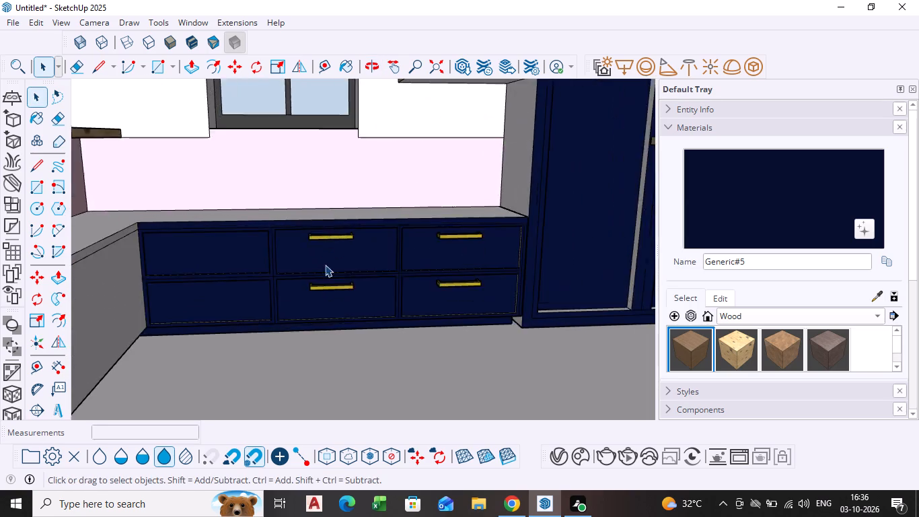
scroll(325, 265, up, 5)
click(328, 222)
key(comma)
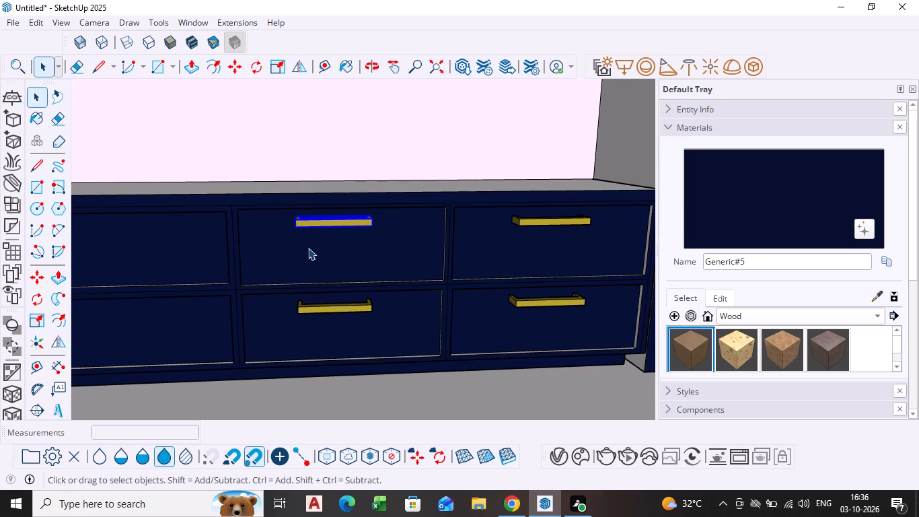
key(m)
scroll(308, 248, down, 1)
middle_drag(309, 248, 436, 250)
scroll(326, 241, up, 3)
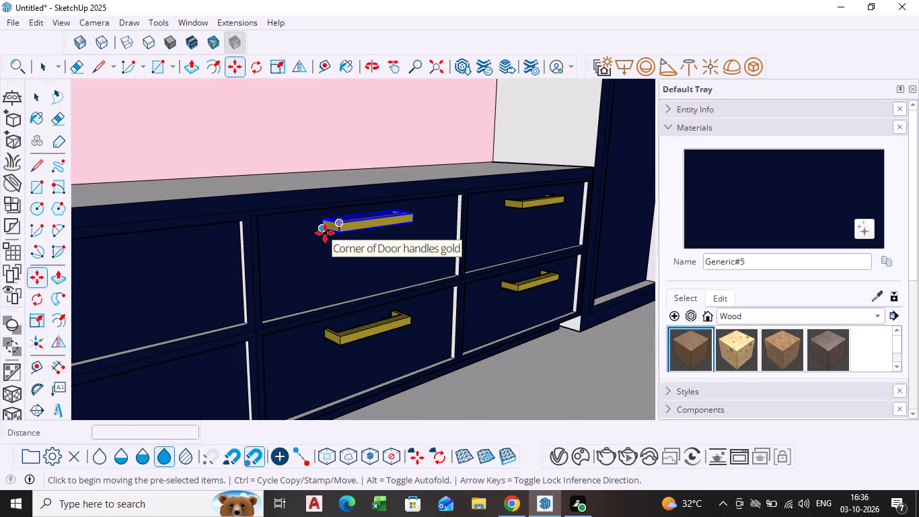
click(325, 233)
scroll(147, 268, down, 6)
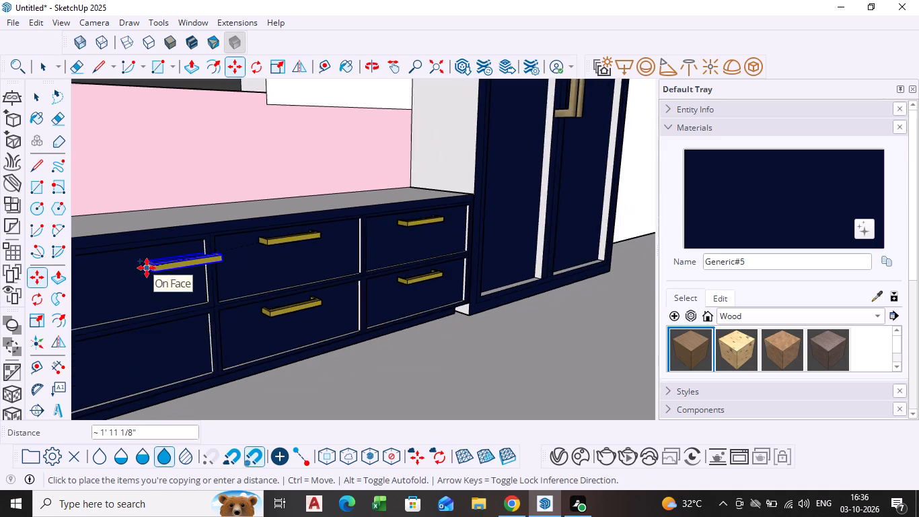
middle_drag(147, 268, 281, 267)
middle_drag(259, 272, 205, 279)
scroll(205, 279, up, 4)
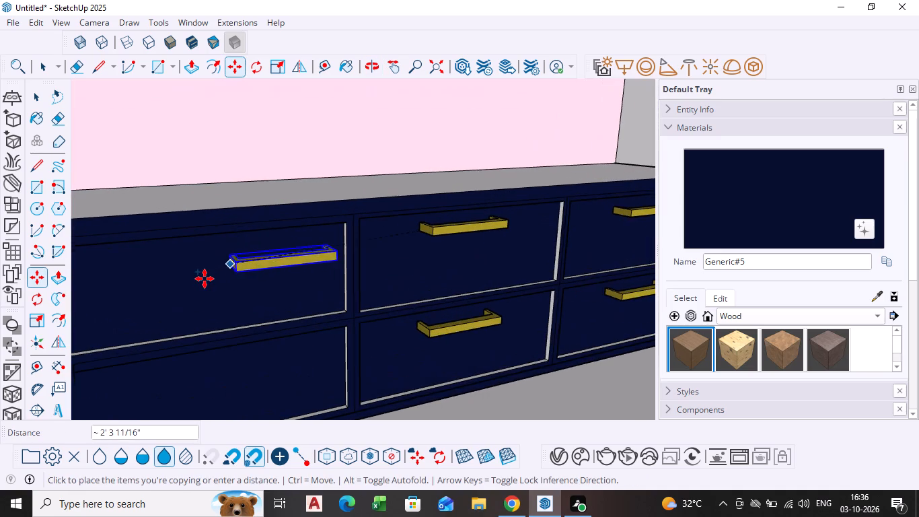
scroll(145, 260, down, 5)
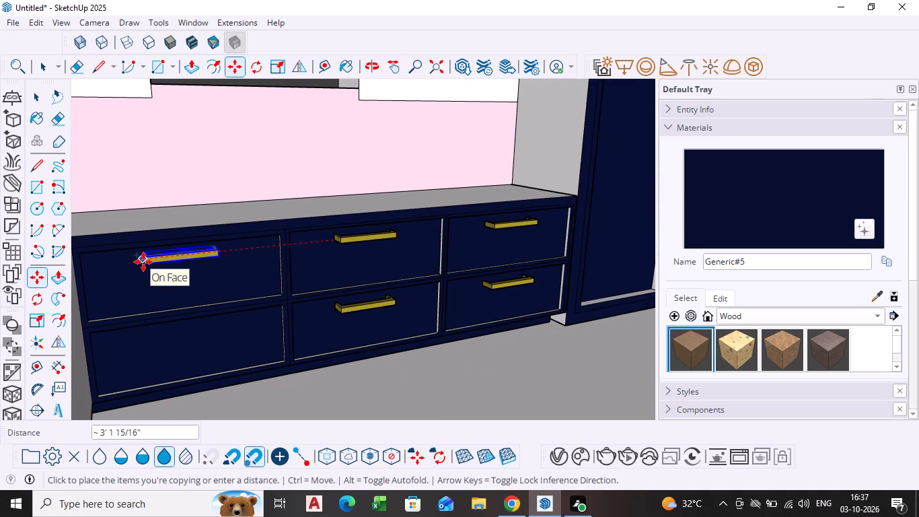
click(142, 262)
Copy the upper corner drawer's gold handle about 1' 4" straight down onto the lower corner drawer.
middle_drag(139, 269, 178, 247)
scroll(172, 251, up, 3)
middle_drag(193, 278, 157, 277)
scroll(137, 256, up, 4)
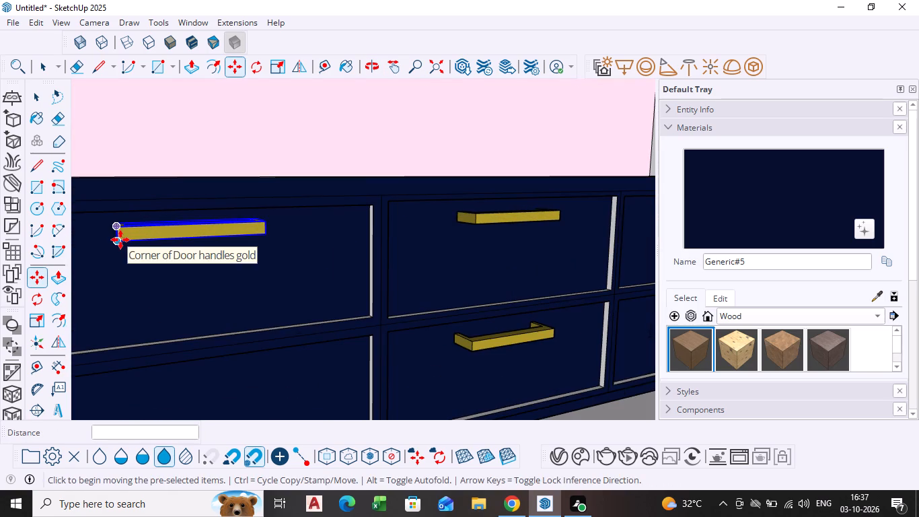
click(120, 240)
scroll(111, 338, down, 5)
shift+middle_drag(118, 349, 128, 324)
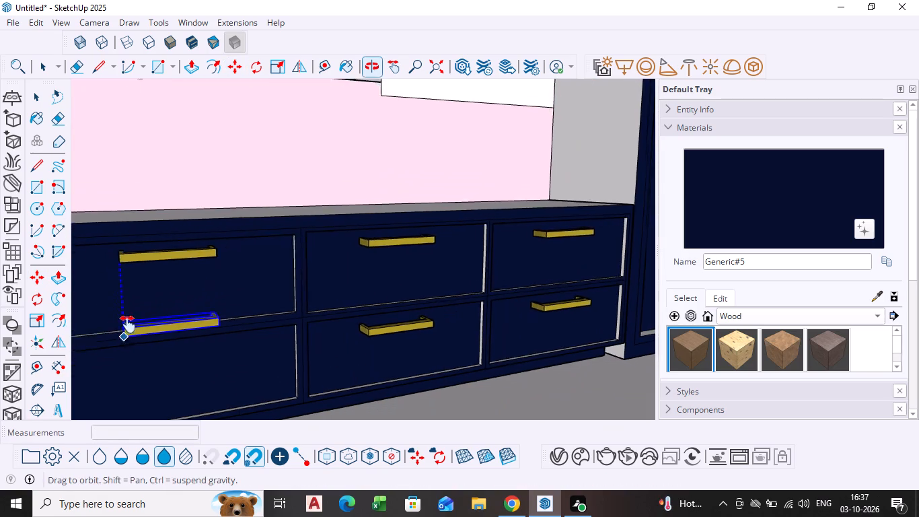
shift+middle_drag(128, 324, 155, 281)
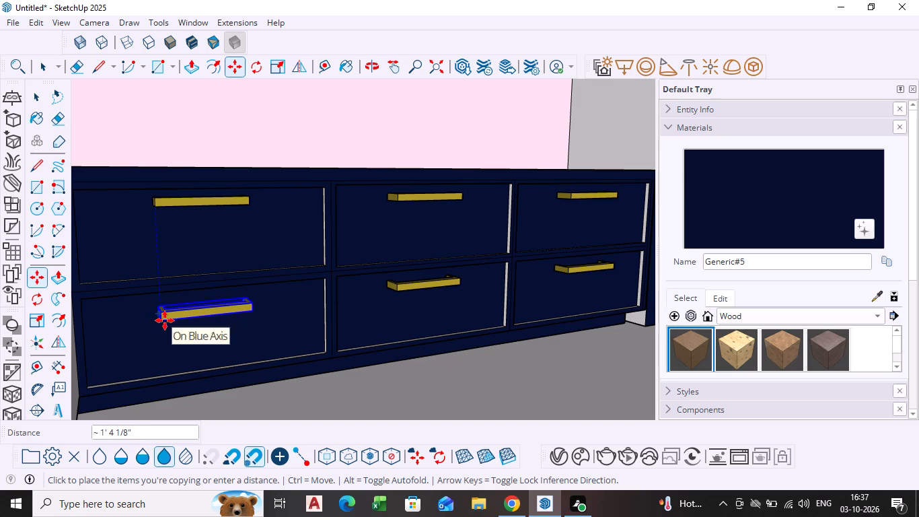
click(157, 320)
key(space)
click(455, 372)
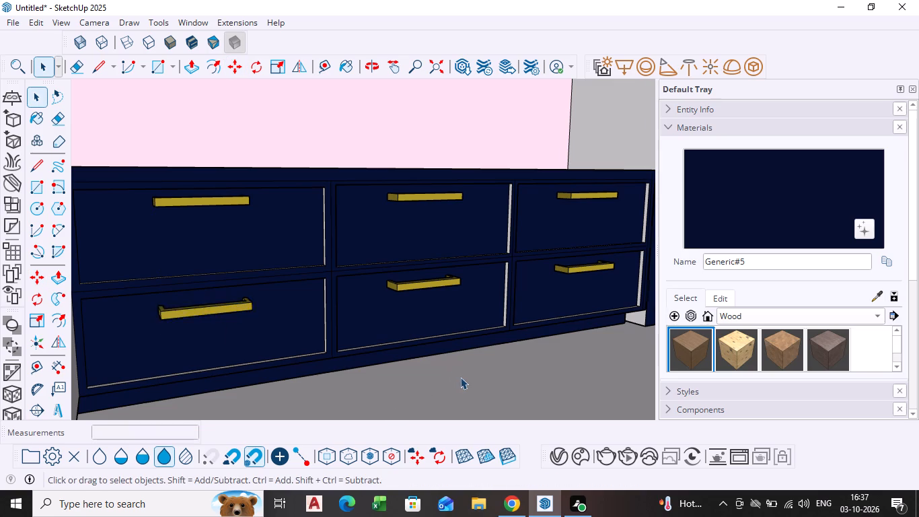
Examine the drawers, tall cabinet, shelves and open floor of the whole kitchen from wider viewpoints.
scroll(460, 377, down, 3)
middle_drag(461, 380, 334, 392)
scroll(339, 389, down, 11)
scroll(445, 392, down, 2)
middle_drag(445, 392, 383, 359)
middle_drag(378, 373, 352, 335)
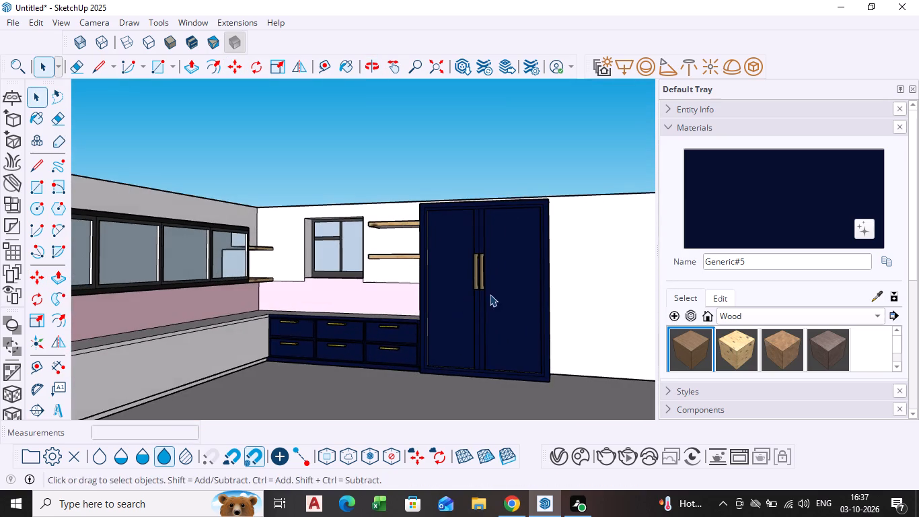
middle_drag(490, 294, 438, 312)
scroll(447, 283, up, 8)
scroll(342, 337, down, 4)
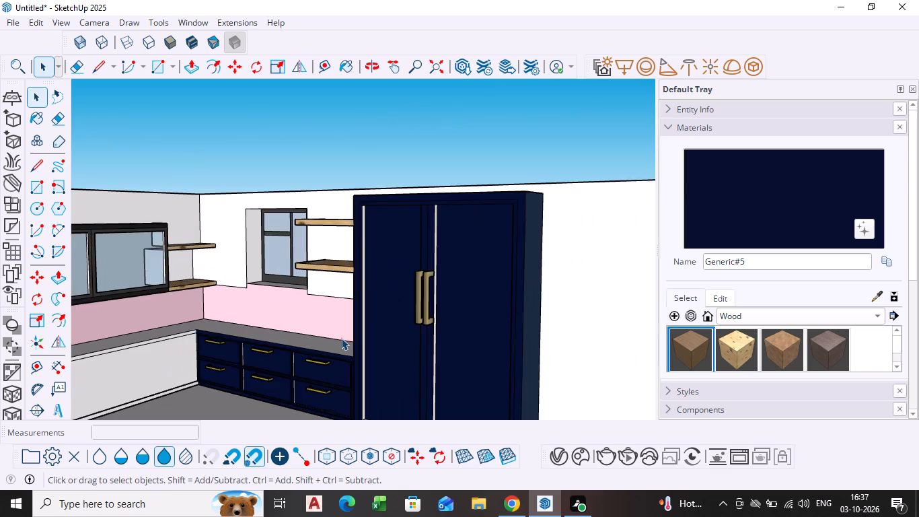
scroll(340, 340, down, 7)
middle_drag(329, 379, 385, 358)
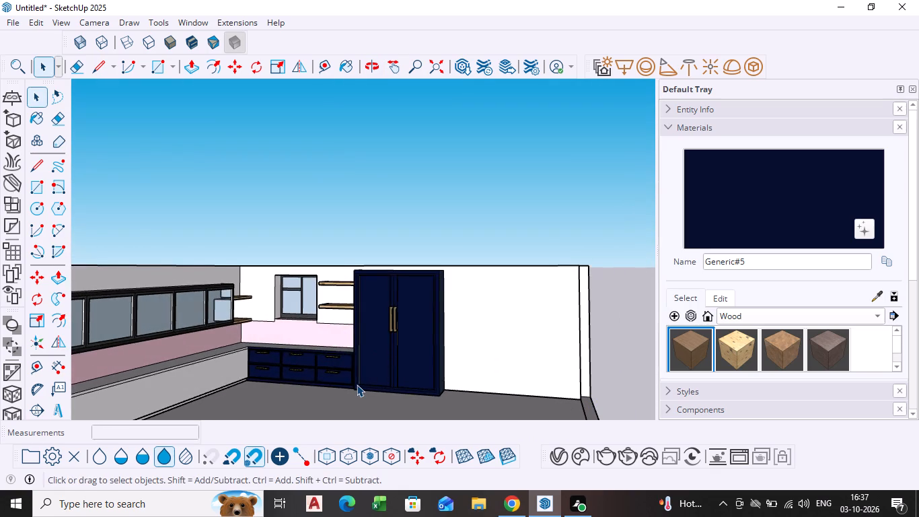
scroll(357, 384, up, 2)
scroll(357, 384, down, 4)
middle_drag(351, 386, 285, 385)
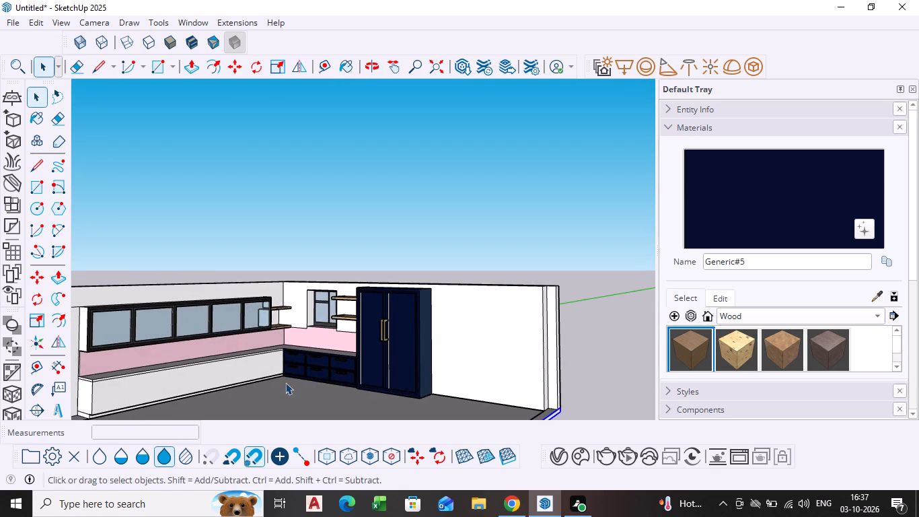
scroll(285, 382, down, 3)
shift+middle_drag(285, 382, 281, 347)
scroll(259, 360, up, 3)
middle_click(259, 360)
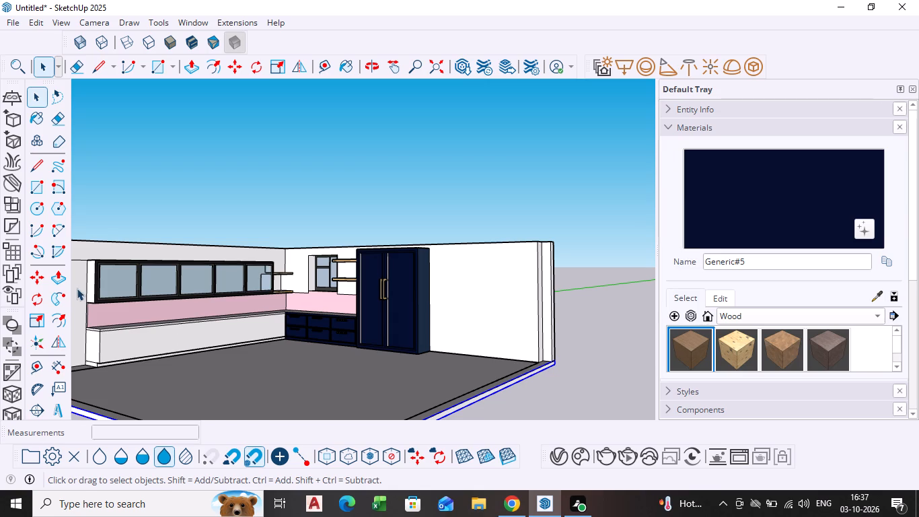
Draw an island footprint rectangle about 8' by 20' on the floor, alongside the long counter.
scroll(315, 362, down, 3)
middle_drag(315, 362, 233, 390)
scroll(232, 385, up, 3)
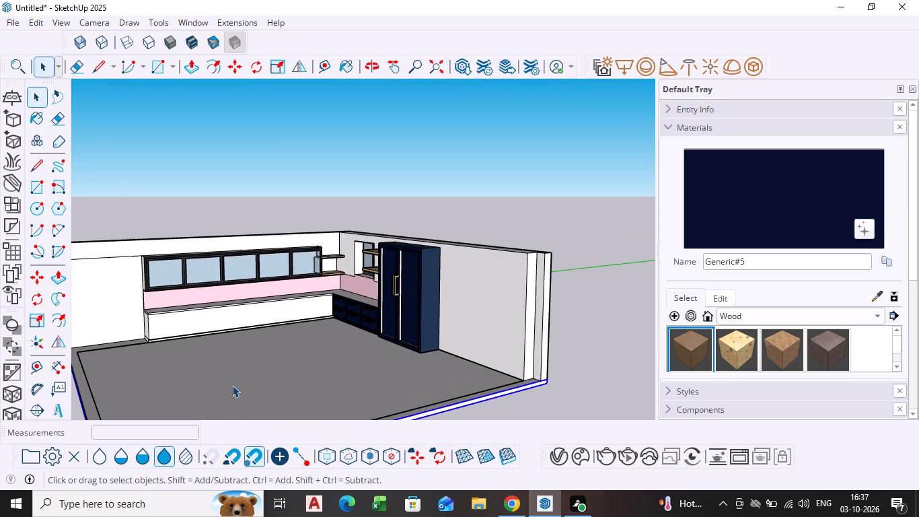
key(r)
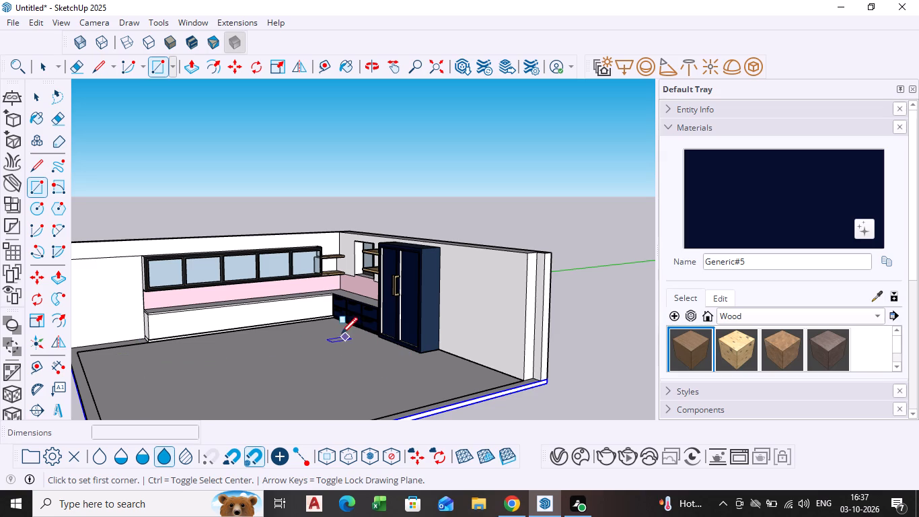
click(324, 326)
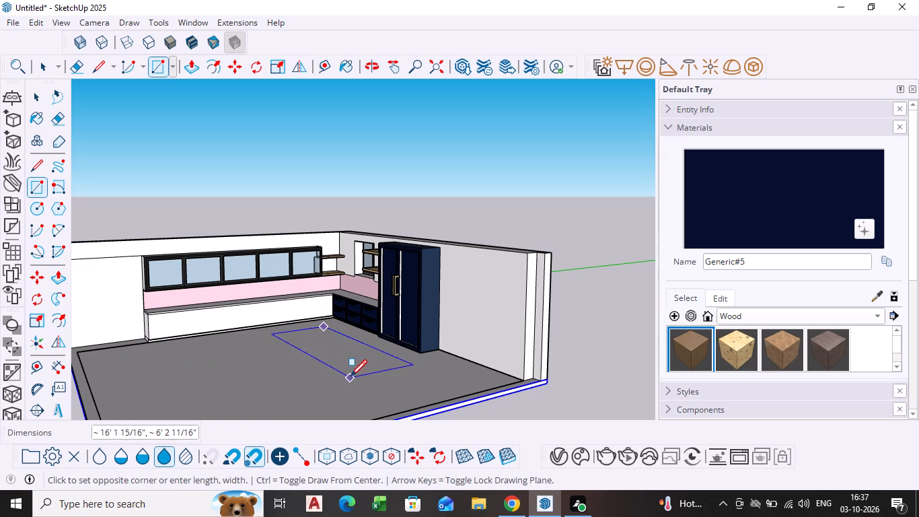
click(143, 371)
middle_drag(152, 408, 213, 419)
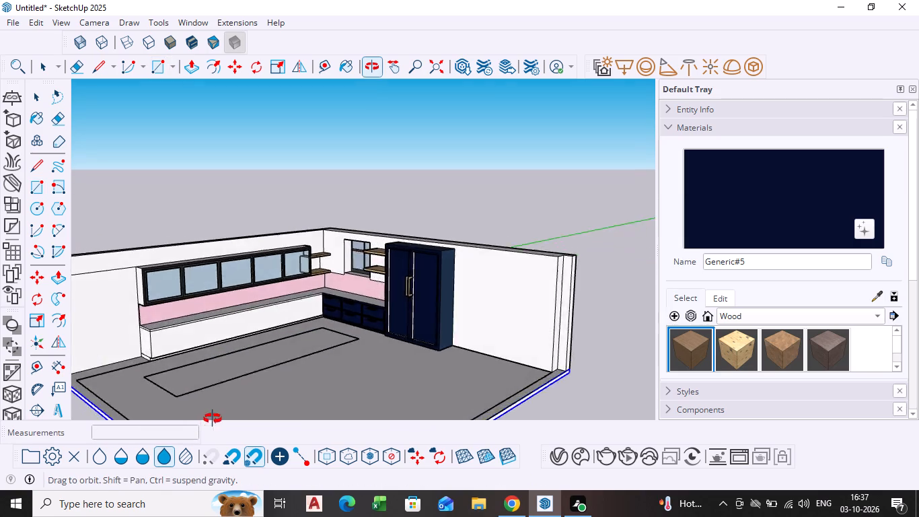
middle_drag(213, 419, 252, 410)
scroll(241, 349, up, 4)
middle_drag(246, 360, 255, 373)
scroll(533, 371, down, 3)
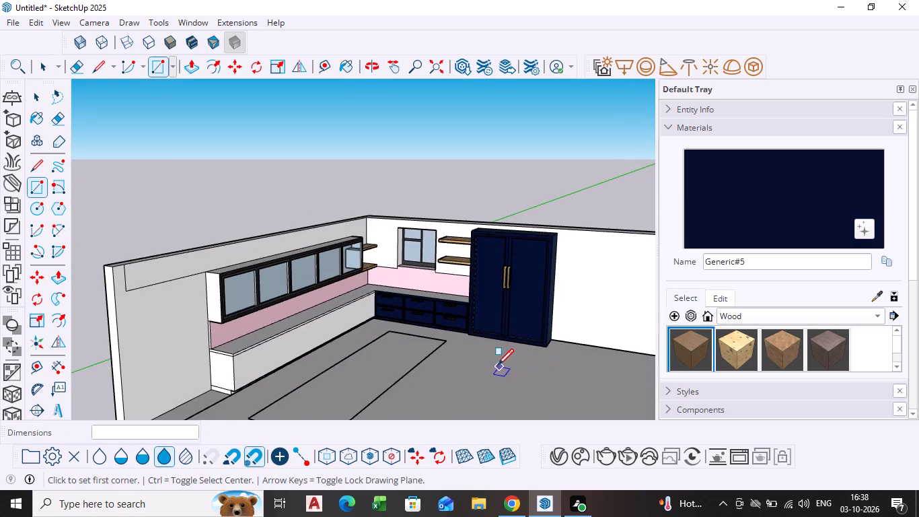
scroll(484, 370, down, 3)
key(Escape)
key(v)
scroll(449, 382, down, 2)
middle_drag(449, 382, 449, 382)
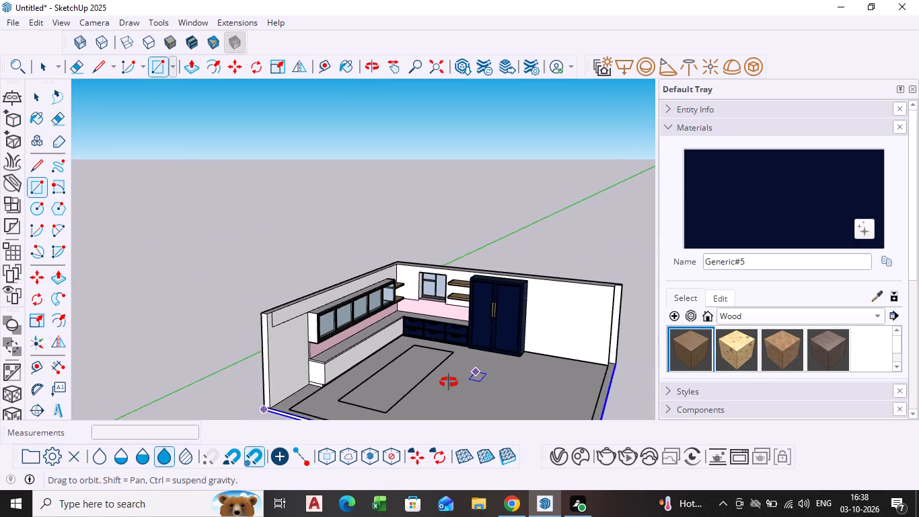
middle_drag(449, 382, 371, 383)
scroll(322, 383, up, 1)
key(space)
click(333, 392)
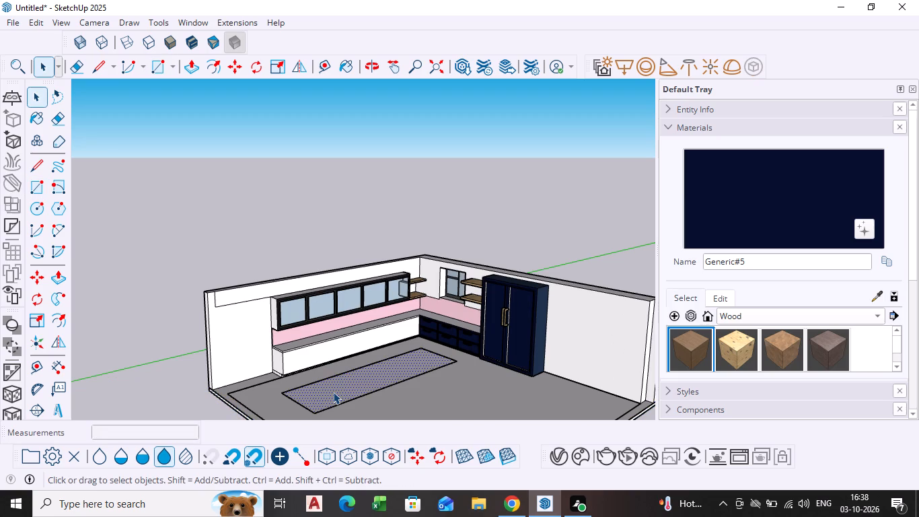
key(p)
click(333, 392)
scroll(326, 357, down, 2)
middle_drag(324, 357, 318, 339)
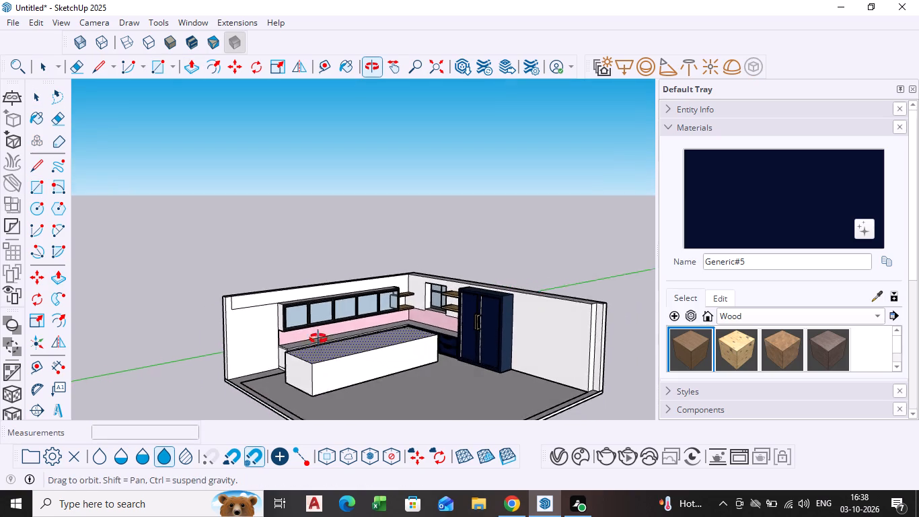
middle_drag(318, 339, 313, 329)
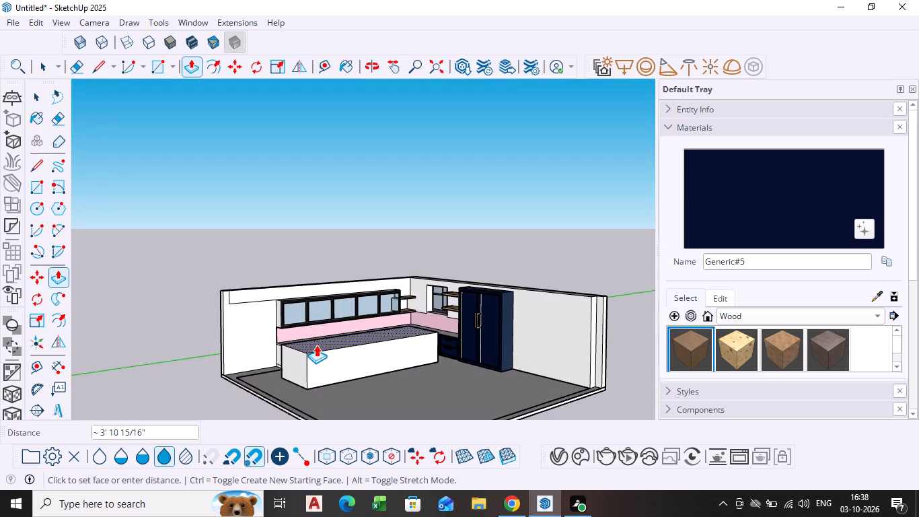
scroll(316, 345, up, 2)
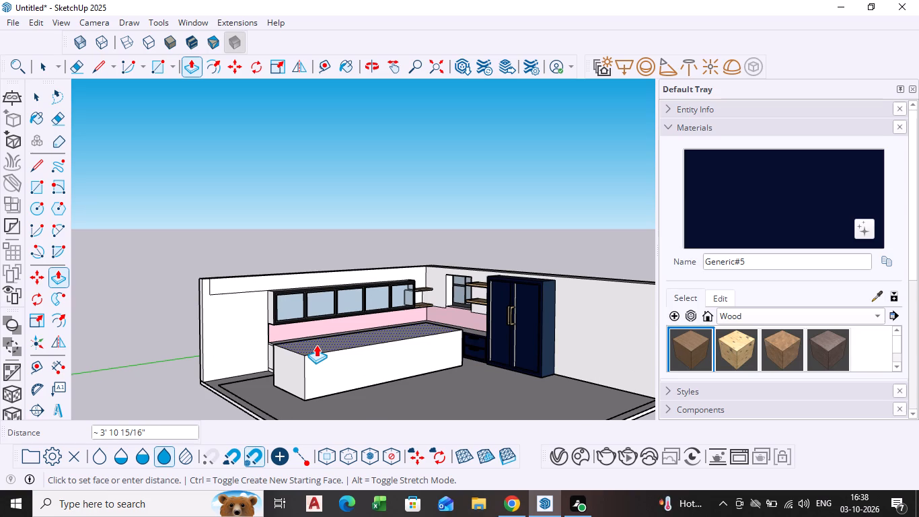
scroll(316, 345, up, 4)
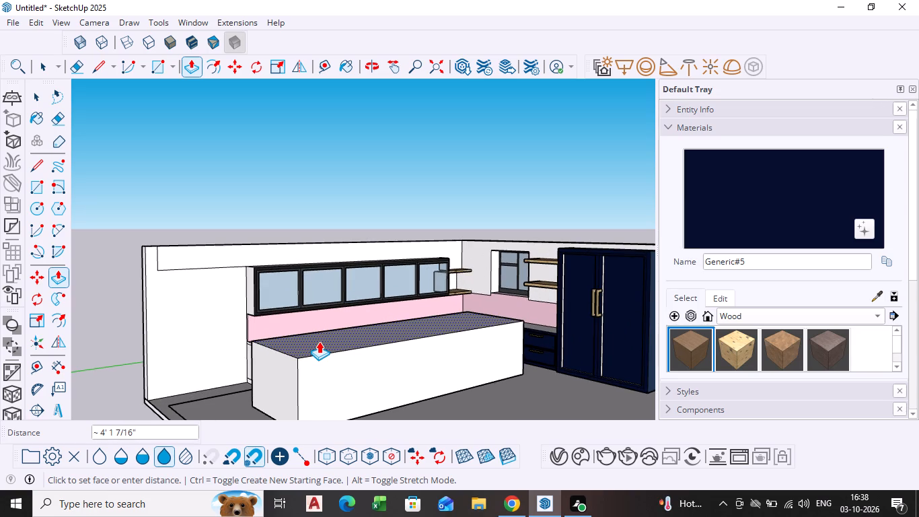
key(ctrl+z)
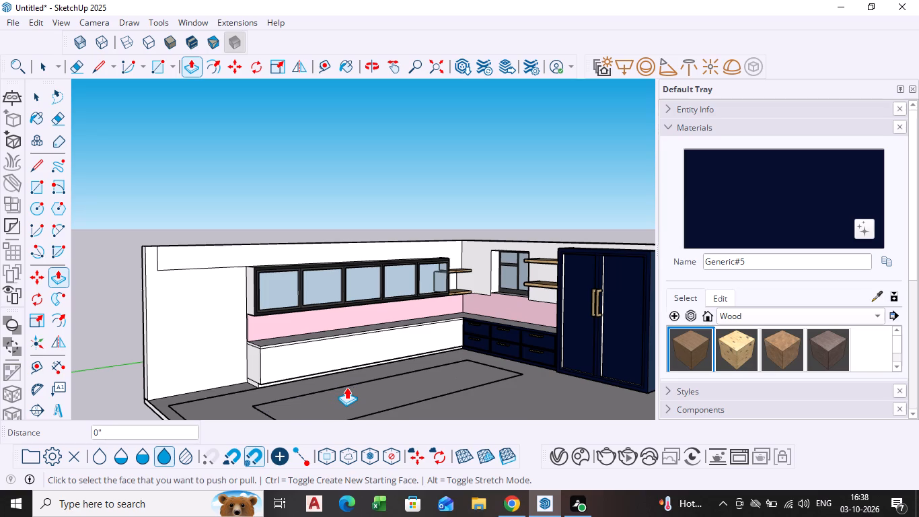
Extrude the floor rectangle up about 3' 6" with Push/Pull to form the island block.
click(347, 391)
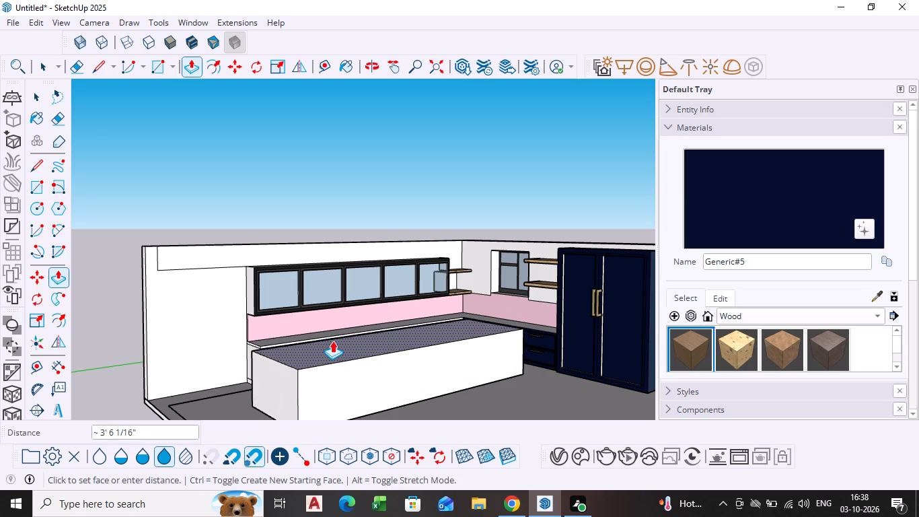
click(332, 341)
Pull the island's long face on the counter side outward about 3 1/4".
scroll(334, 352, down, 1)
middle_drag(334, 353, 568, 379)
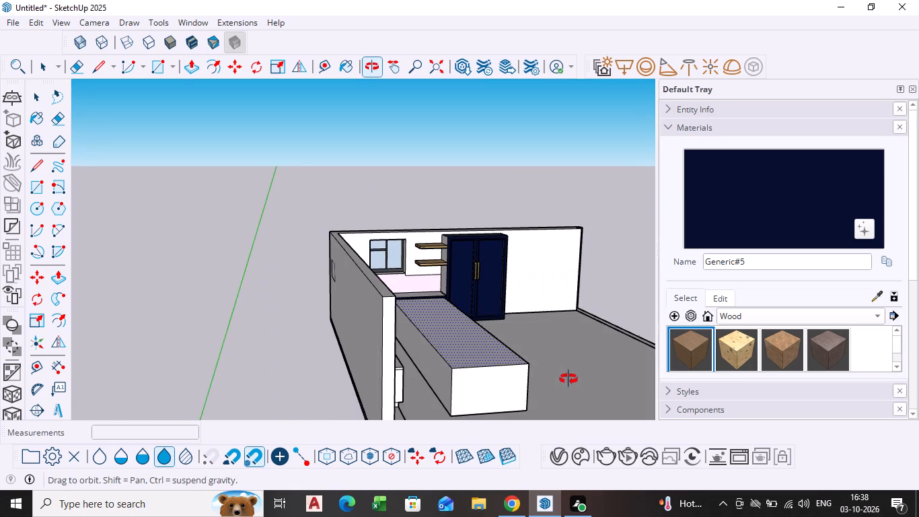
middle_drag(568, 379, 564, 379)
click(431, 370)
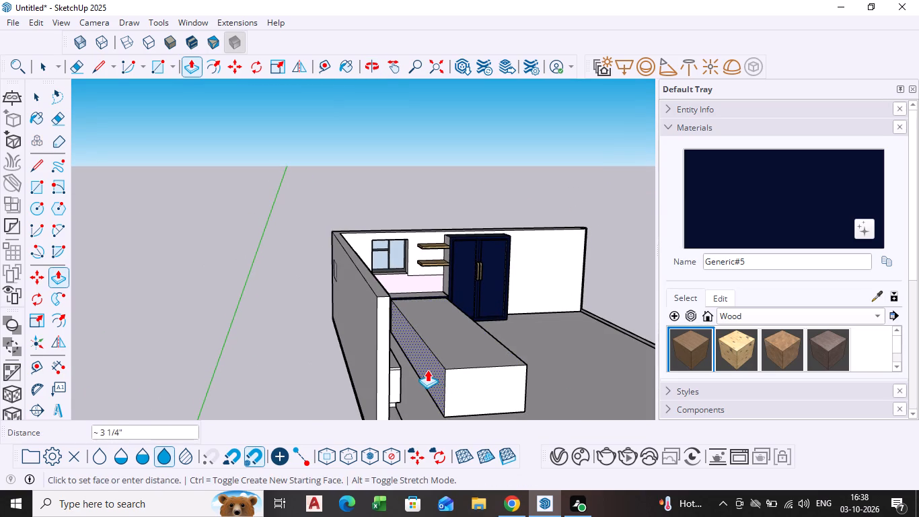
click(427, 370)
key(space)
Push the island's long room-side face inward about 1' 5" to narrow the block.
scroll(519, 367, down, 1)
middle_drag(519, 367, 385, 380)
scroll(390, 378, up, 4)
click(390, 378)
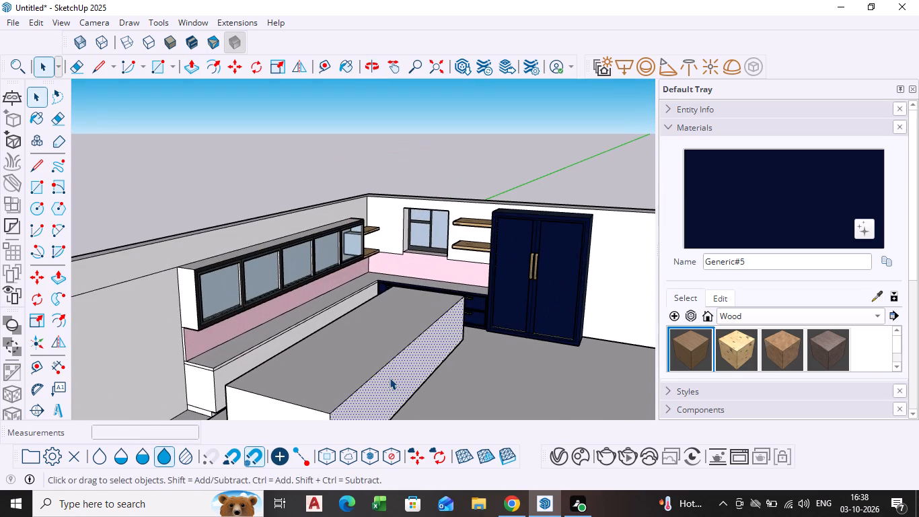
key(p)
click(390, 378)
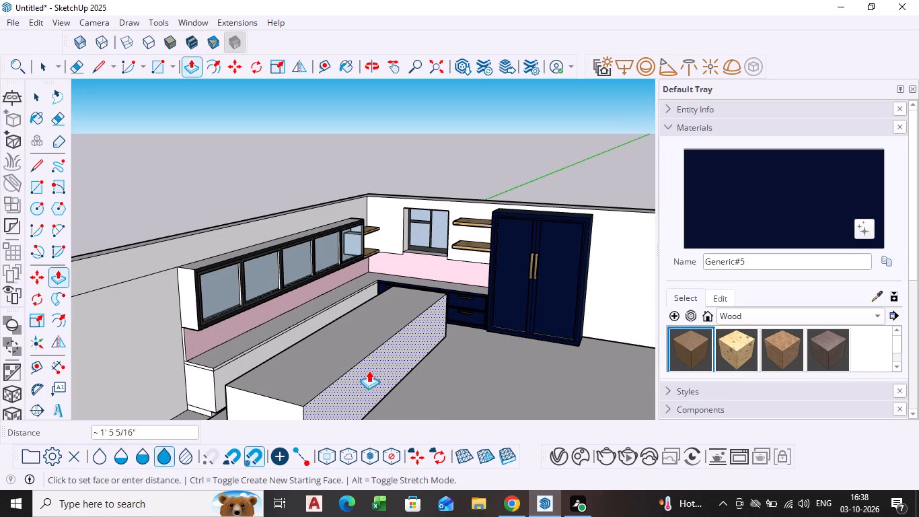
click(373, 374)
key(space)
scroll(411, 396, down, 3)
middle_drag(411, 396, 337, 376)
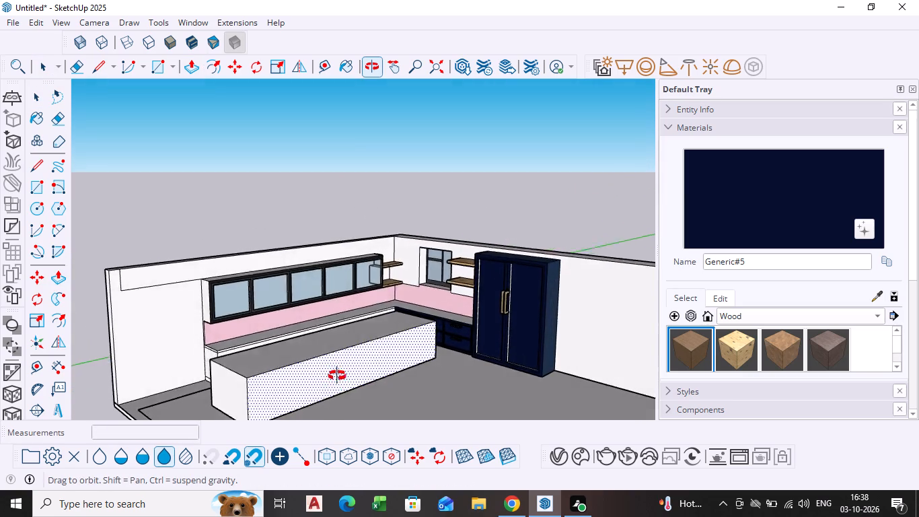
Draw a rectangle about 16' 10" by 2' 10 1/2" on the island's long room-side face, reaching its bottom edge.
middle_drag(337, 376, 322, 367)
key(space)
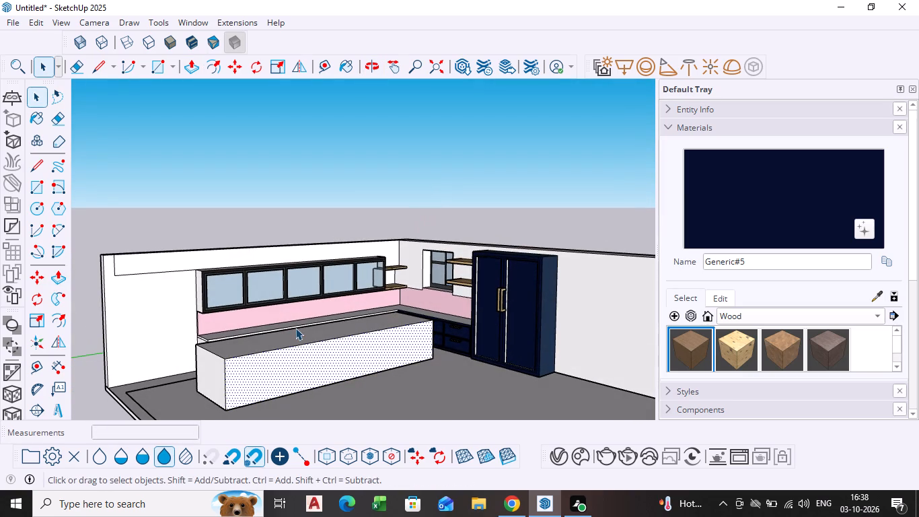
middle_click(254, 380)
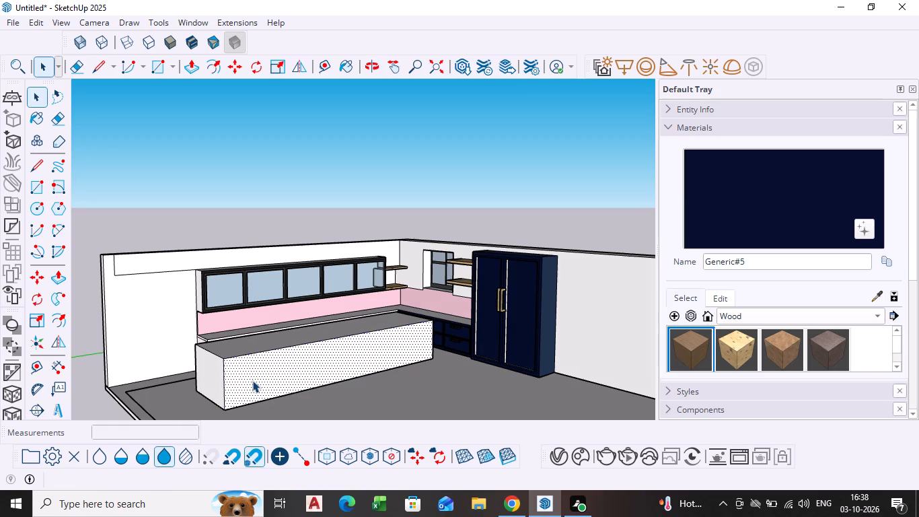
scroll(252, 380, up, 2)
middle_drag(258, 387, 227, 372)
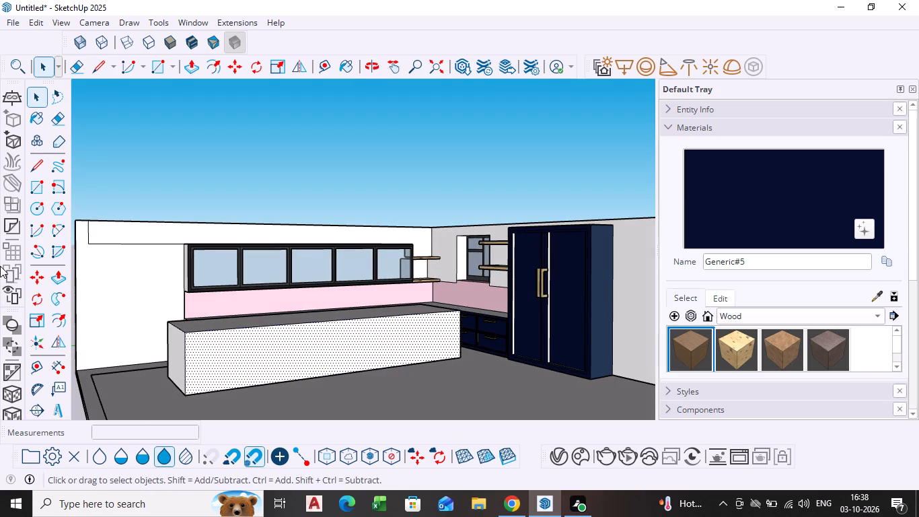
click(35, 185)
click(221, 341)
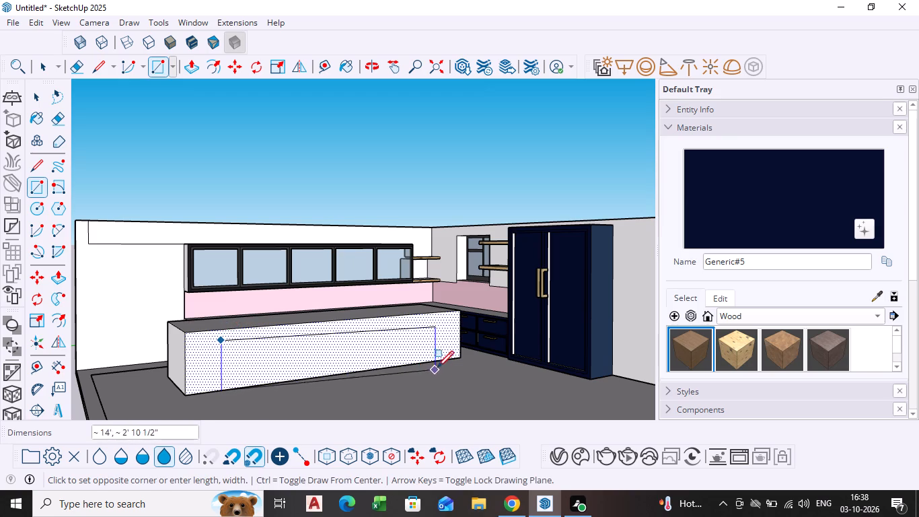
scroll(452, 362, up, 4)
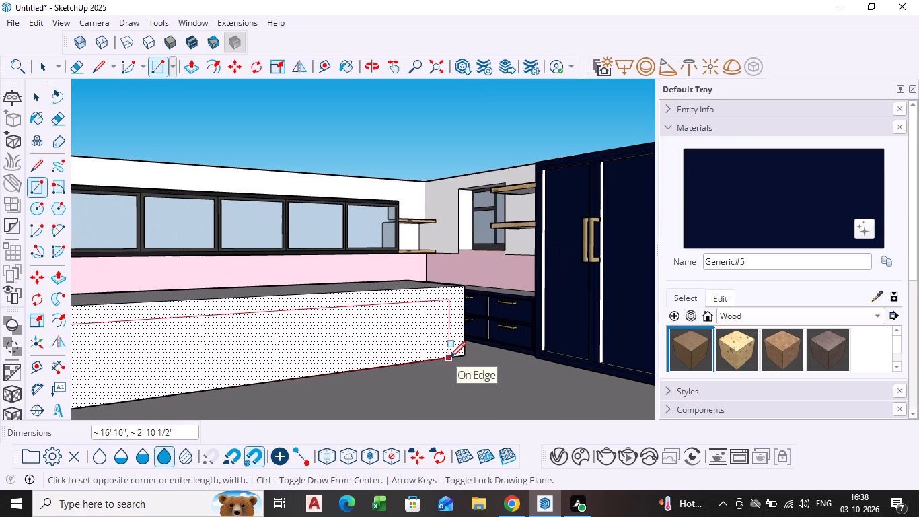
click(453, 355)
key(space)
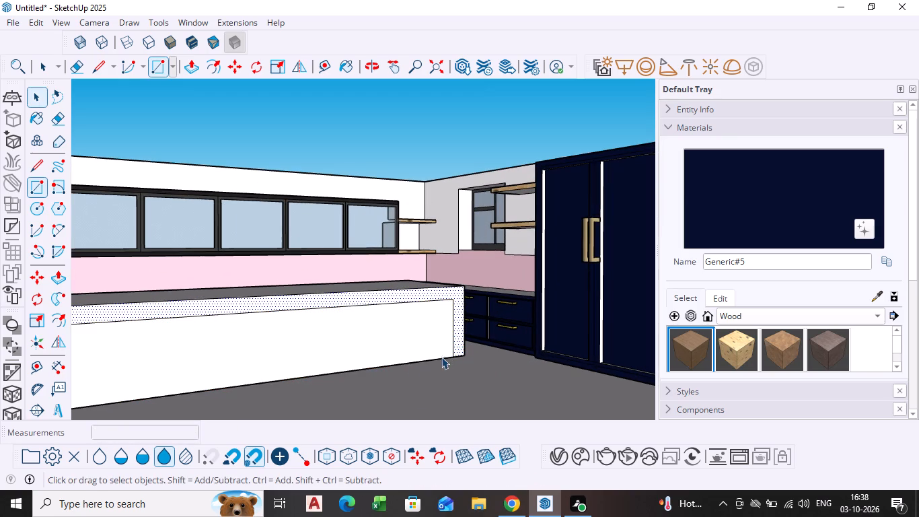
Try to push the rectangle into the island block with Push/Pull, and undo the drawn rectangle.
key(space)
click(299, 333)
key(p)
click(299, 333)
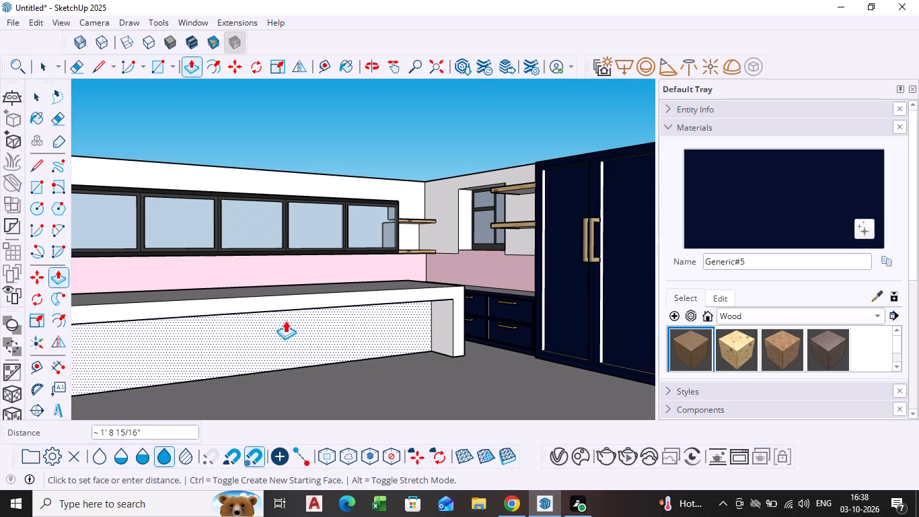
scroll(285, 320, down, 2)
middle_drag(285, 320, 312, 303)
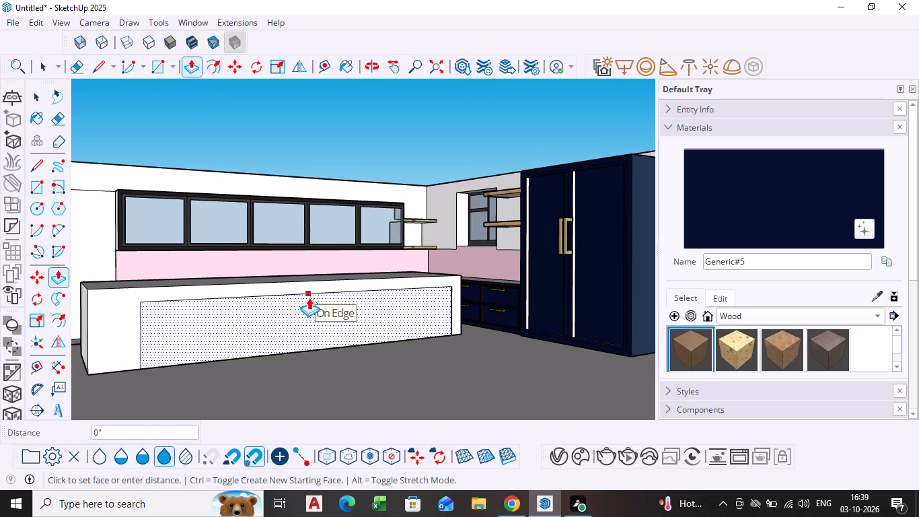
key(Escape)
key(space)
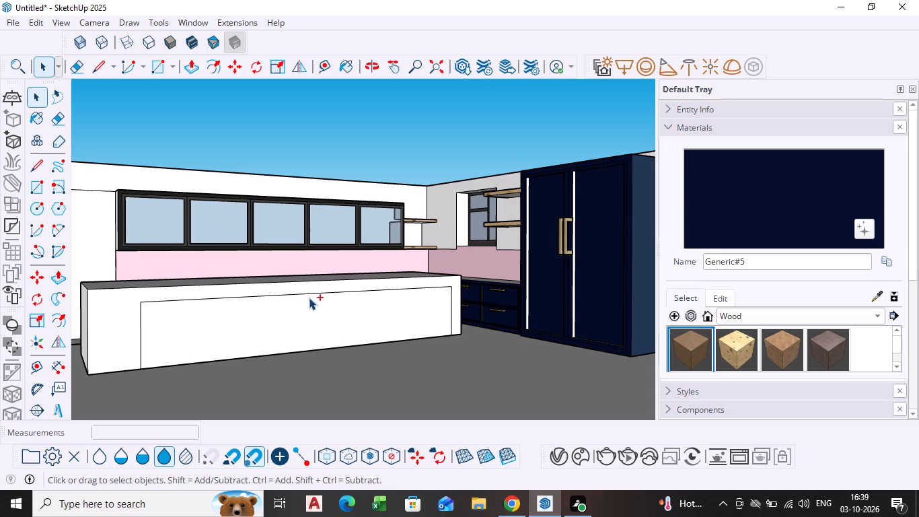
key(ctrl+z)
Draw a rectangle about 16' 10" by 3' 2 1/2" on the island's long room-side face, ending on its bottom edge.
click(38, 193)
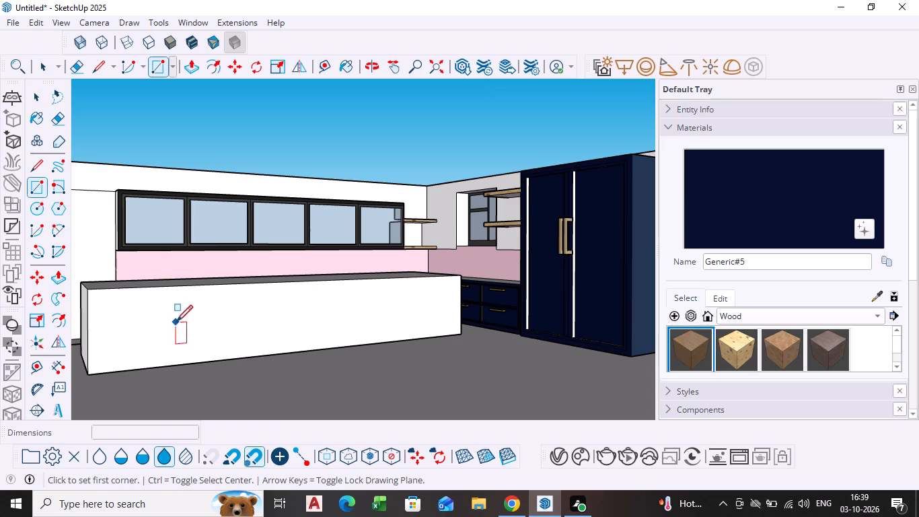
click(159, 294)
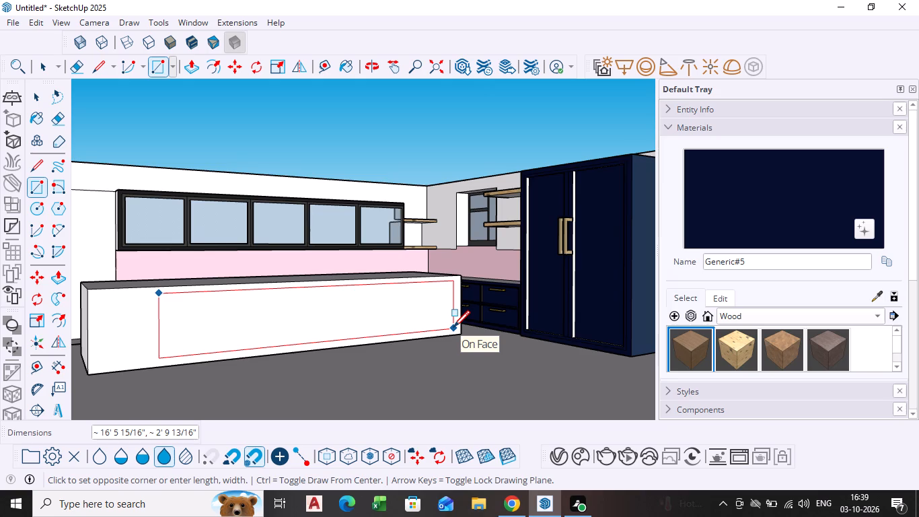
scroll(453, 329, up, 1)
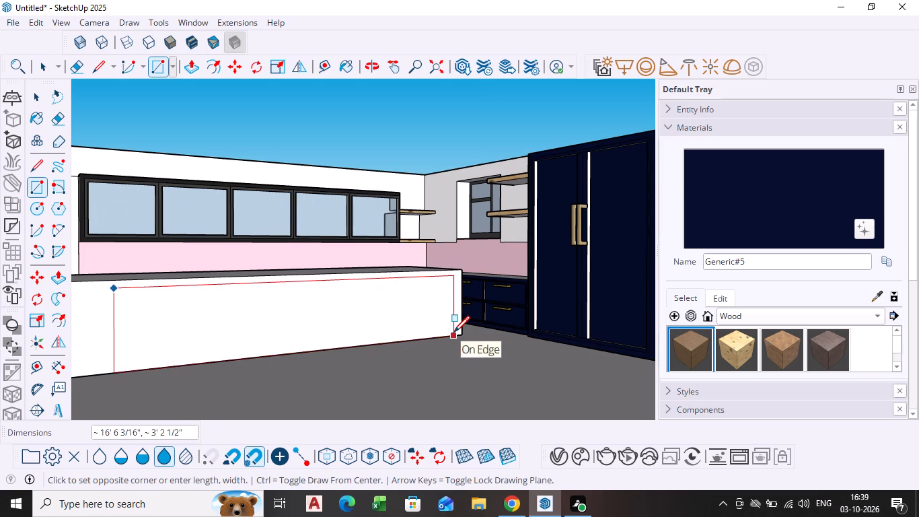
scroll(447, 338, up, 1)
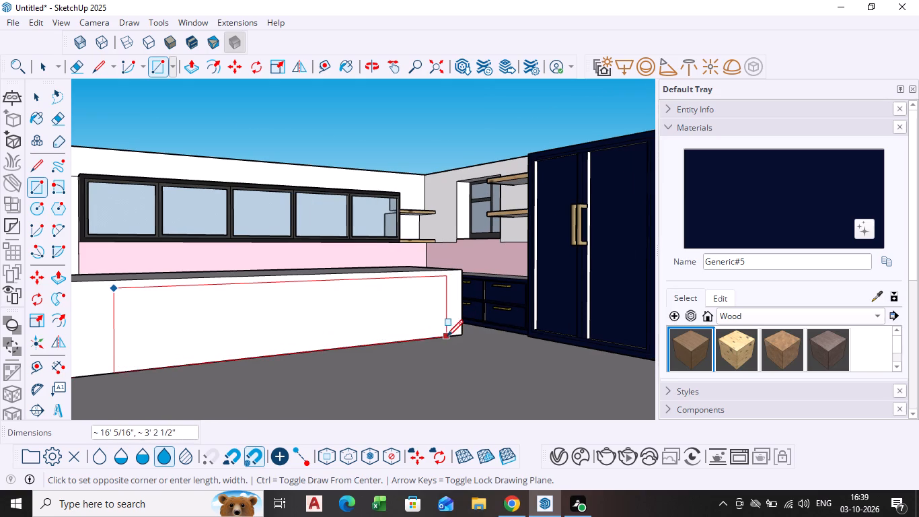
scroll(447, 338, up, 2)
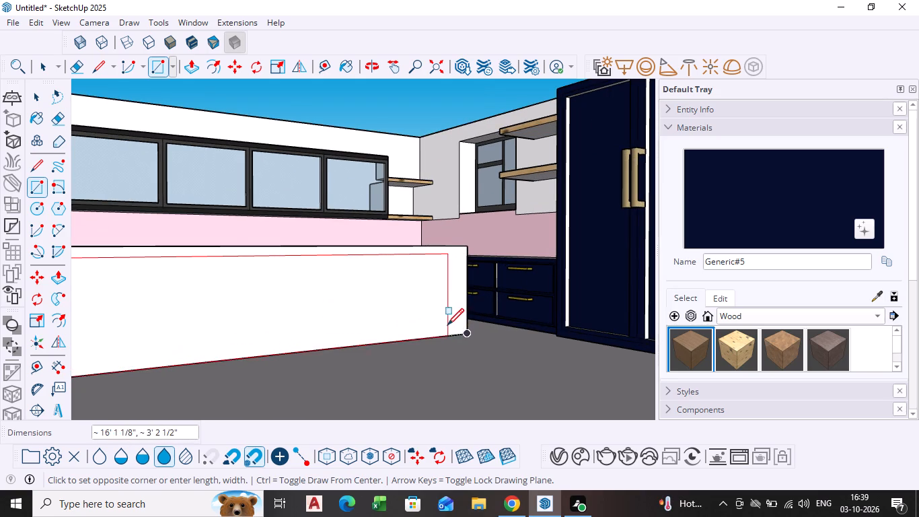
scroll(448, 326, up, 2)
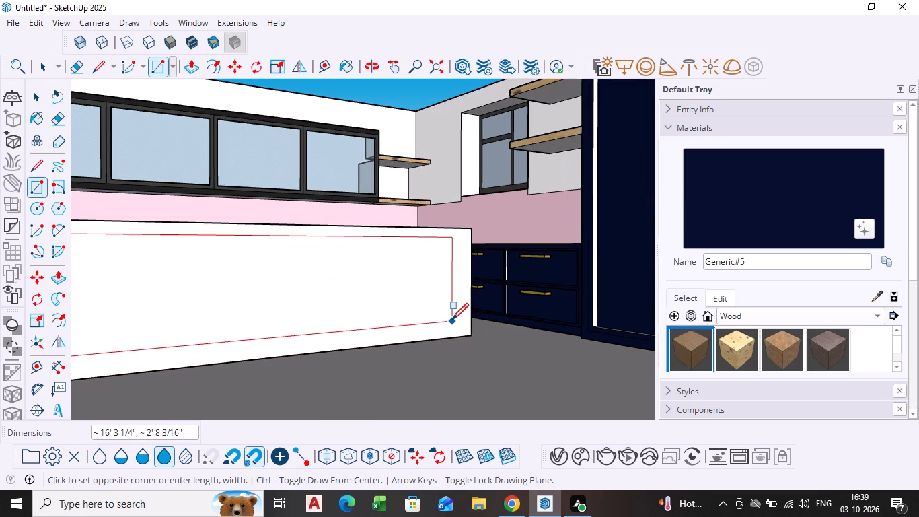
scroll(457, 328, up, 3)
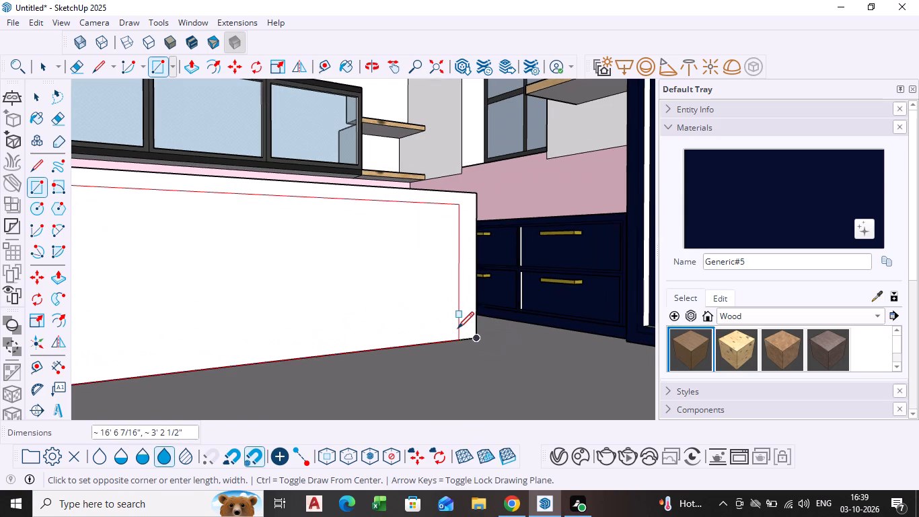
scroll(457, 331, up, 4)
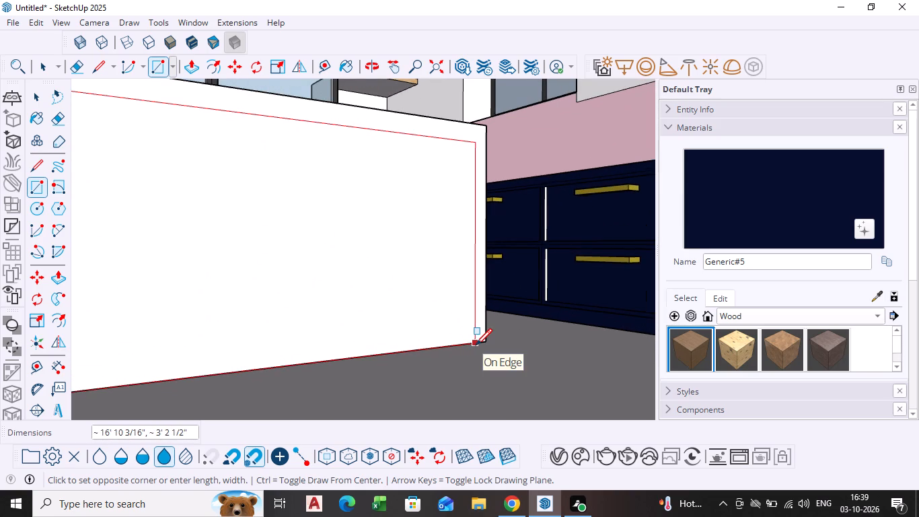
click(476, 346)
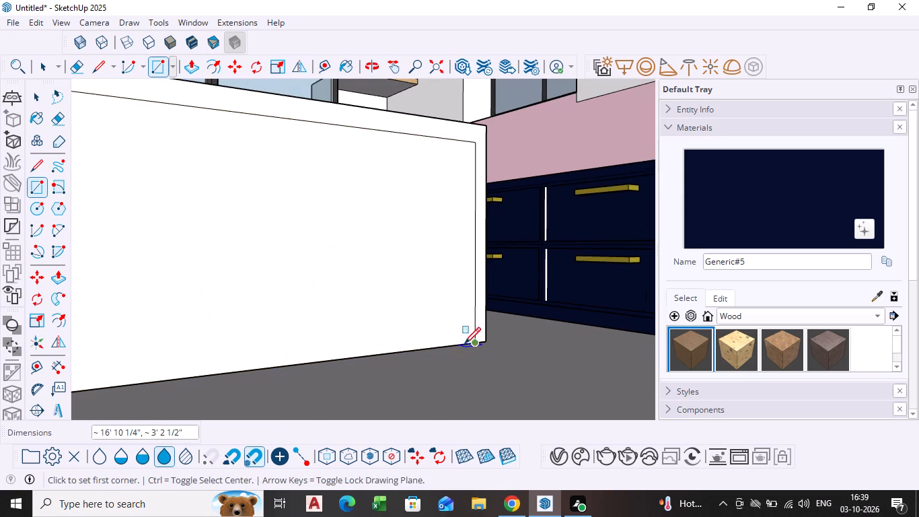
key(space)
Move the rectangle's top edge up about 1 1/4" to thin the strip below the island top.
click(326, 123)
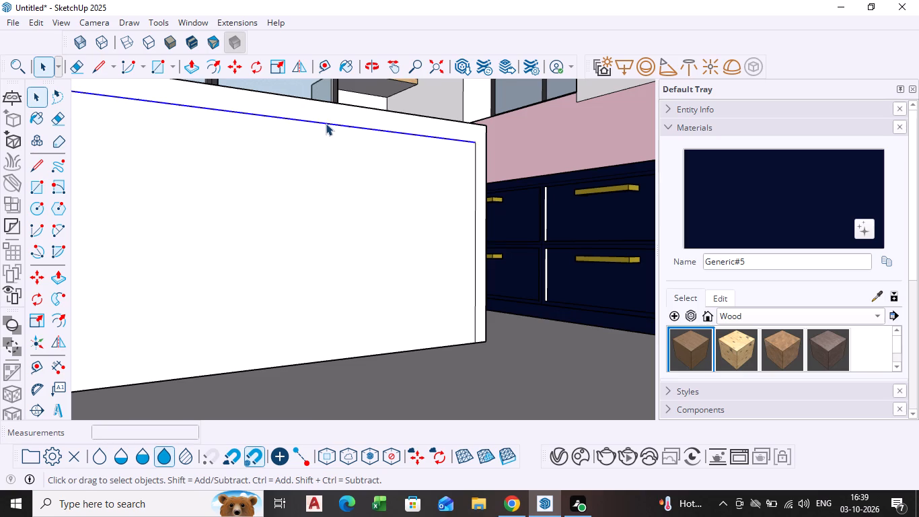
key(m)
scroll(324, 125, down, 9)
shift+middle_drag(287, 137, 371, 211)
shift+scroll(354, 205, down, 1)
click(446, 68)
scroll(499, 223, up, 4)
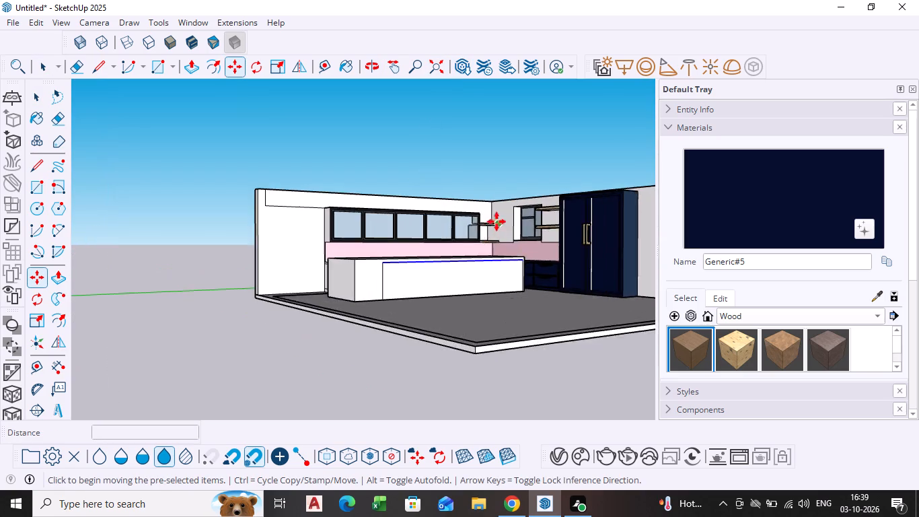
scroll(497, 221, up, 10)
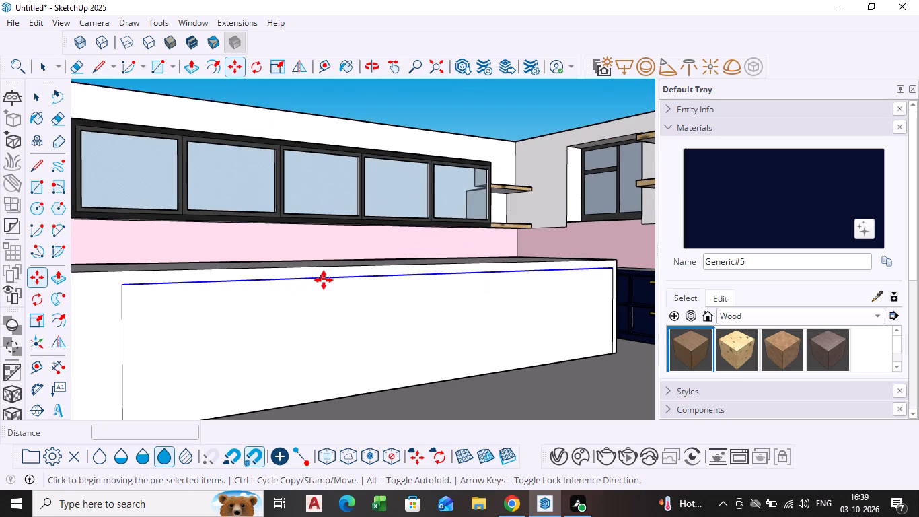
click(324, 280)
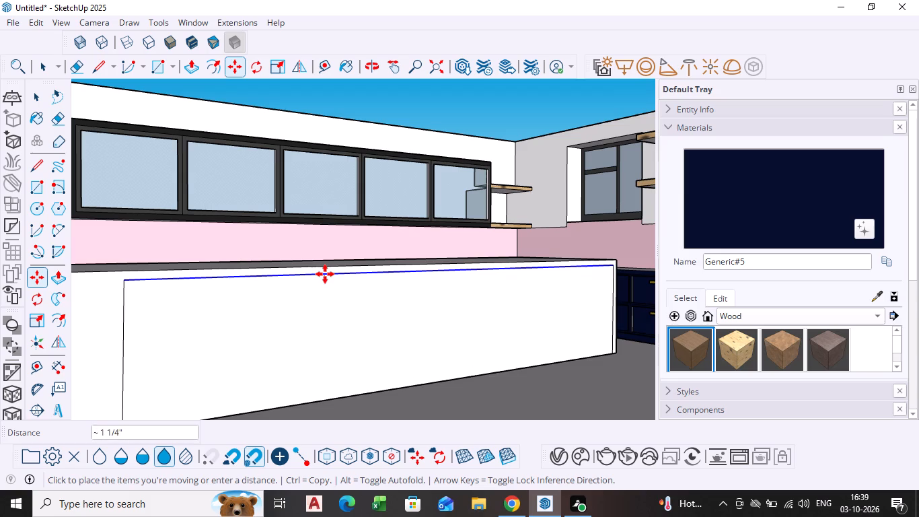
click(325, 274)
key(space)
Push the rectangular face about 2' 1/2" into the island to form a recess under the top.
click(318, 322)
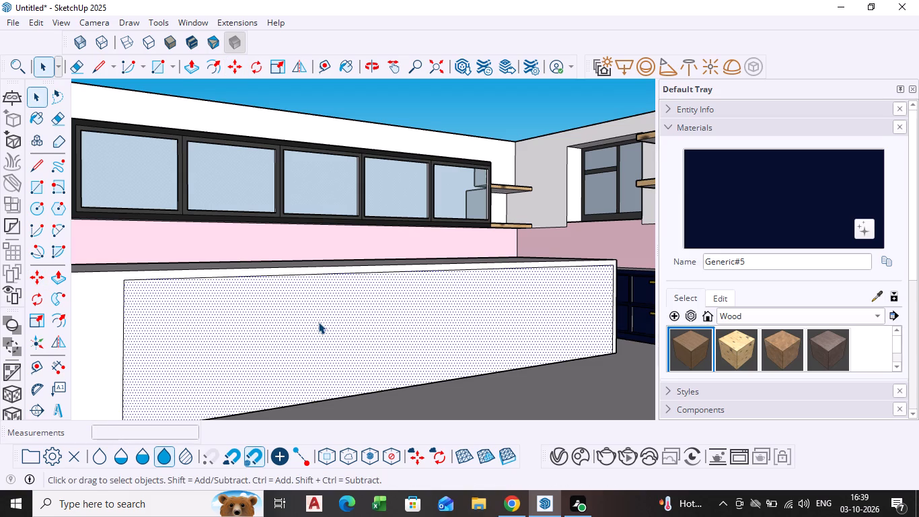
key(p)
click(318, 322)
click(289, 308)
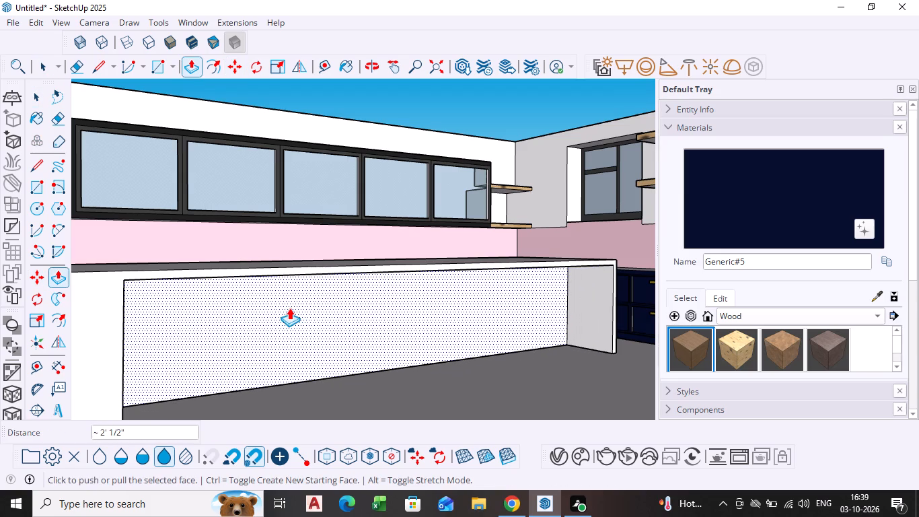
scroll(295, 364, down, 6)
middle_drag(305, 391, 293, 385)
key(space)
scroll(292, 384, down, 2)
middle_drag(292, 384, 274, 384)
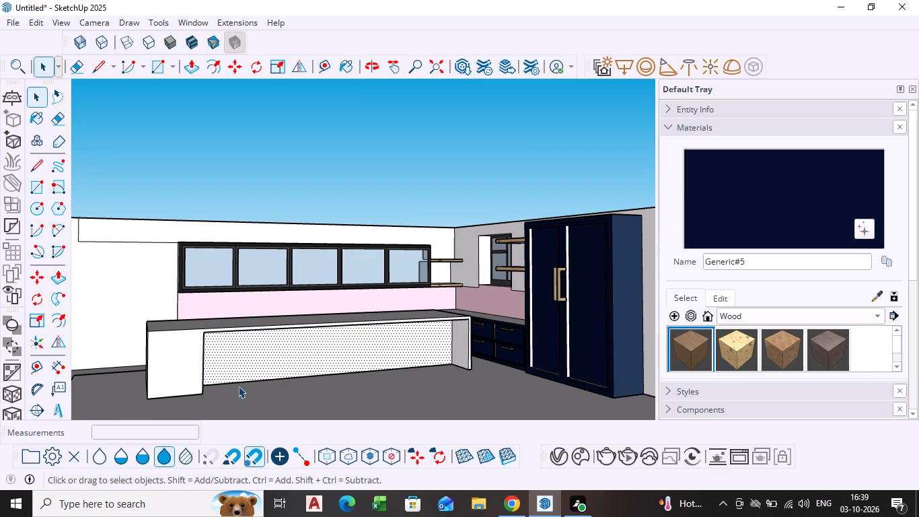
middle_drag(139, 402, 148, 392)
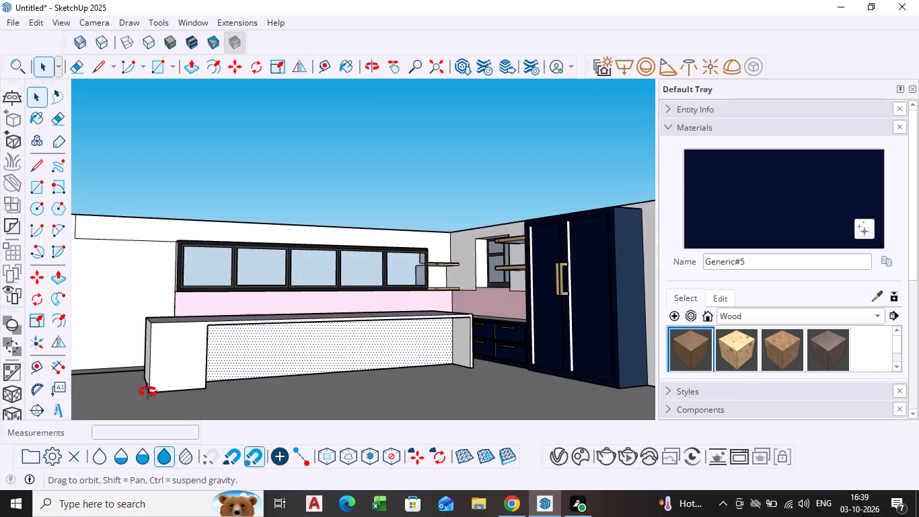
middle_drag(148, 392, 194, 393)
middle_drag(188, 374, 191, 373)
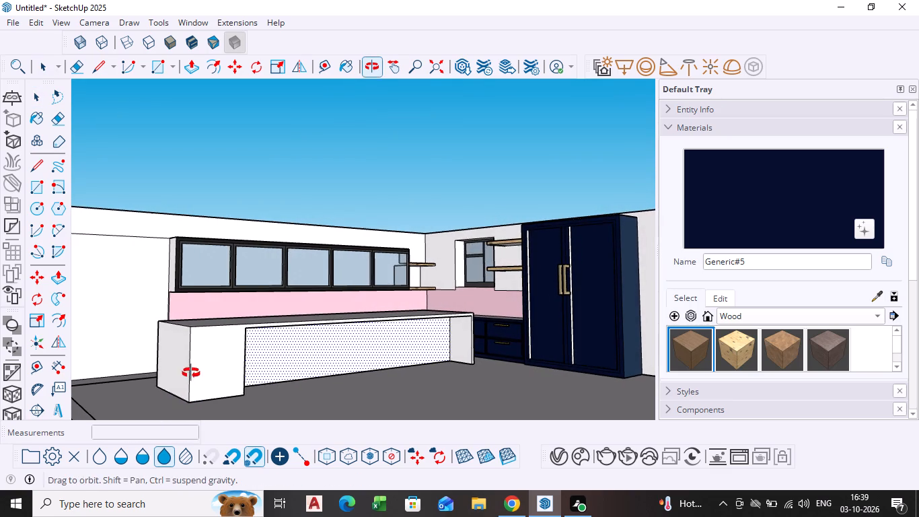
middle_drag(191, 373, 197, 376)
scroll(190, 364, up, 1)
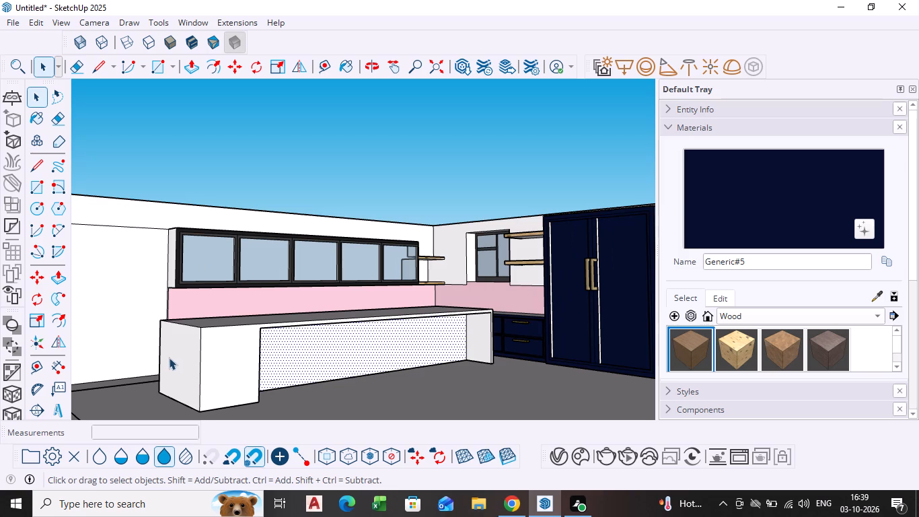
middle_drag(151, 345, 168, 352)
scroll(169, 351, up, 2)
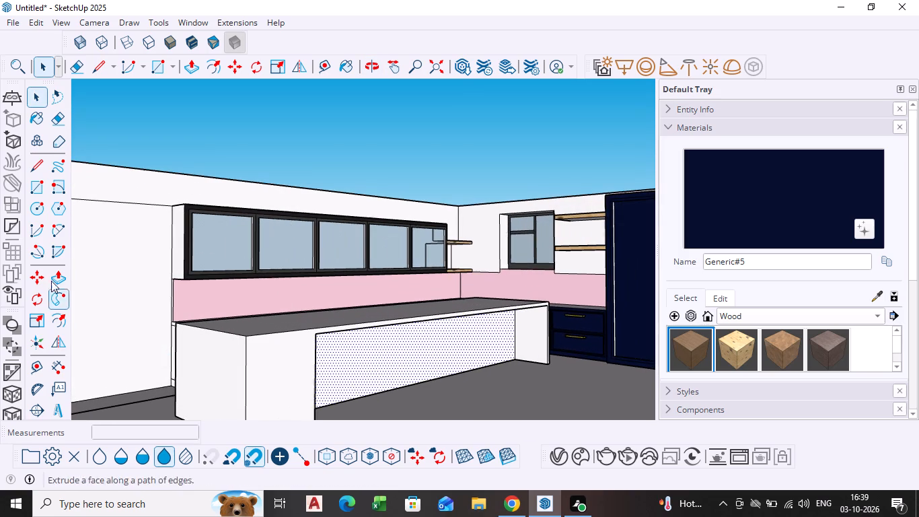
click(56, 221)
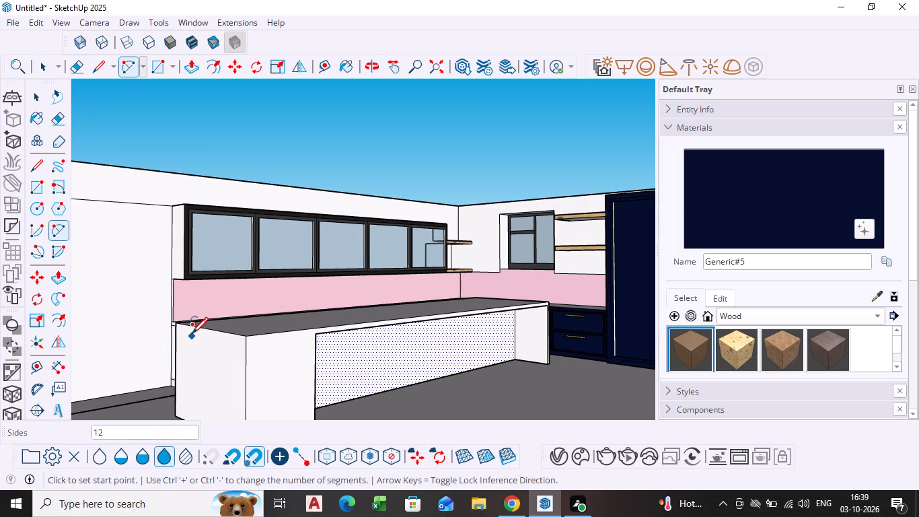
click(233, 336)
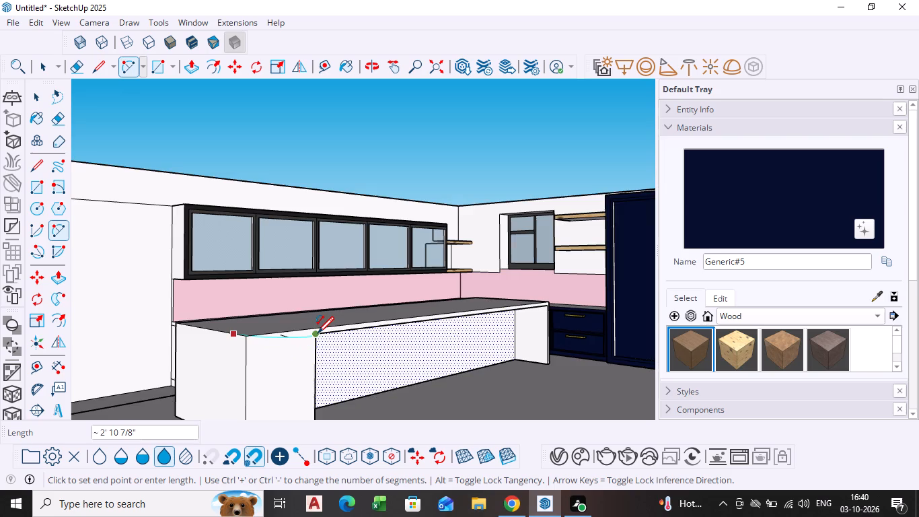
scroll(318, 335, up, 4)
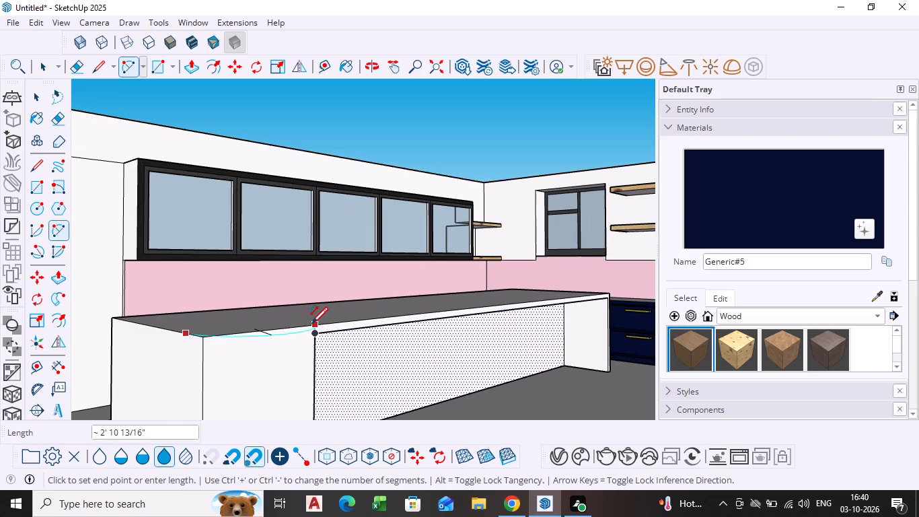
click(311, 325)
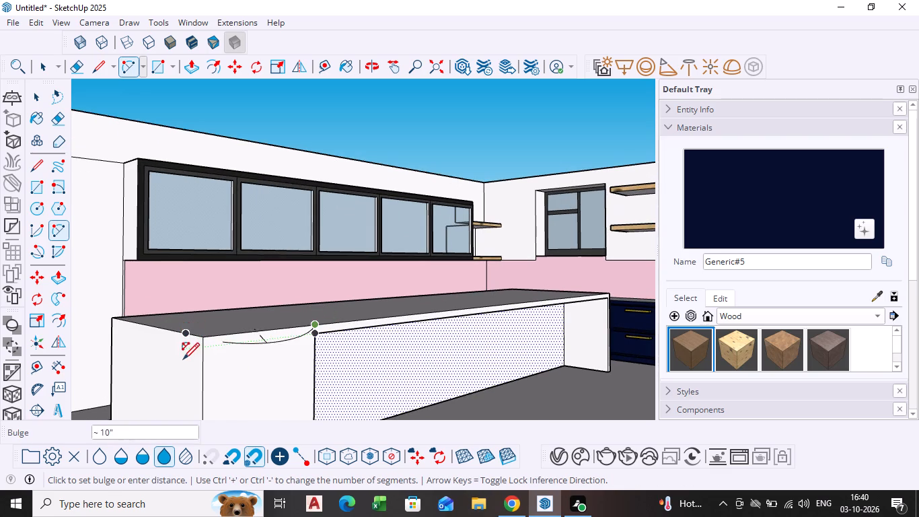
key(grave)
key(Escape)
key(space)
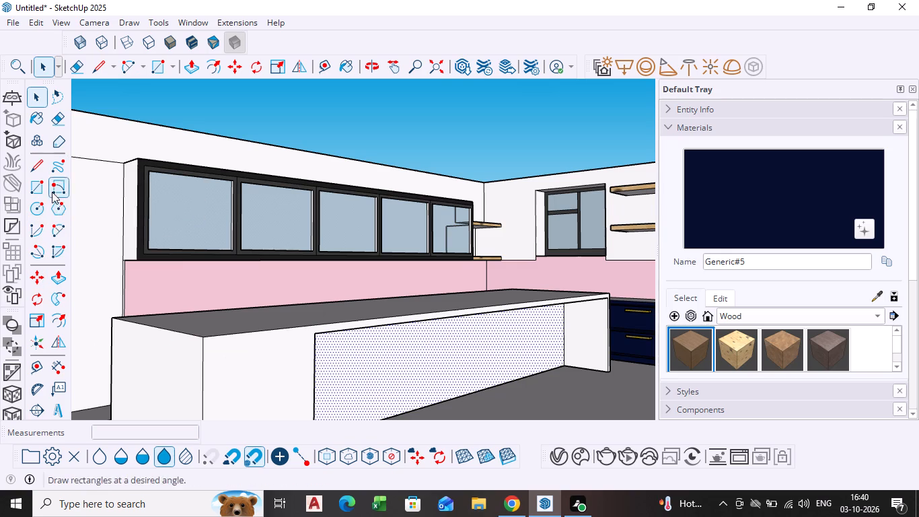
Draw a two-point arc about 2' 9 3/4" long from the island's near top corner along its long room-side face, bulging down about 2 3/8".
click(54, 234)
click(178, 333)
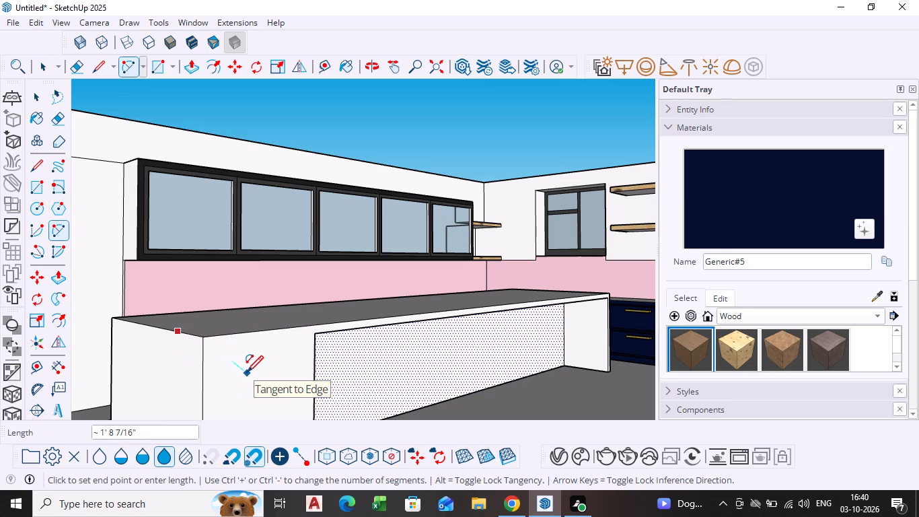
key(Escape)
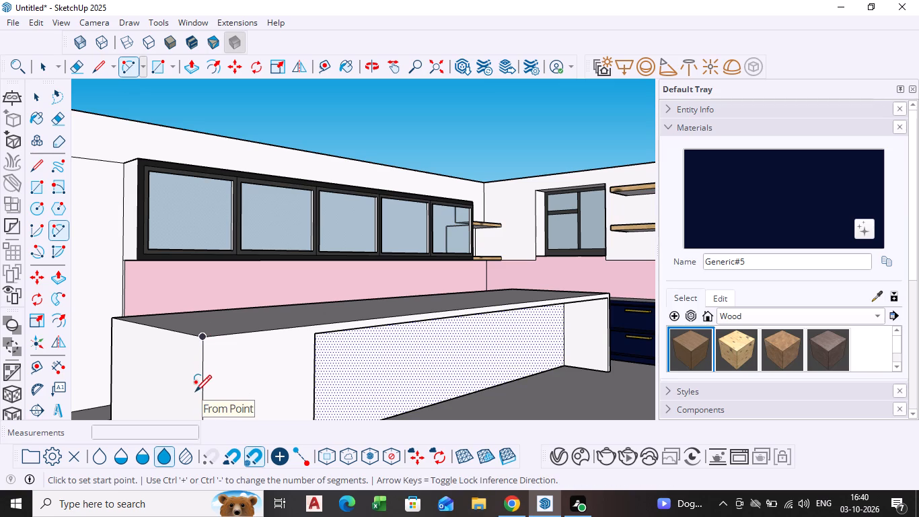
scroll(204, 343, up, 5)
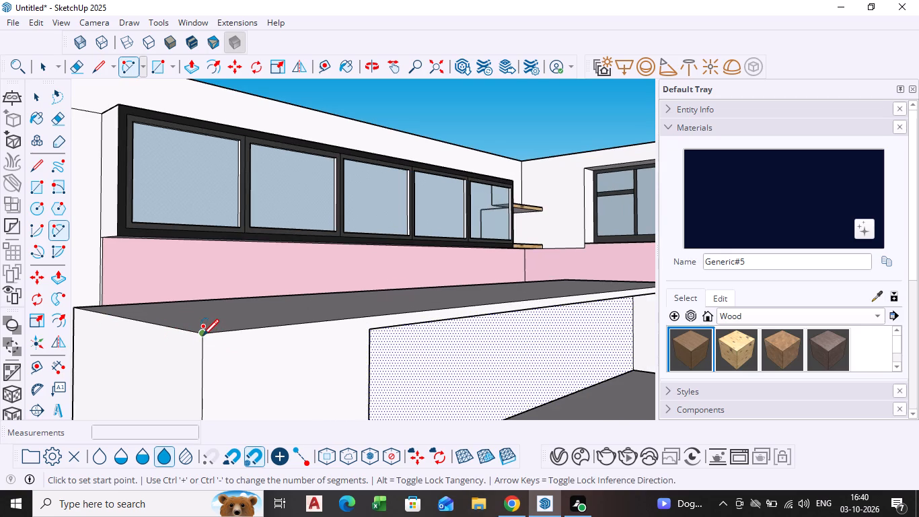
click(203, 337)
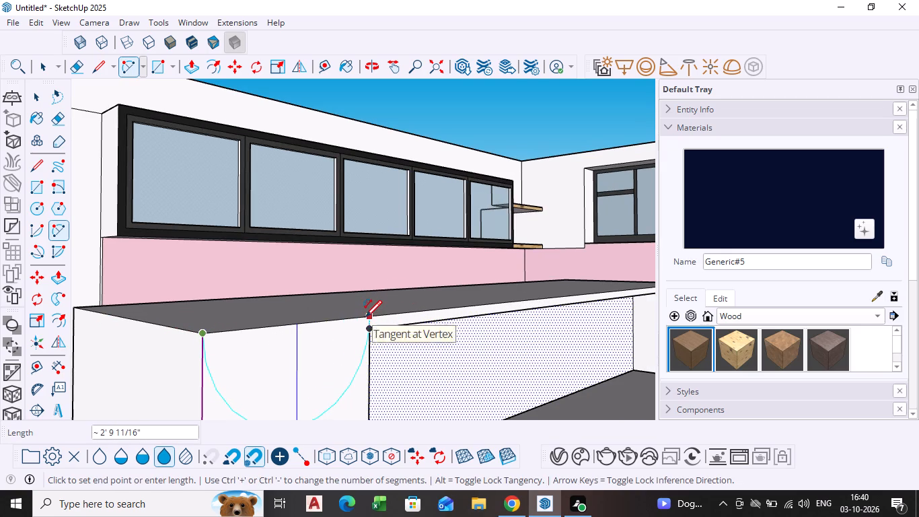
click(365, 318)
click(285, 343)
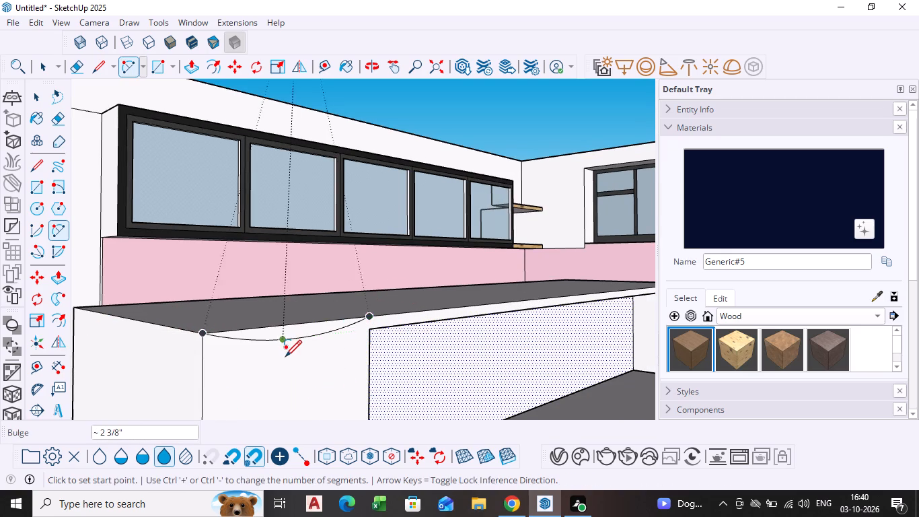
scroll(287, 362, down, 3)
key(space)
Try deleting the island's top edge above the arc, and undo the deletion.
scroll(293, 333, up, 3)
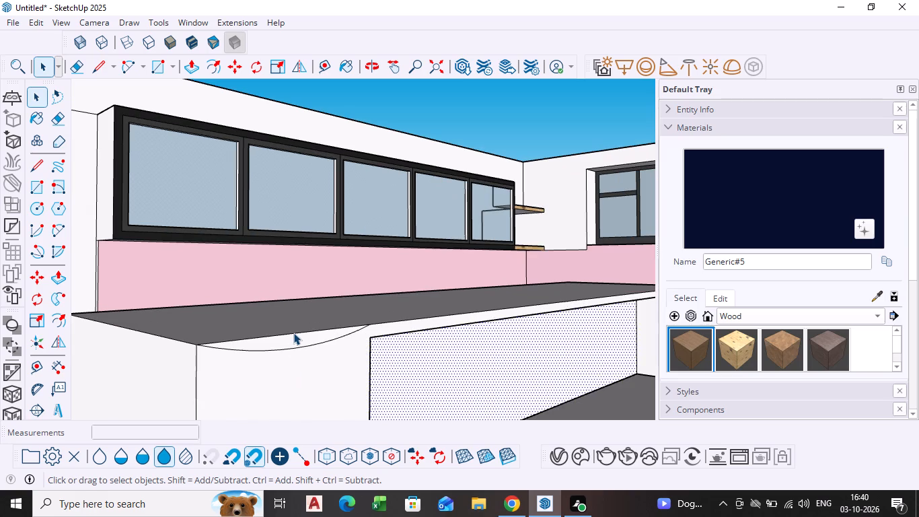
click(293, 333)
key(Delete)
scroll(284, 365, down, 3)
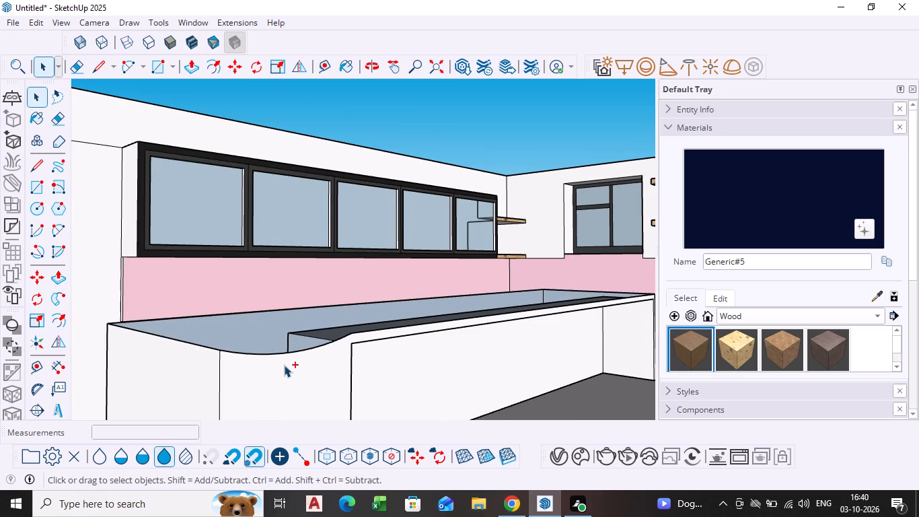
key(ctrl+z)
Draw a full-height rotated rectangle about 1' 9" wide diagonally across the island's near corner, from the end face to the long room-side face.
middle_drag(284, 365, 289, 384)
scroll(278, 377, up, 3)
scroll(221, 382, up, 4)
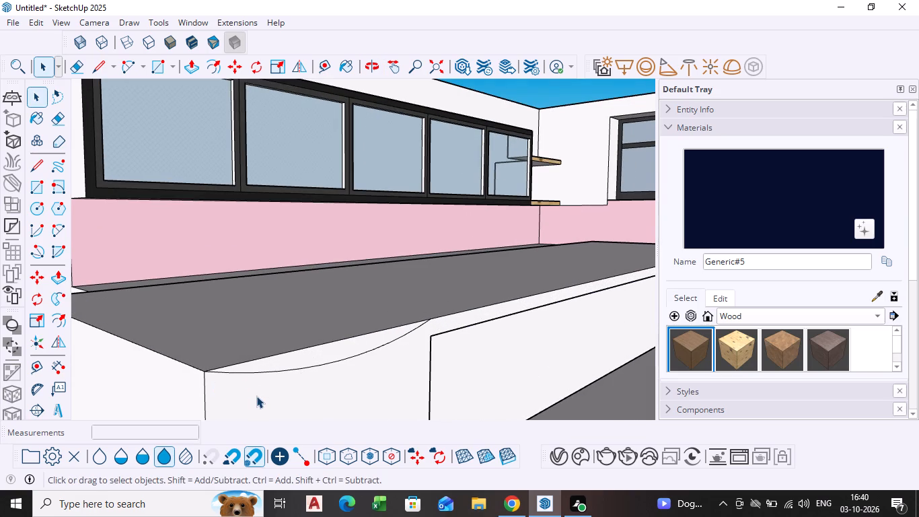
scroll(256, 397, down, 2)
middle_drag(256, 397, 267, 336)
scroll(267, 336, down, 14)
shift+middle_click(271, 347)
scroll(260, 358, up, 4)
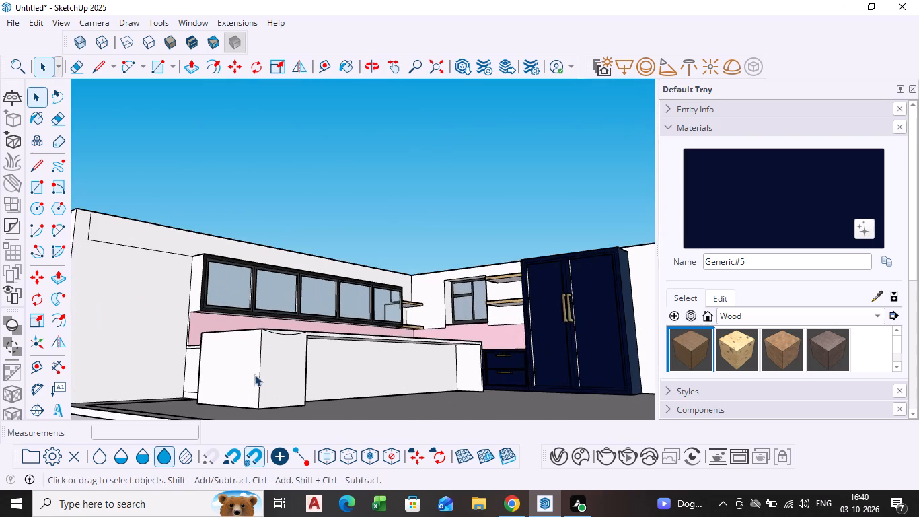
scroll(254, 374, up, 1)
middle_drag(254, 374, 257, 381)
scroll(257, 382, up, 3)
scroll(259, 385, down, 2)
middle_drag(259, 385, 258, 322)
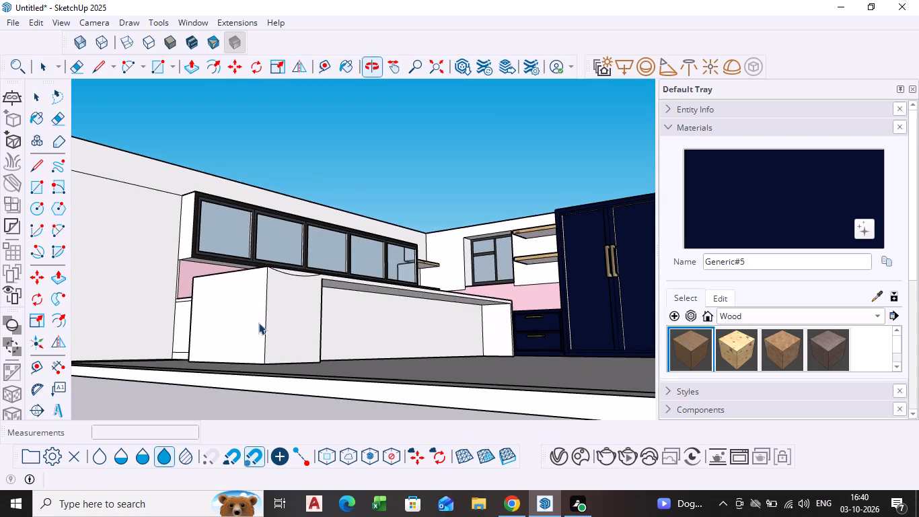
middle_drag(256, 323, 254, 337)
scroll(254, 334, down, 1)
scroll(258, 378, up, 4)
middle_drag(258, 378, 262, 384)
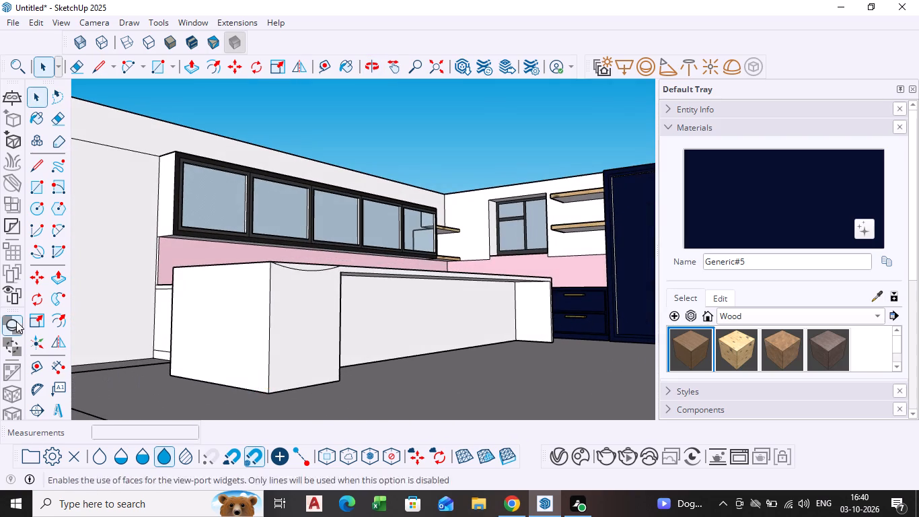
click(53, 189)
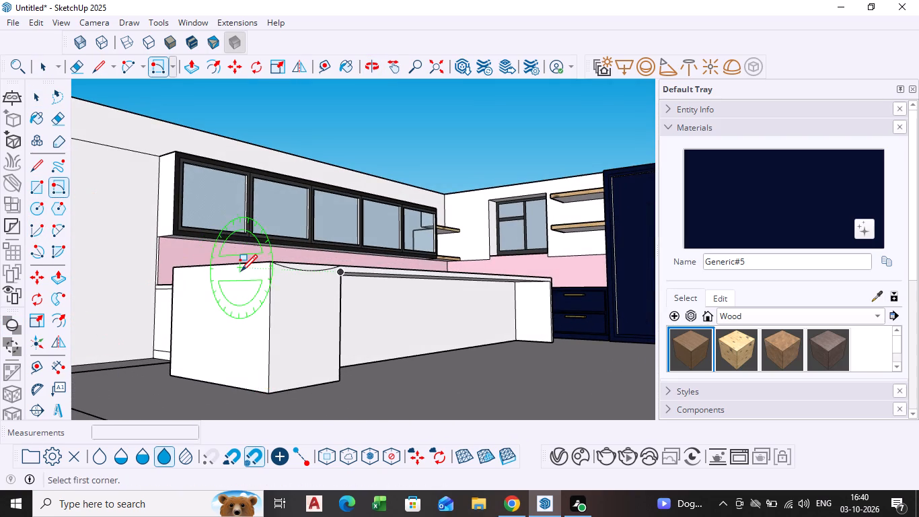
click(237, 263)
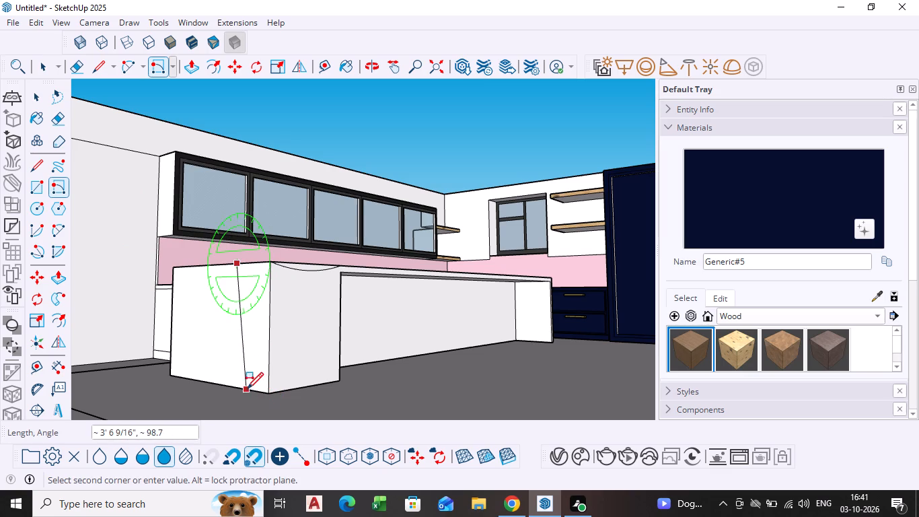
click(236, 386)
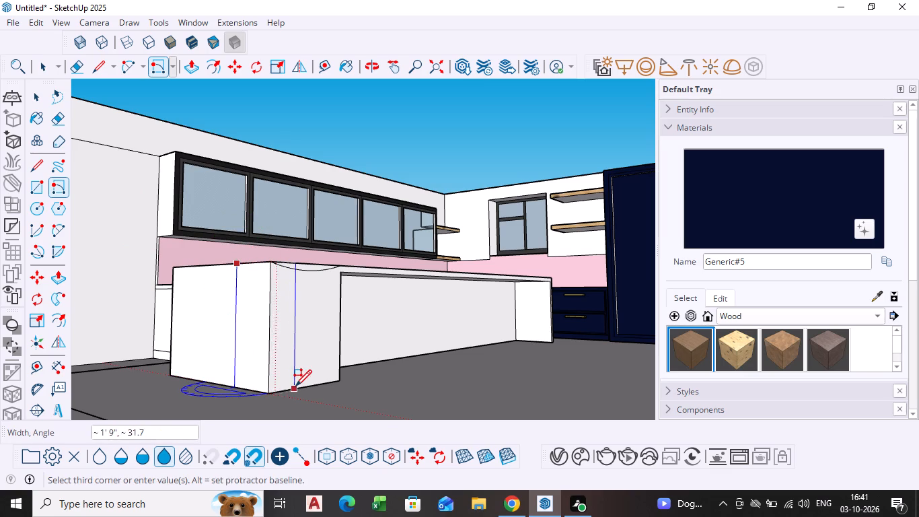
click(295, 386)
key(space)
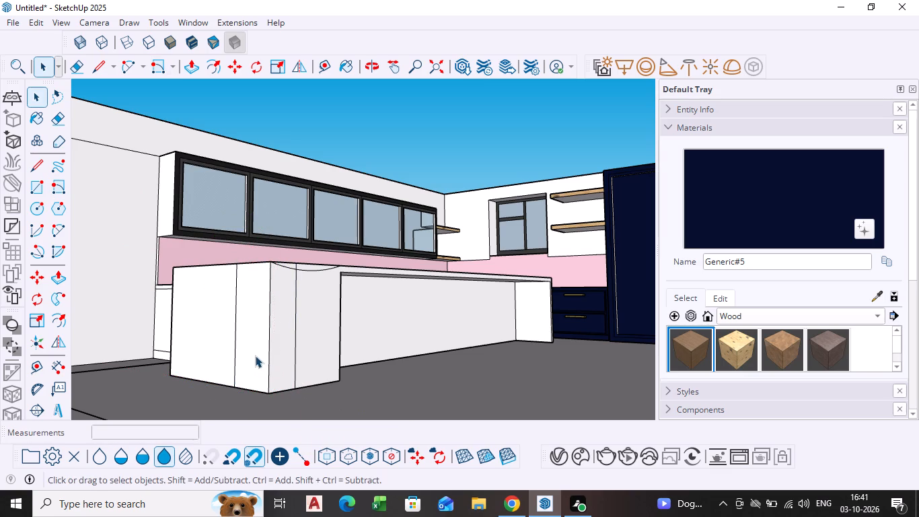
Delete the two outer faces and the vertical corner edge outside the diagonal cut.
click(255, 355)
key(Home)
key(Delete)
click(275, 355)
key(Delete)
scroll(275, 355, down, 1)
middle_drag(275, 355, 275, 378)
scroll(275, 378, up, 2)
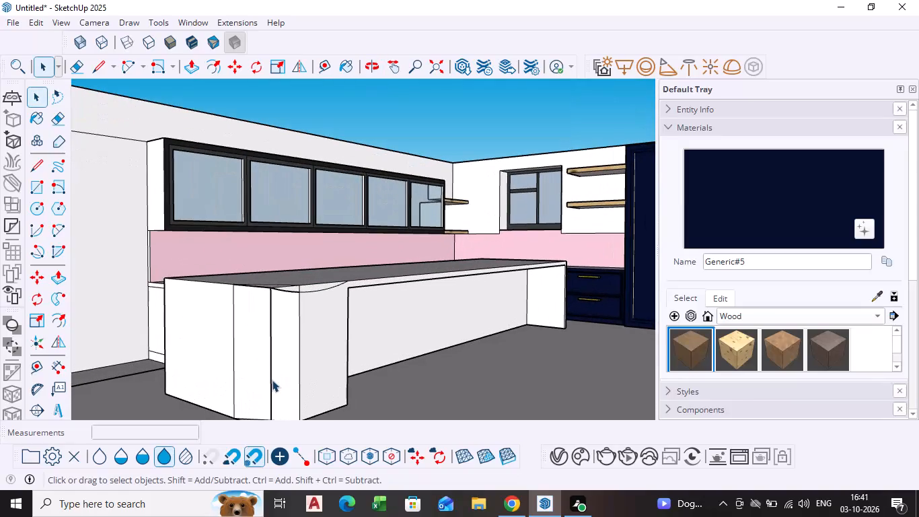
click(270, 380)
key(Delete)
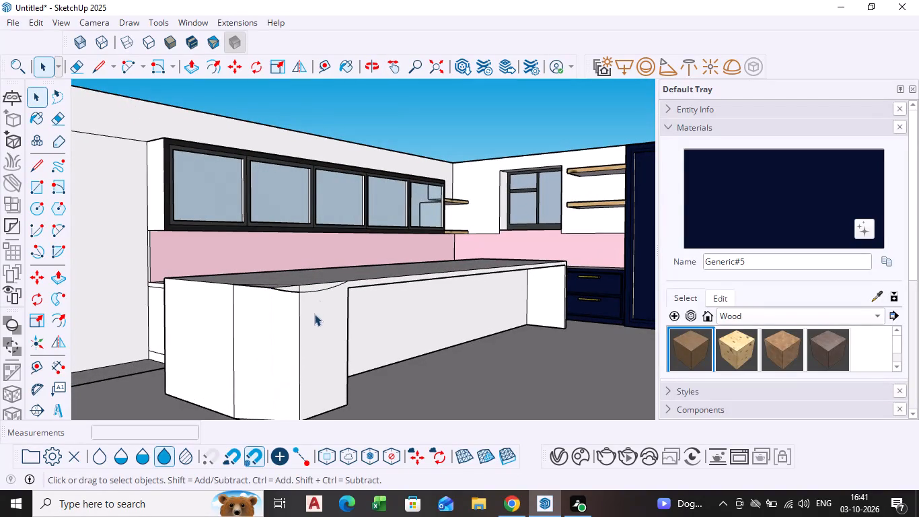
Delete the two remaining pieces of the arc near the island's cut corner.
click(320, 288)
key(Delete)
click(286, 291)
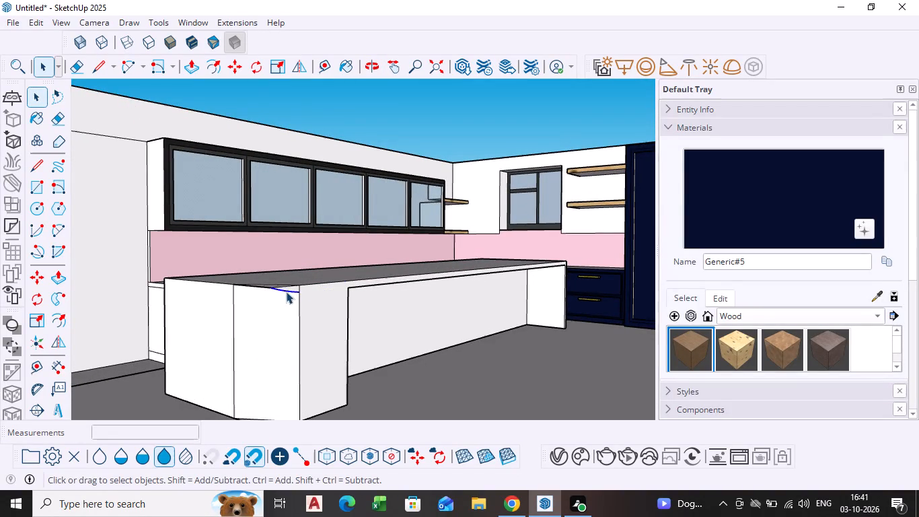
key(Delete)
Delete the two countertop edges that project beyond the diagonal cut at the island's corner.
middle_drag(286, 291, 285, 333)
scroll(286, 291, down, 1)
scroll(282, 341, up, 4)
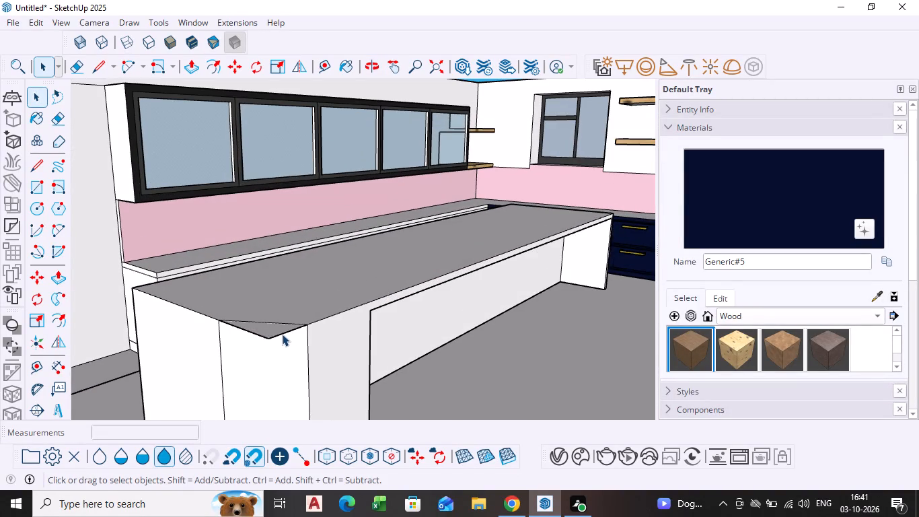
click(282, 333)
key(Delete)
click(256, 336)
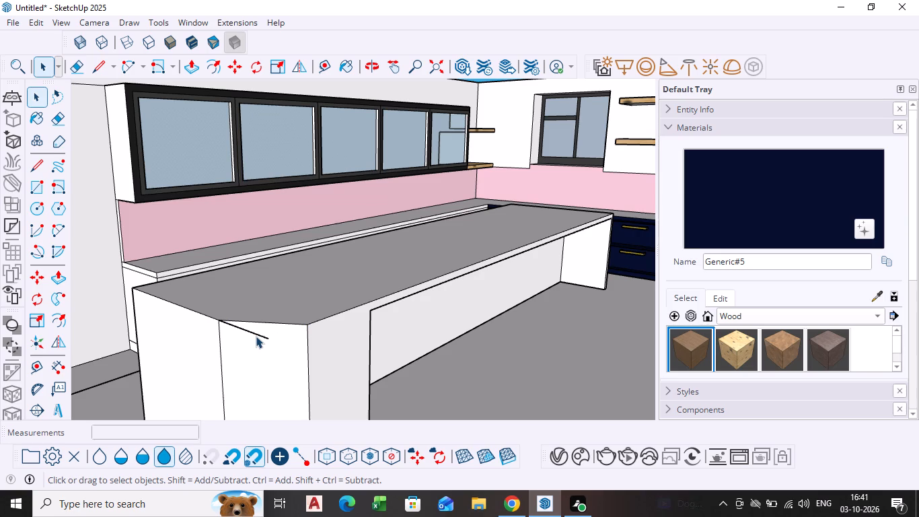
key(Delete)
Delete the two floor-level edges left outside the island's diagonal corner.
scroll(263, 353, down, 11)
shift+middle_drag(266, 368, 246, 323)
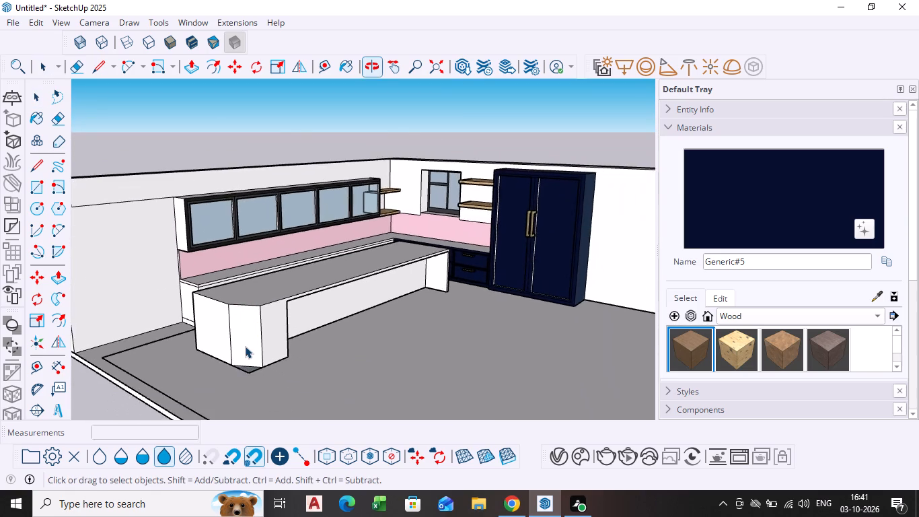
scroll(245, 347, up, 4)
click(248, 383)
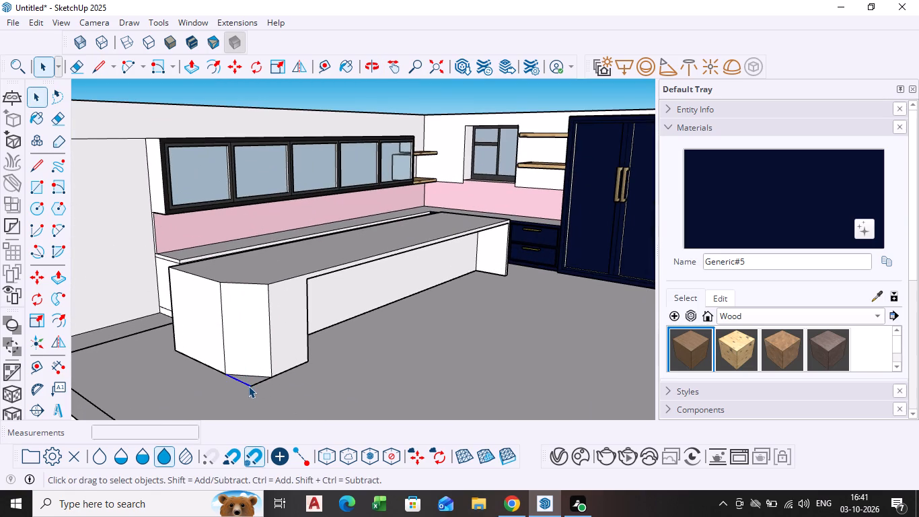
key(Delete)
click(254, 386)
key(Delete)
scroll(254, 386, down, 1)
Move the vertical edge between the island's end face and the diagonal face about 9 1/4" toward the original corner, narrowing the diagonal face.
middle_drag(254, 386, 247, 380)
scroll(247, 380, up, 2)
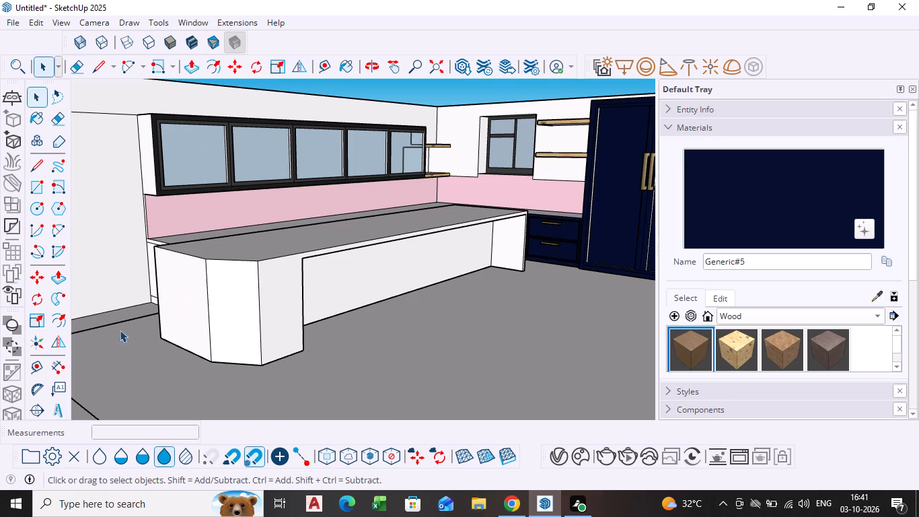
scroll(309, 300, down, 3)
middle_drag(307, 300, 280, 310)
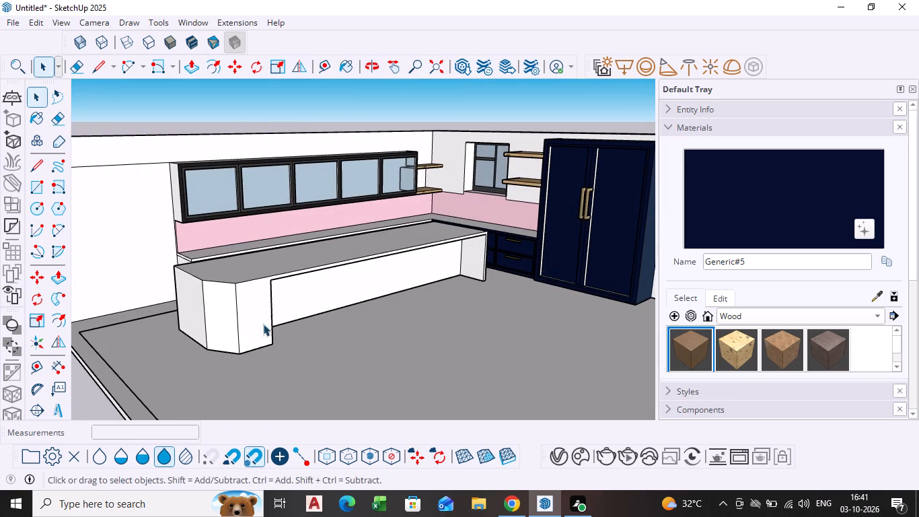
middle_drag(194, 341, 203, 336)
scroll(214, 332, up, 2)
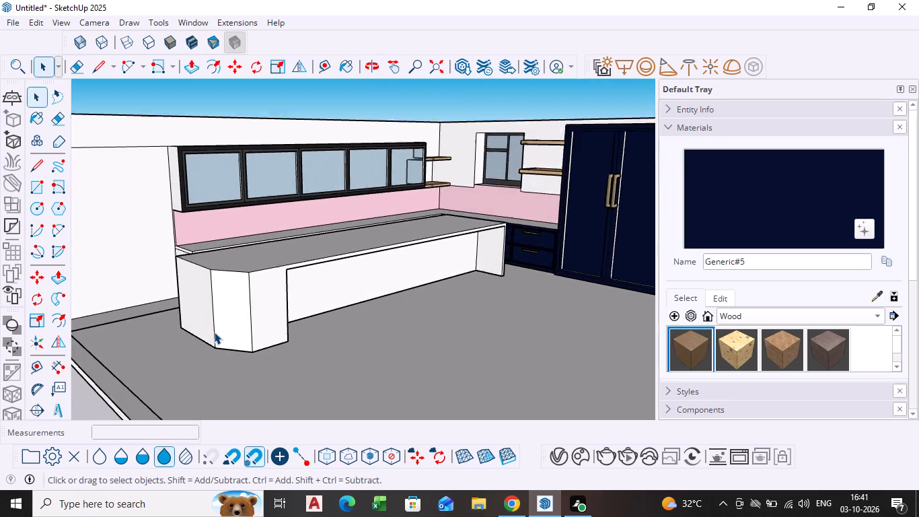
scroll(214, 332, up, 2)
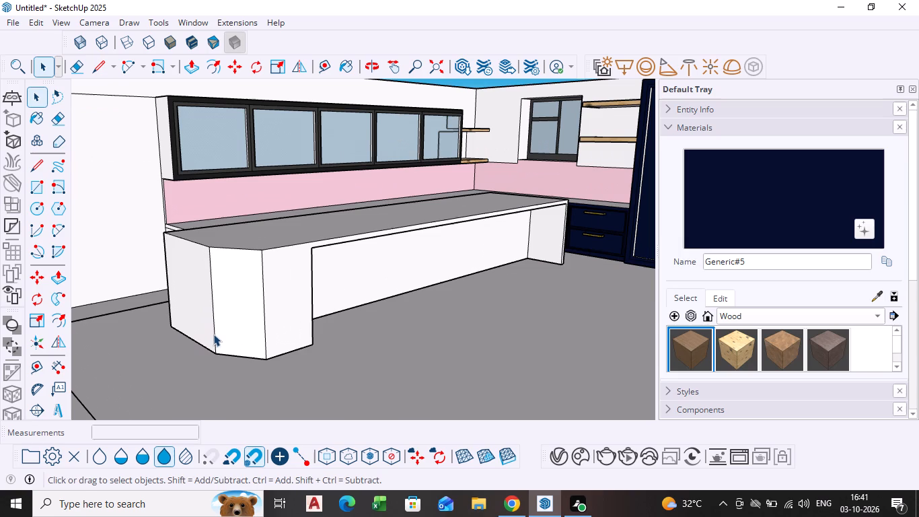
click(213, 335)
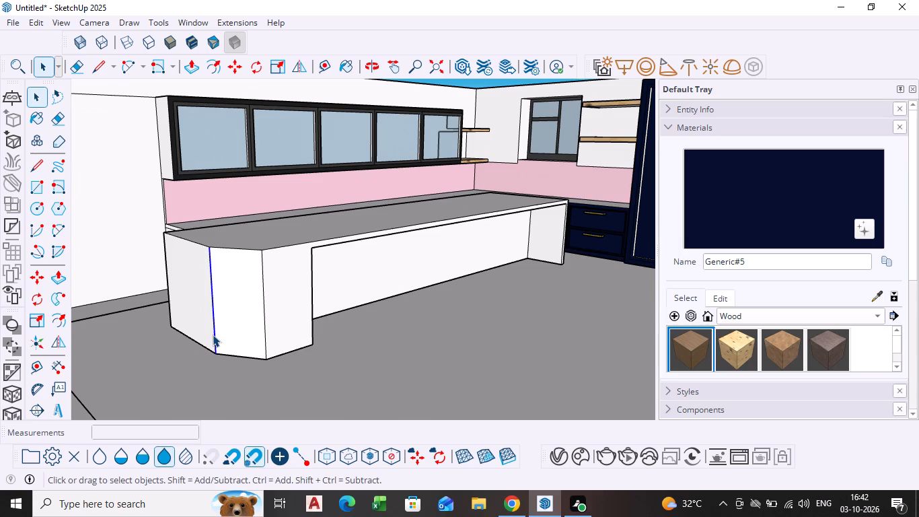
scroll(213, 335, up, 4)
key(m)
click(213, 335)
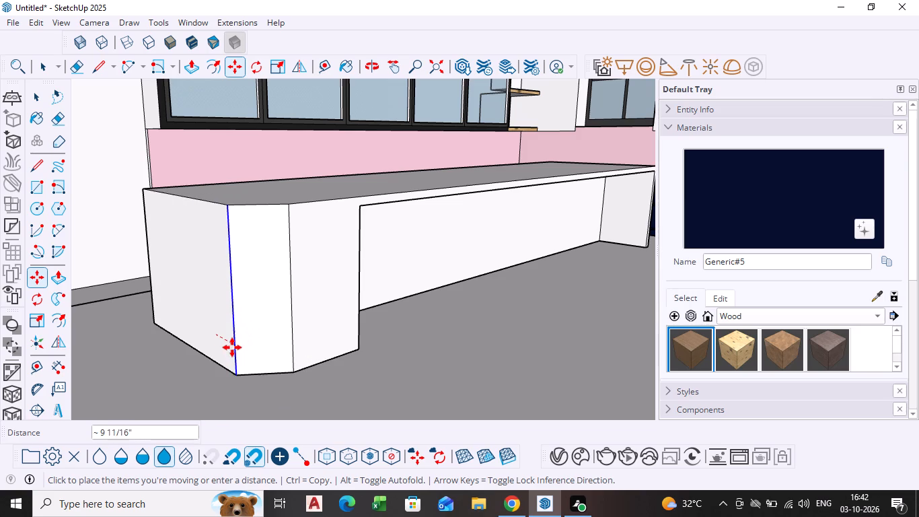
click(231, 349)
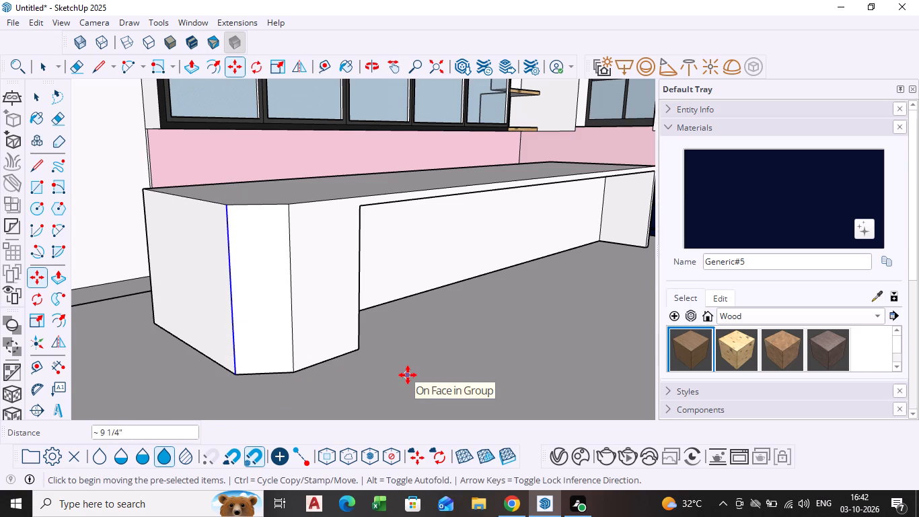
key(space)
click(408, 375)
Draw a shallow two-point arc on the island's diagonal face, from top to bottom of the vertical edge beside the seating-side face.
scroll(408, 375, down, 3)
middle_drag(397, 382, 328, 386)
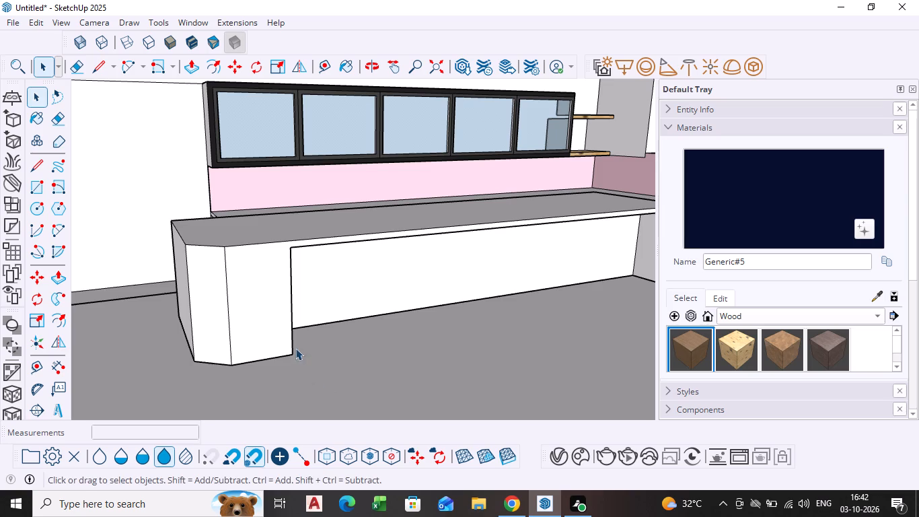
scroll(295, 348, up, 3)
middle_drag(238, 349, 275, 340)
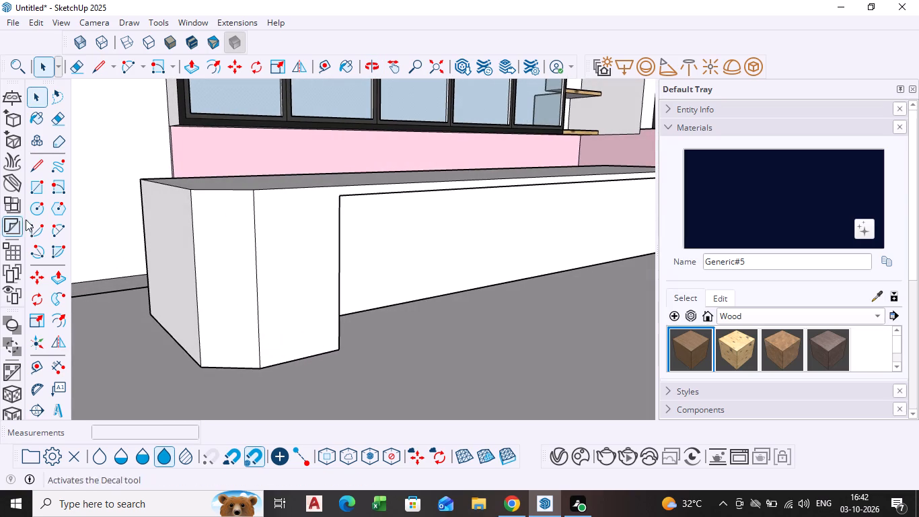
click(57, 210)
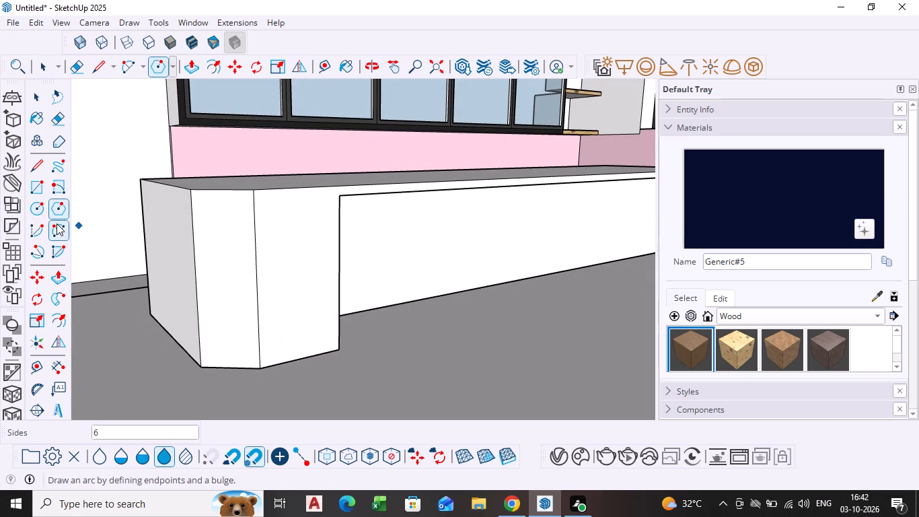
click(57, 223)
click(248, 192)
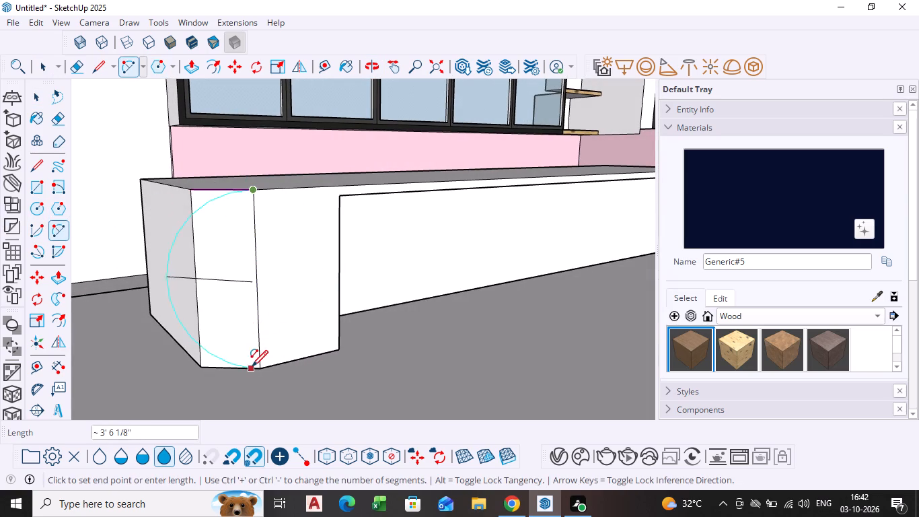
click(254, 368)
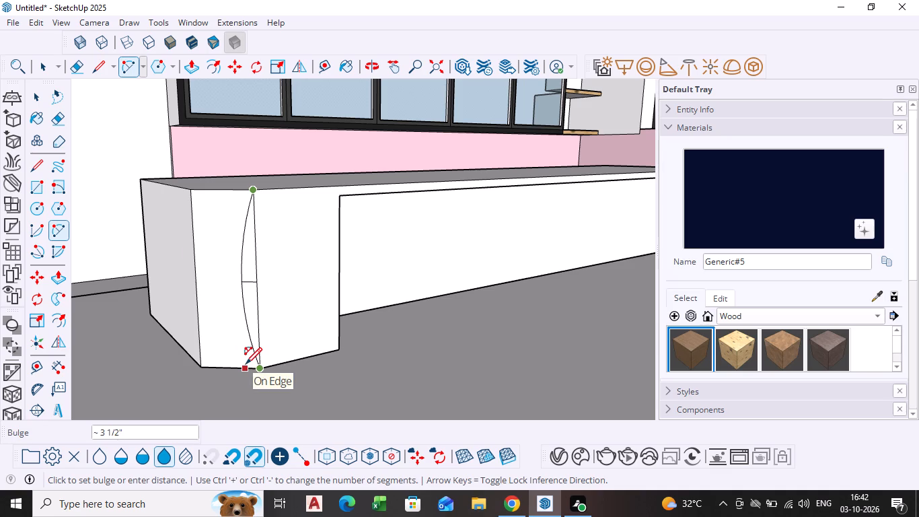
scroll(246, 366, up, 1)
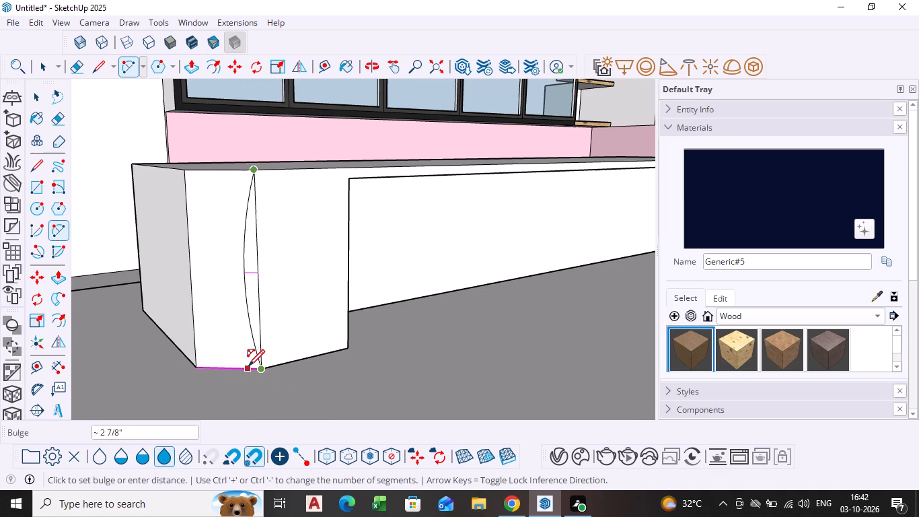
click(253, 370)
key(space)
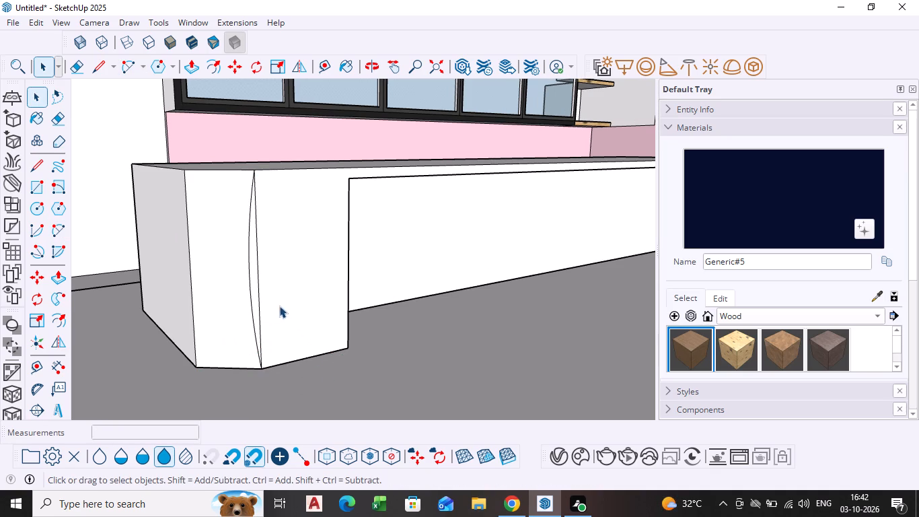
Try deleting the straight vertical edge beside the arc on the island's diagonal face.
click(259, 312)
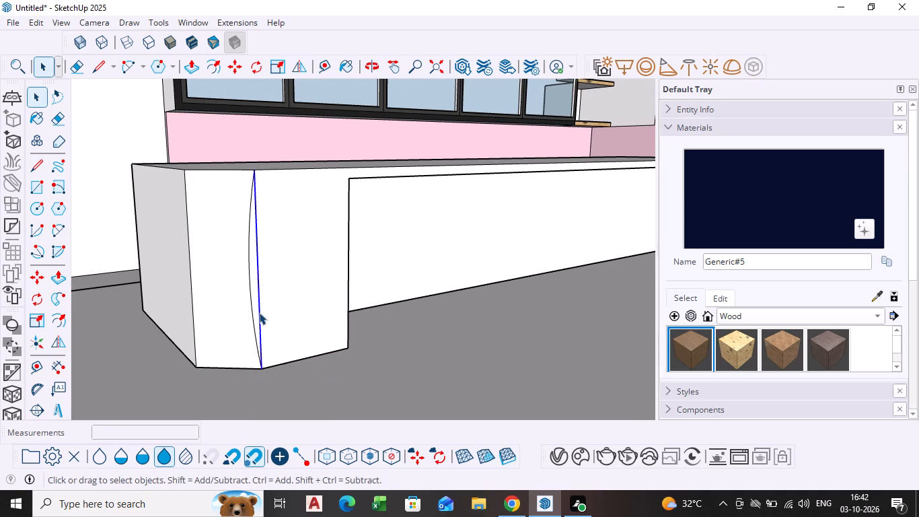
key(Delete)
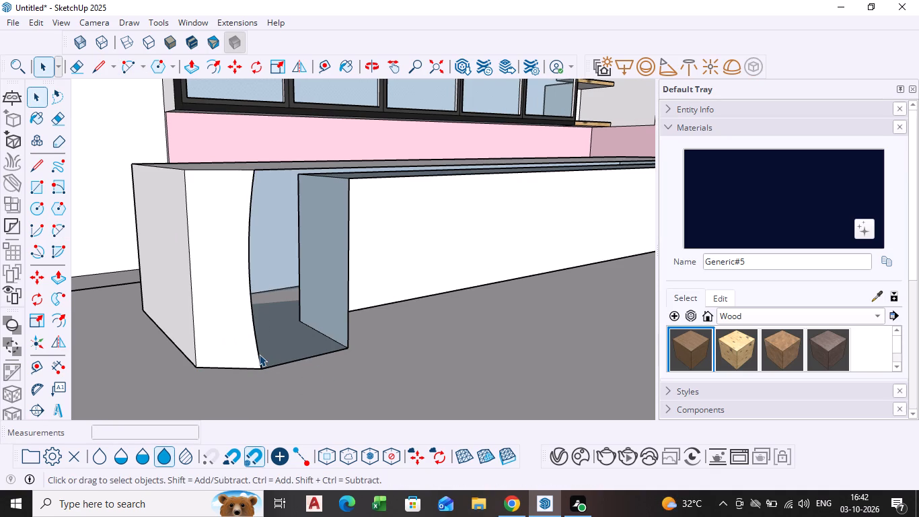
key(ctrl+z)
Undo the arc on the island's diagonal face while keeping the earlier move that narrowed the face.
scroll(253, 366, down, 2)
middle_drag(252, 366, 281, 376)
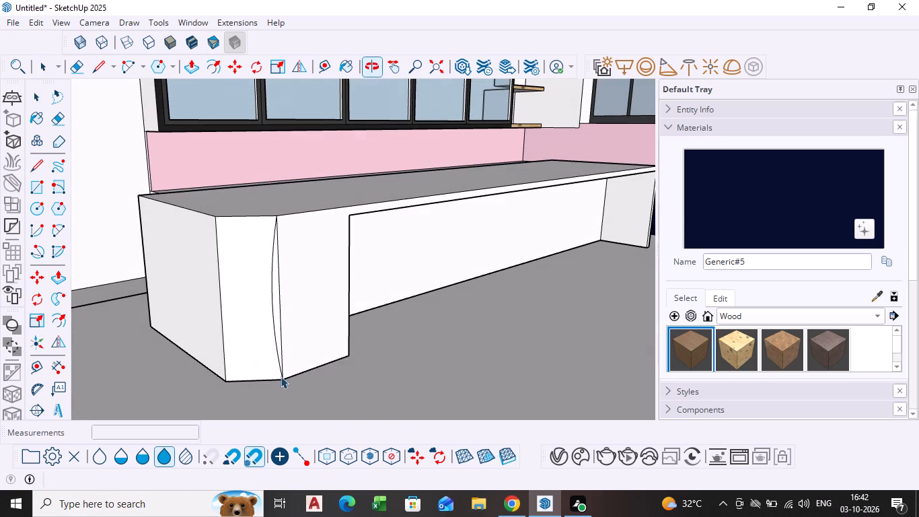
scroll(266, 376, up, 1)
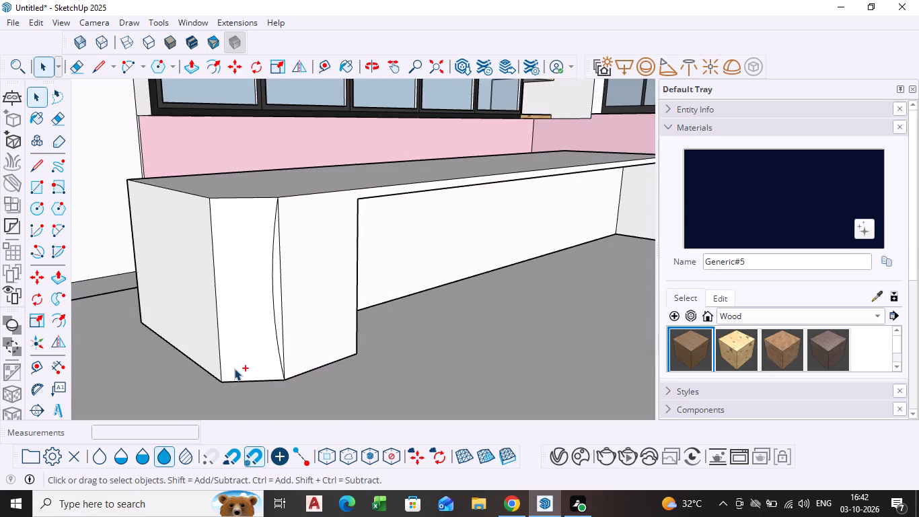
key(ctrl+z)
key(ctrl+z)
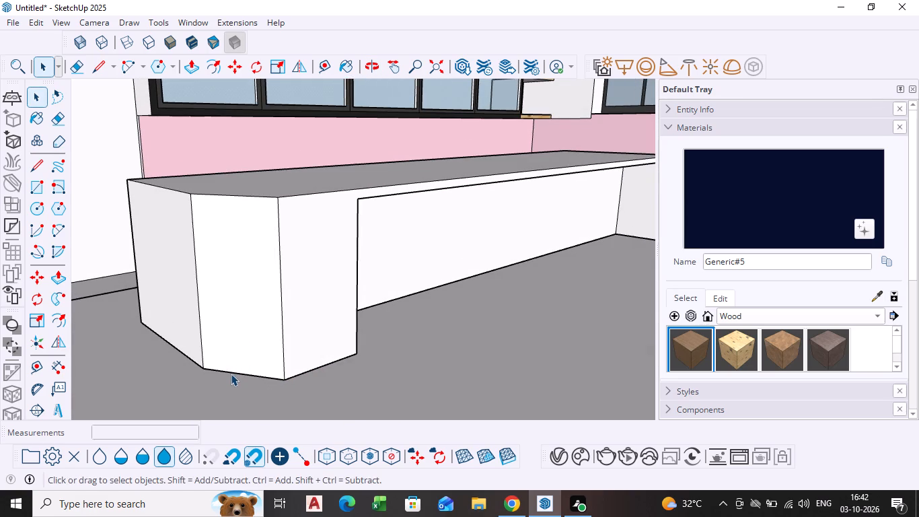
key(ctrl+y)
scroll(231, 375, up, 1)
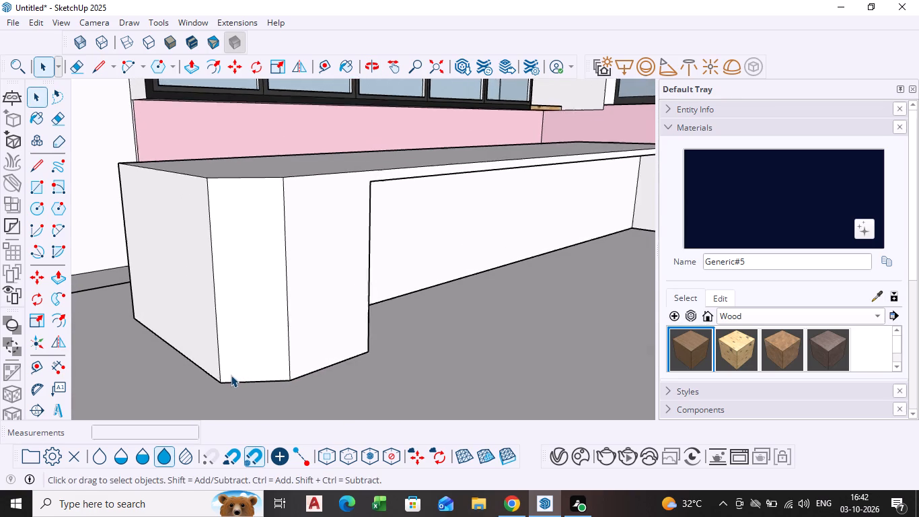
Examine the island's diagonal corner from several angles, both close up and within the whole kitchen.
scroll(231, 375, down, 8)
middle_drag(231, 375, 161, 362)
middle_drag(161, 362, 184, 368)
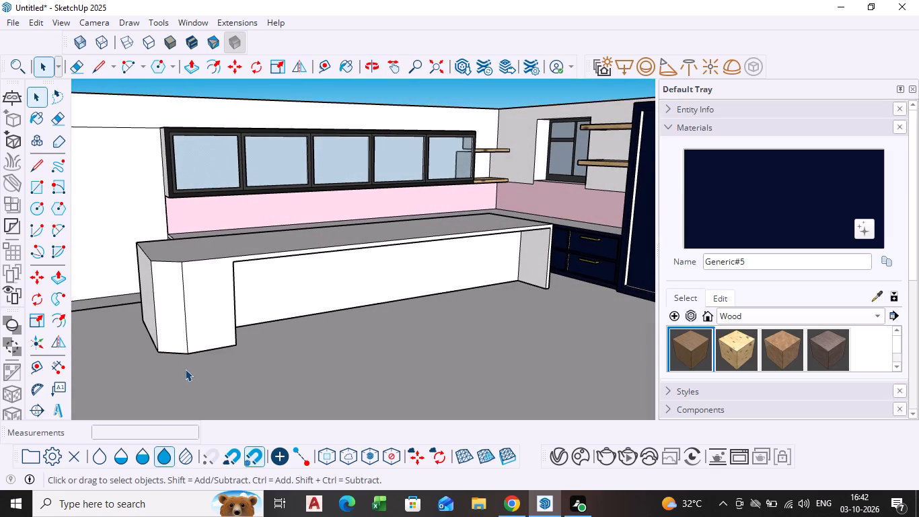
scroll(180, 359, down, 1)
middle_drag(180, 359, 222, 347)
scroll(222, 347, down, 1)
middle_drag(222, 347, 218, 348)
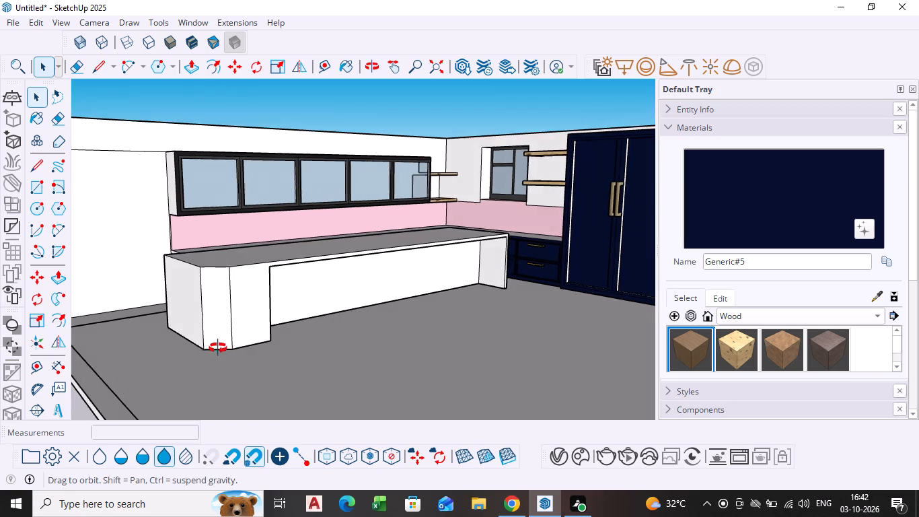
middle_drag(218, 348, 213, 353)
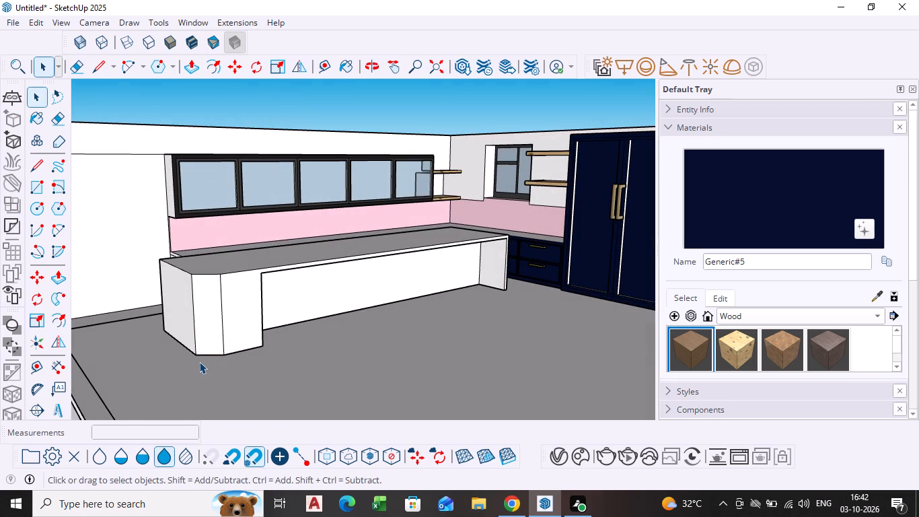
middle_drag(198, 361, 218, 336)
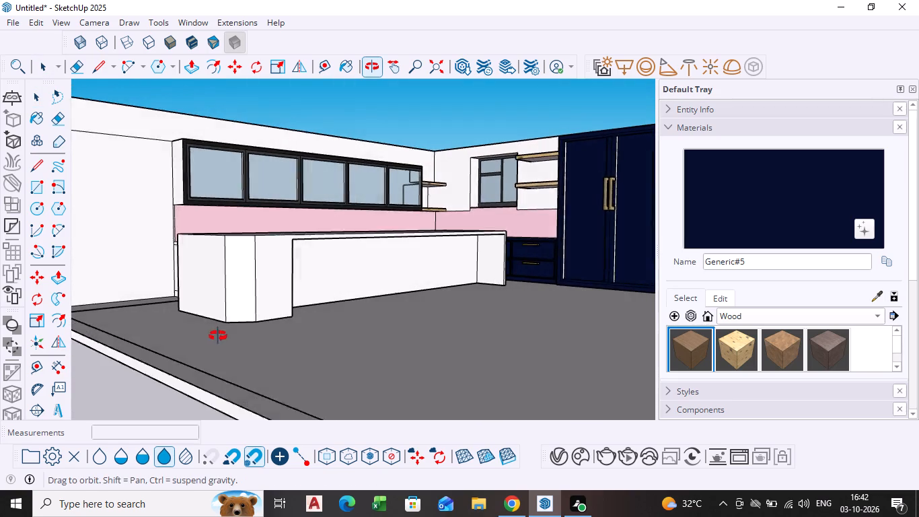
middle_drag(218, 336, 214, 336)
scroll(226, 320, up, 8)
scroll(231, 320, down, 1)
middle_drag(231, 320, 161, 352)
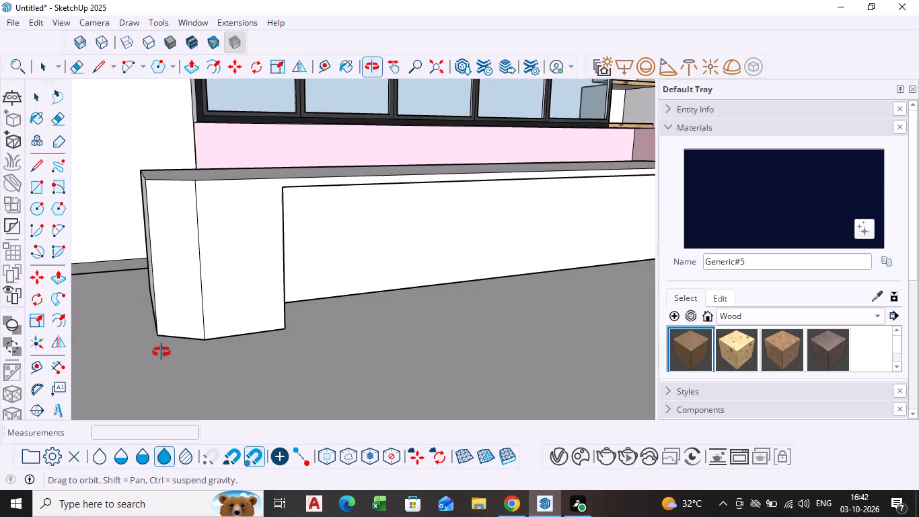
middle_drag(161, 352, 168, 351)
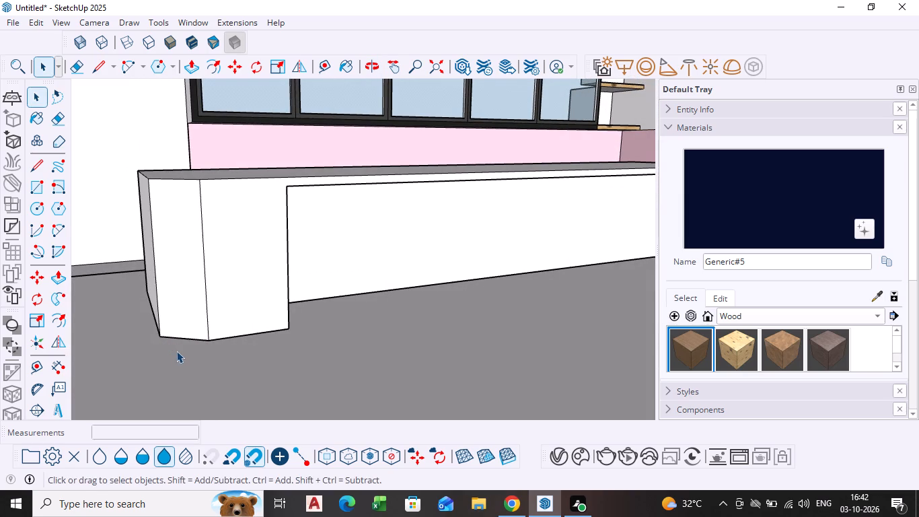
scroll(176, 351, up, 1)
middle_drag(176, 351, 266, 361)
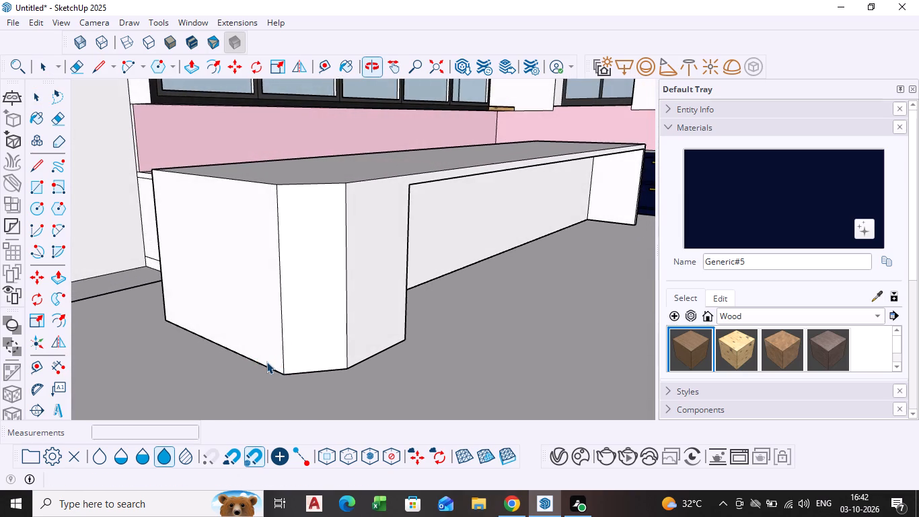
scroll(266, 361, down, 8)
middle_drag(275, 374, 268, 359)
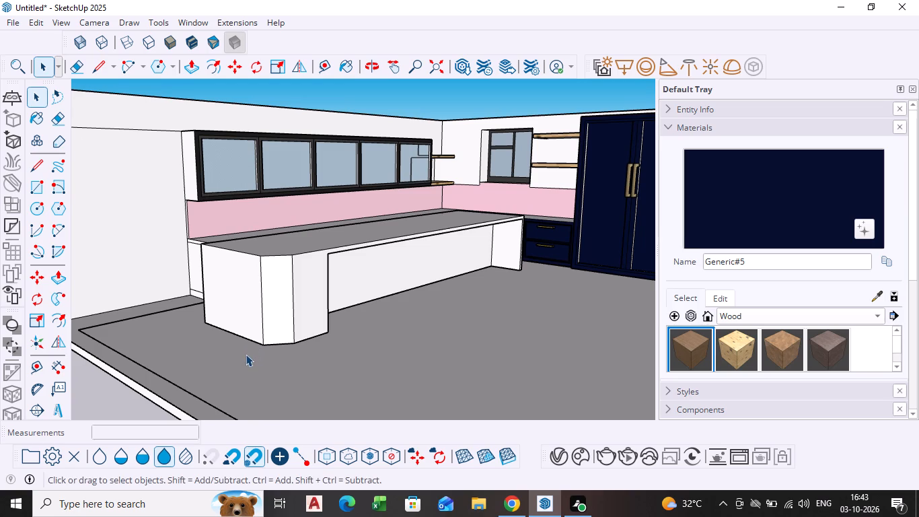
middle_drag(236, 355, 221, 357)
scroll(46, 249, up, 3)
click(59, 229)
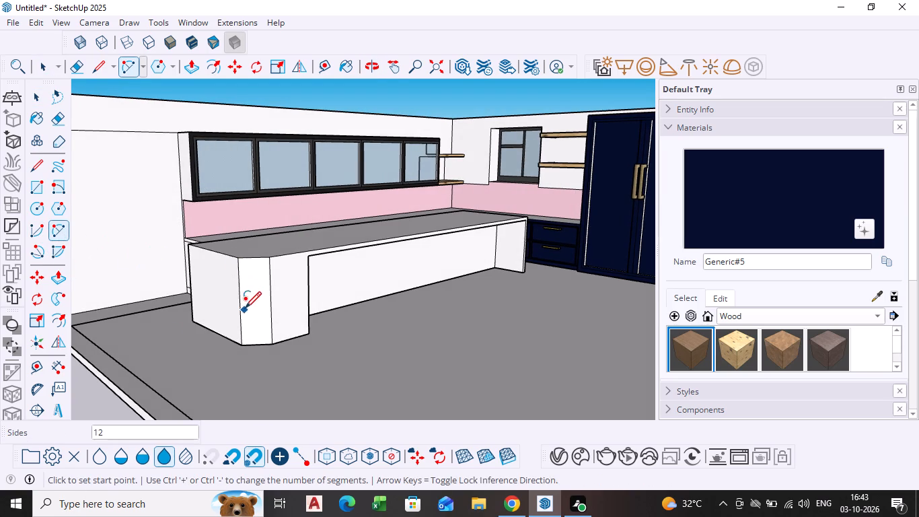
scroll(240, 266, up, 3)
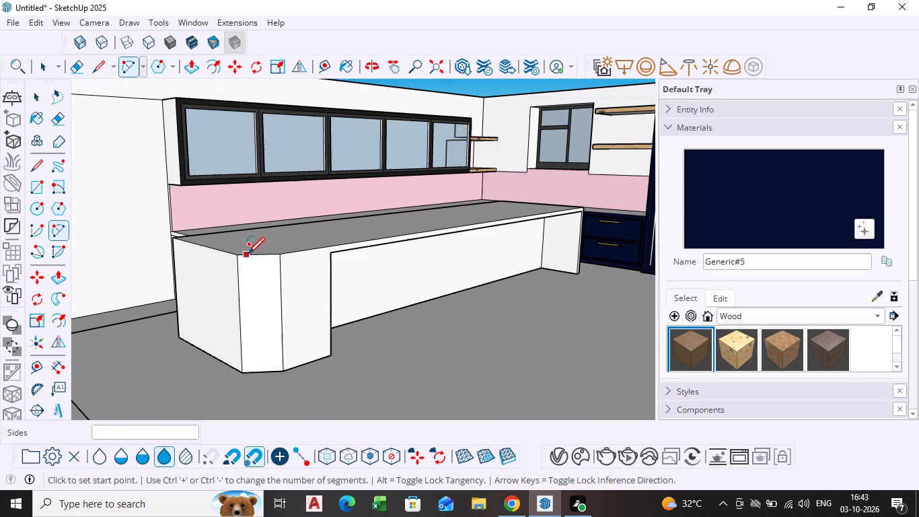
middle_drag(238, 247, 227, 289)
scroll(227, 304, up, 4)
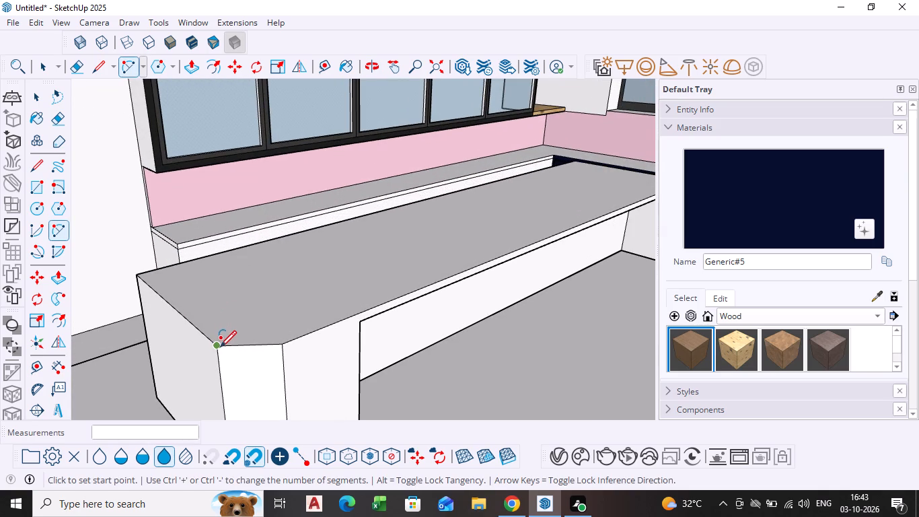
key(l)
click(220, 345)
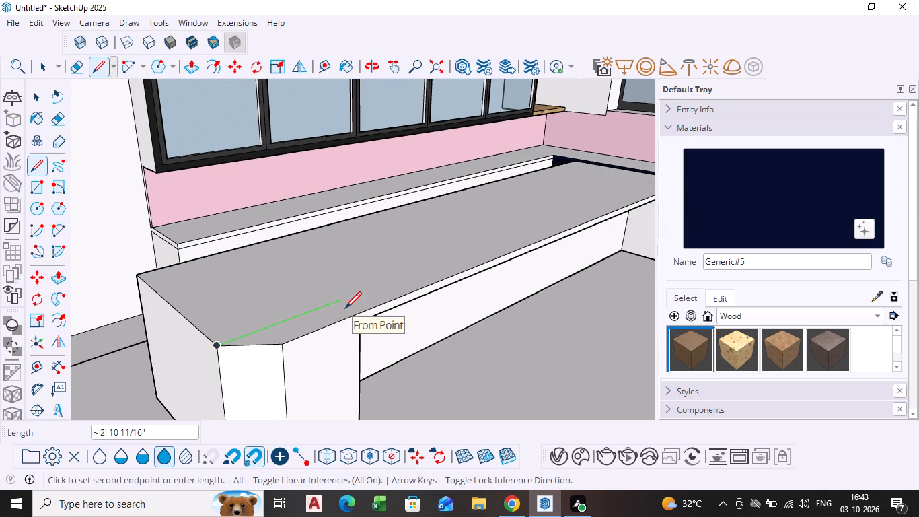
Undo the island corner edits step by step, including the diagonal cut and arc, back to the original square corner.
key(ctrl+z)
key(ctrl+z)
key(ctrl+z)
key(ctrl+z)
key(ctrl+z)
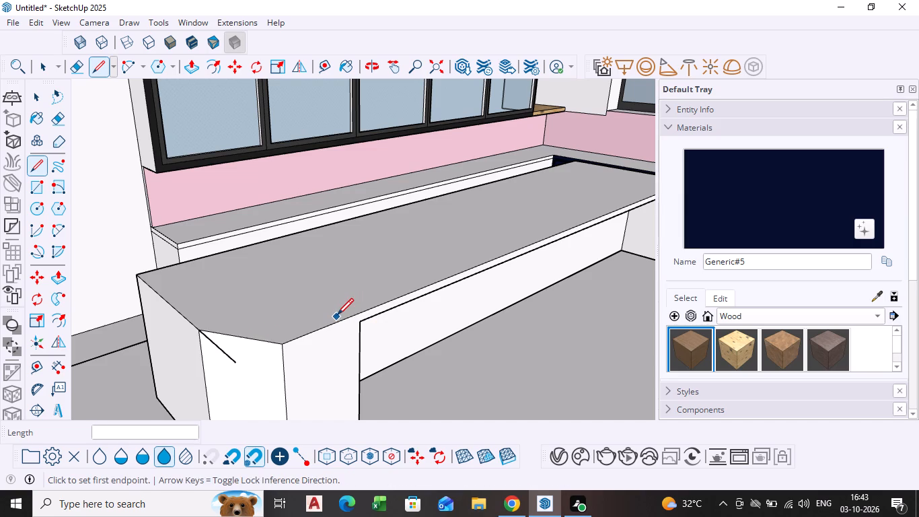
key(ctrl+z)
key(ctrl+z)
key(ctrl+z)
key(ctrl+z)
key(ctrl+z)
key(ctrl+z)
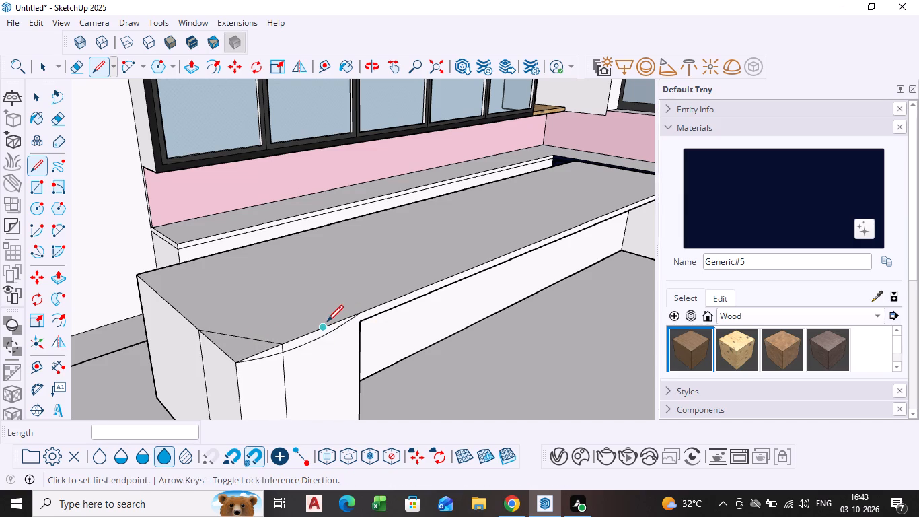
key(ctrl+z)
key(ctrl+z)
Draw a horizontal circle of about 1' 4 1/4" radius centred on the countertop's seating-side edge, reaching the island's end corner.
scroll(301, 358, down, 1)
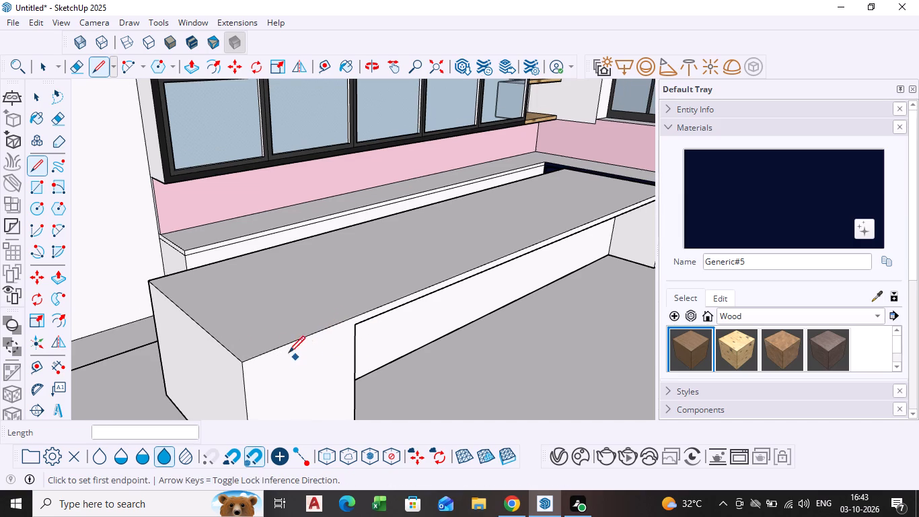
middle_drag(277, 351, 268, 304)
scroll(268, 304, down, 3)
middle_drag(242, 309, 227, 380)
scroll(227, 378, up, 3)
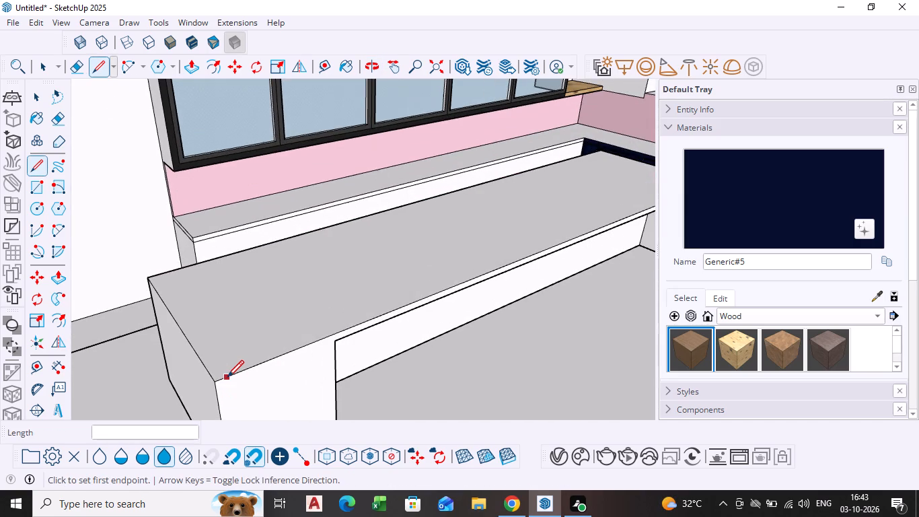
click(40, 214)
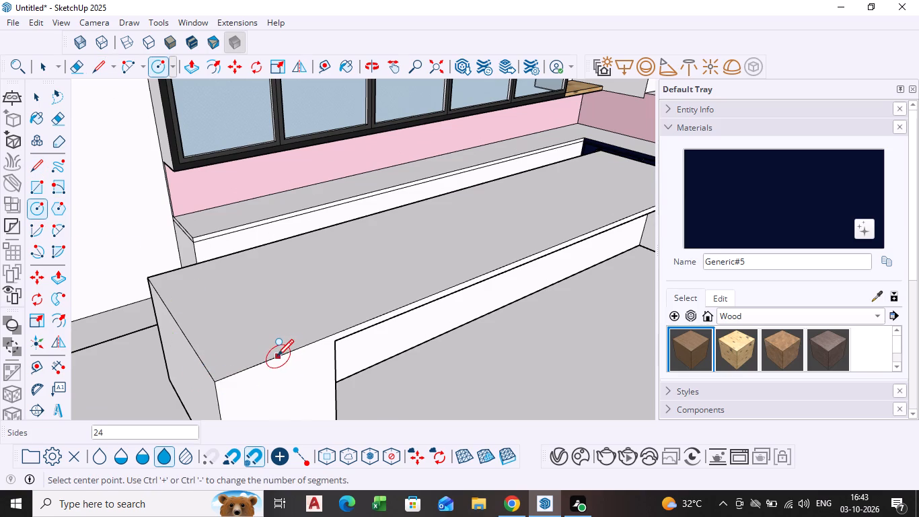
middle_drag(281, 366, 279, 364)
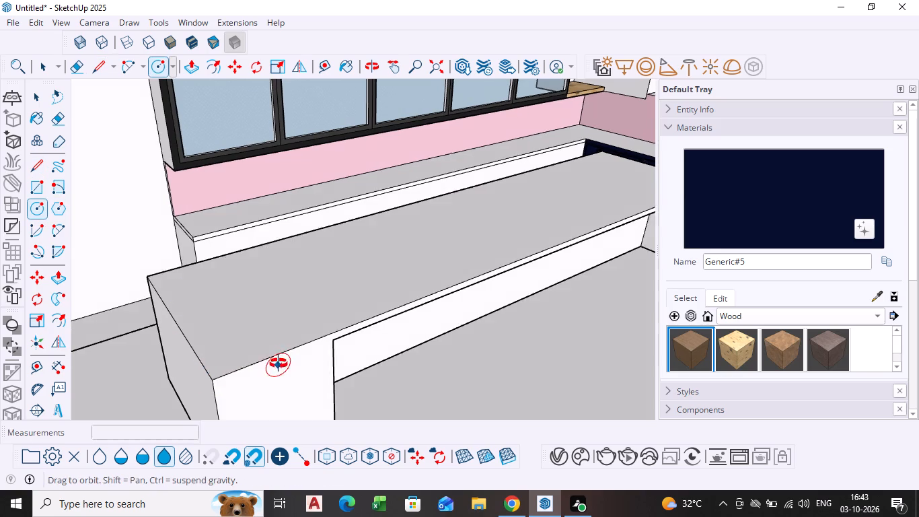
middle_drag(279, 364, 264, 339)
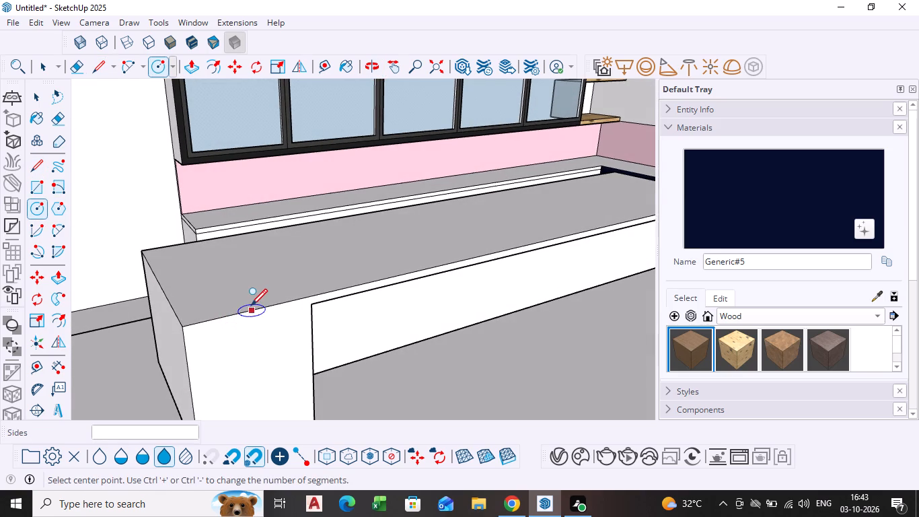
click(248, 311)
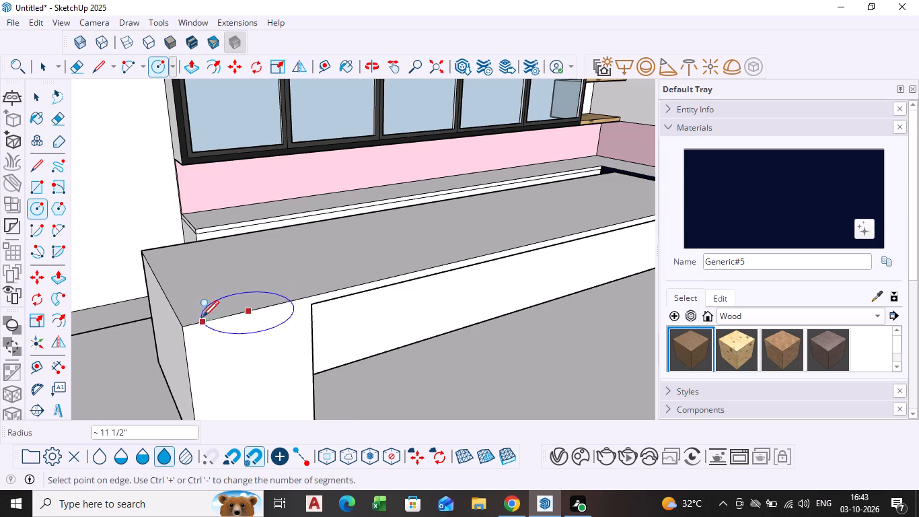
click(182, 323)
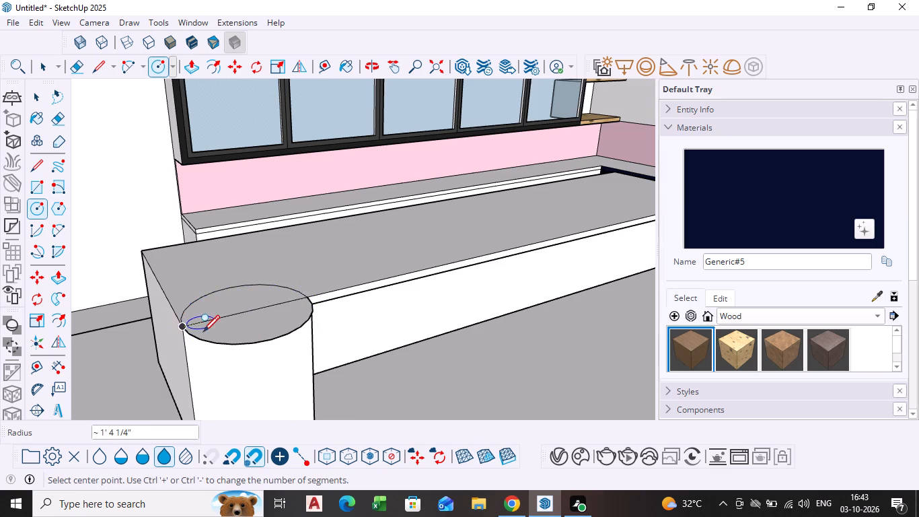
scroll(203, 333, down, 3)
middle_drag(206, 335, 229, 308)
key(space)
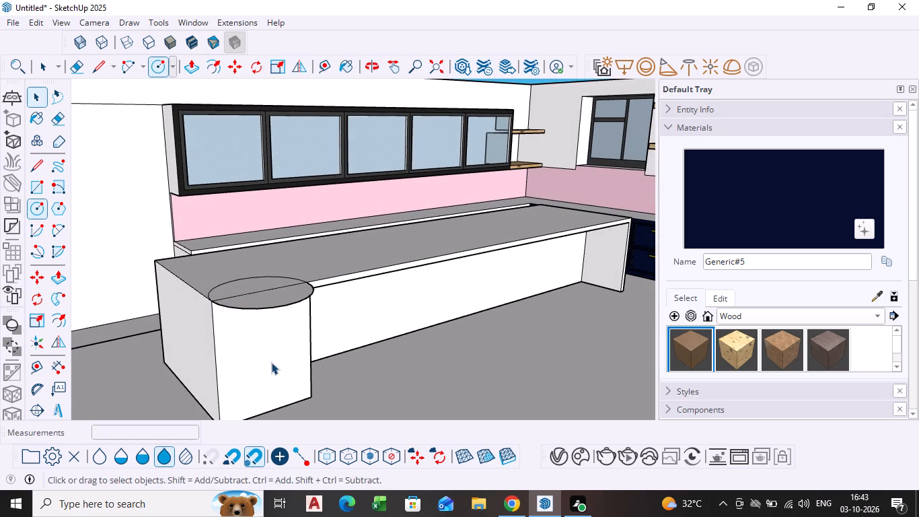
Set the circle's outer arc, projecting beyond the island countertop's seating-side edge, to 100 segments.
scroll(271, 362, down, 1)
middle_click(271, 362)
middle_drag(272, 327, 272, 304)
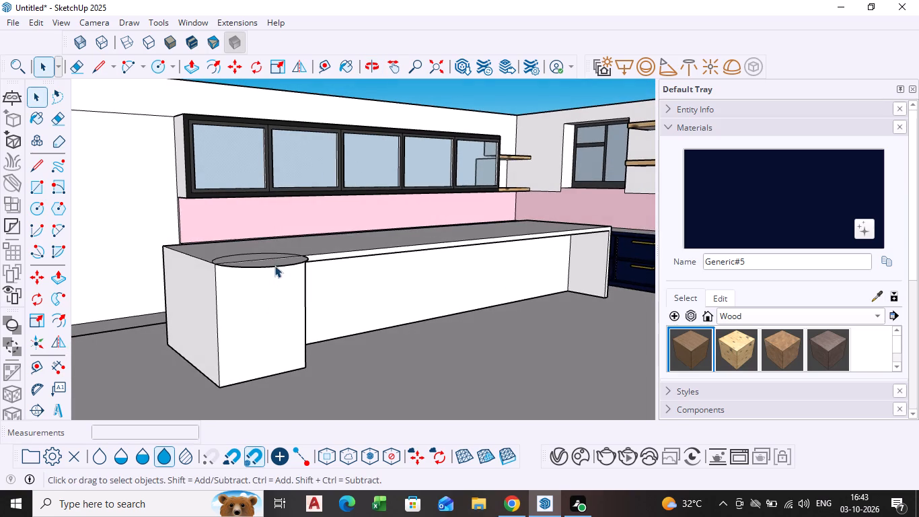
click(275, 268)
middle_drag(275, 269, 272, 284)
scroll(272, 284, up, 4)
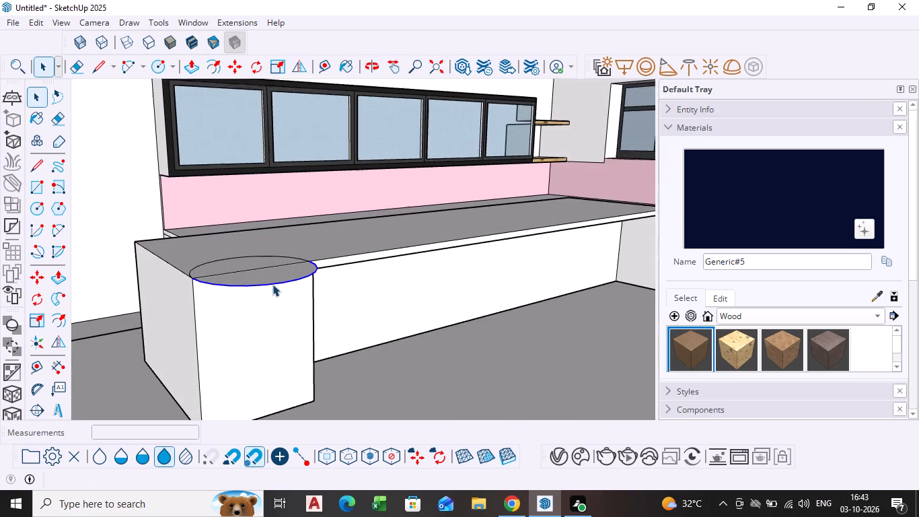
scroll(353, 294, down, 3)
shift+middle_drag(353, 294, 277, 287)
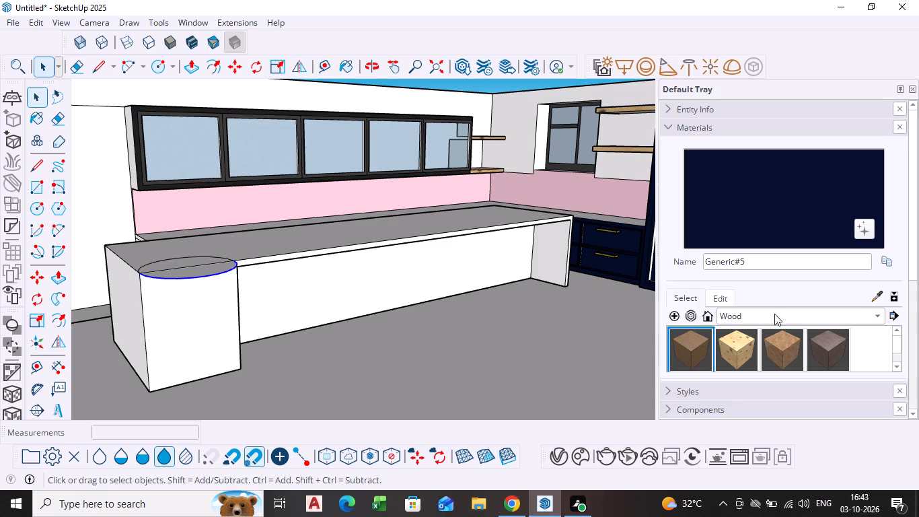
scroll(773, 314, down, 13)
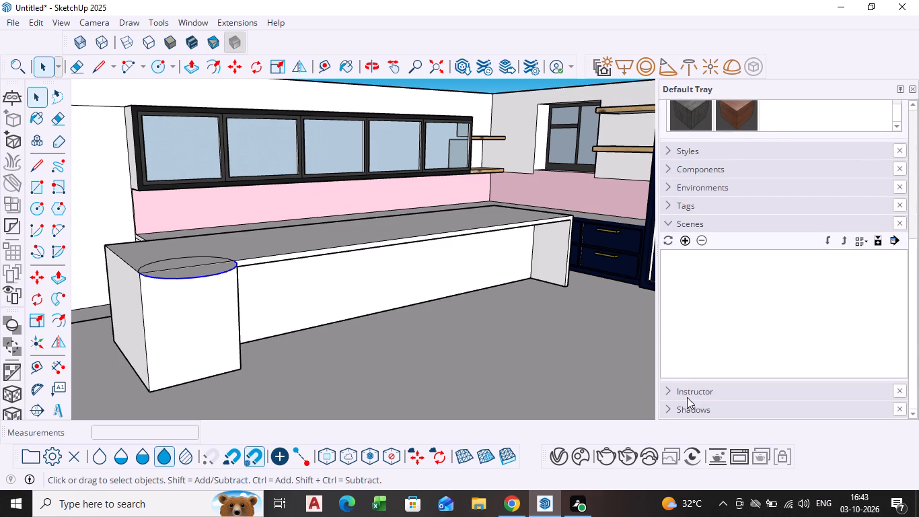
scroll(594, 231, down, 5)
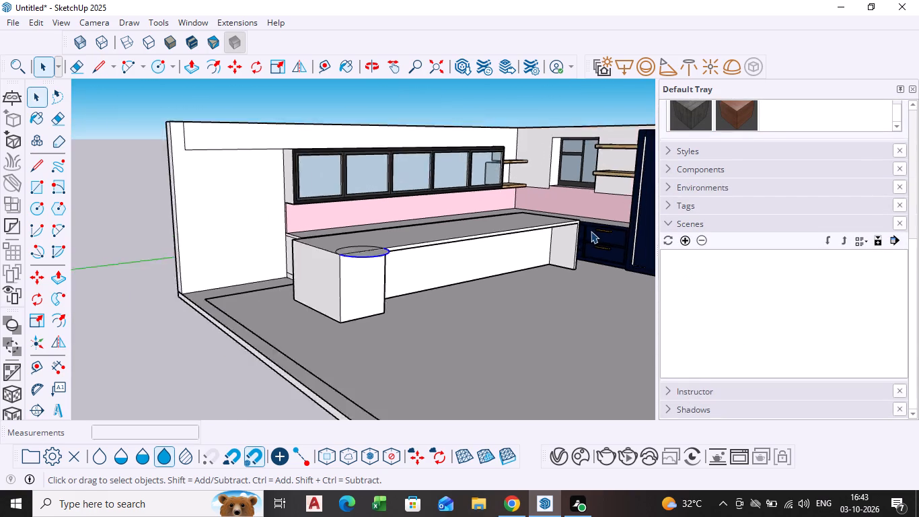
scroll(591, 231, down, 4)
middle_drag(581, 234, 490, 244)
scroll(726, 225, up, 17)
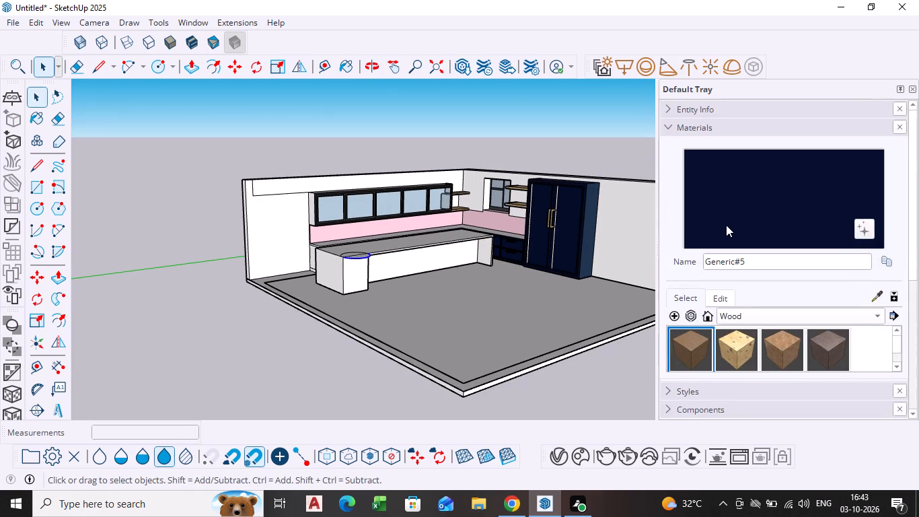
scroll(712, 211, up, 4)
click(686, 133)
scroll(688, 133, up, 4)
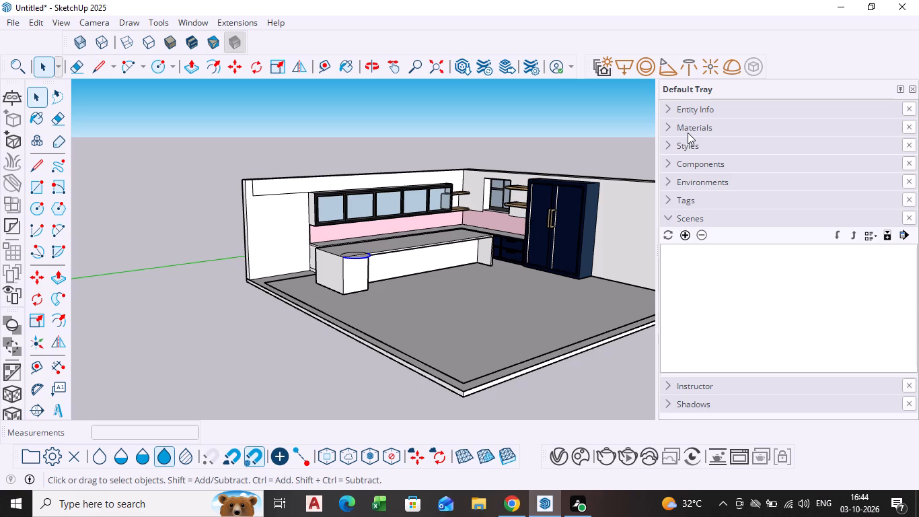
scroll(688, 133, up, 6)
click(686, 112)
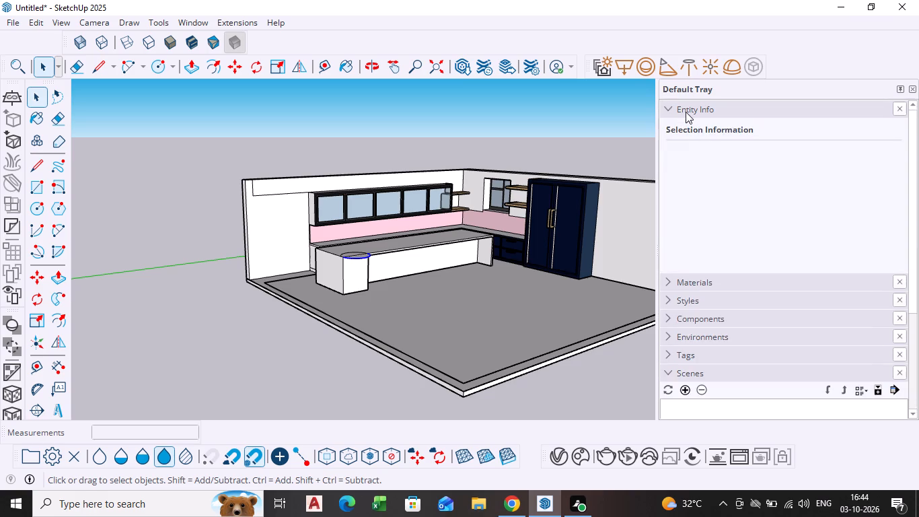
scroll(692, 170, down, 4)
scroll(693, 170, up, 4)
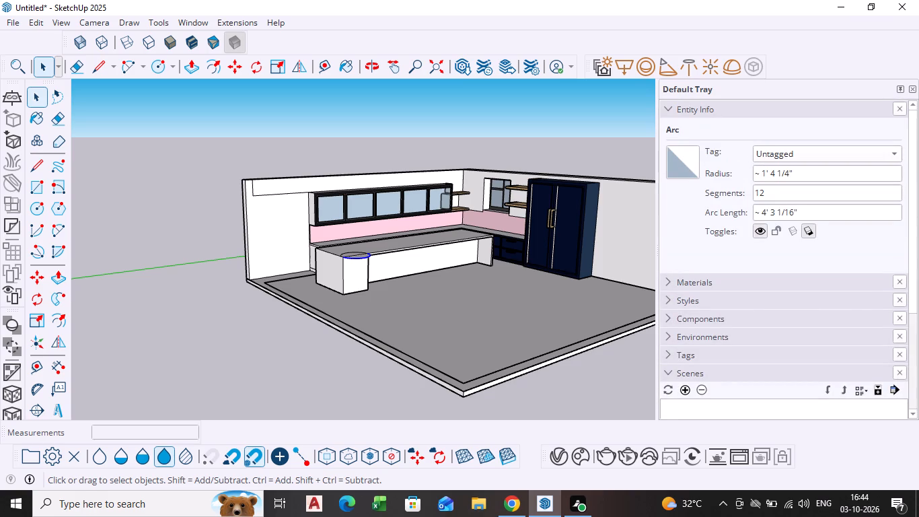
click(778, 199)
key(BackSpace)
text(00)
key(Return)
Delete the inner half of the circle lying on the countertop, leaving only the semicircle beyond the seating-side edge.
scroll(556, 216, up, 3)
middle_drag(289, 296, 300, 339)
scroll(289, 329, up, 9)
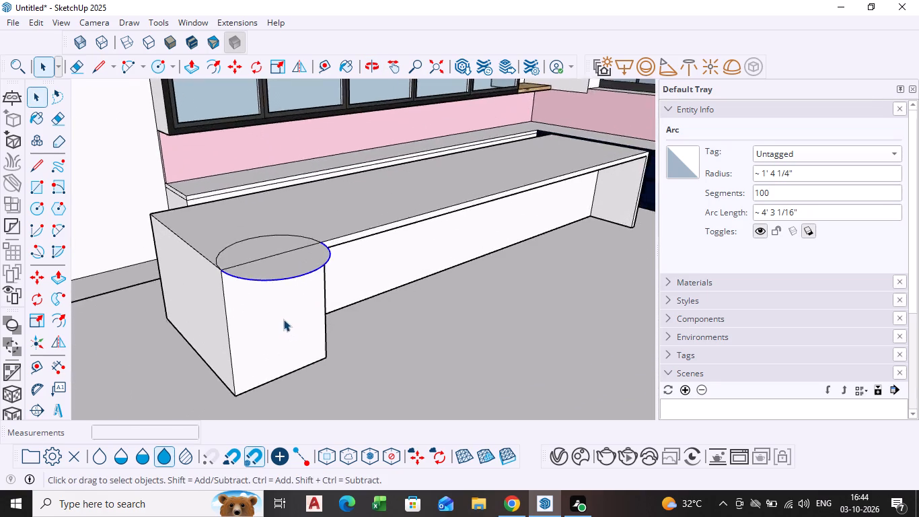
middle_drag(282, 320, 269, 356)
scroll(275, 333, down, 1)
scroll(274, 298, up, 8)
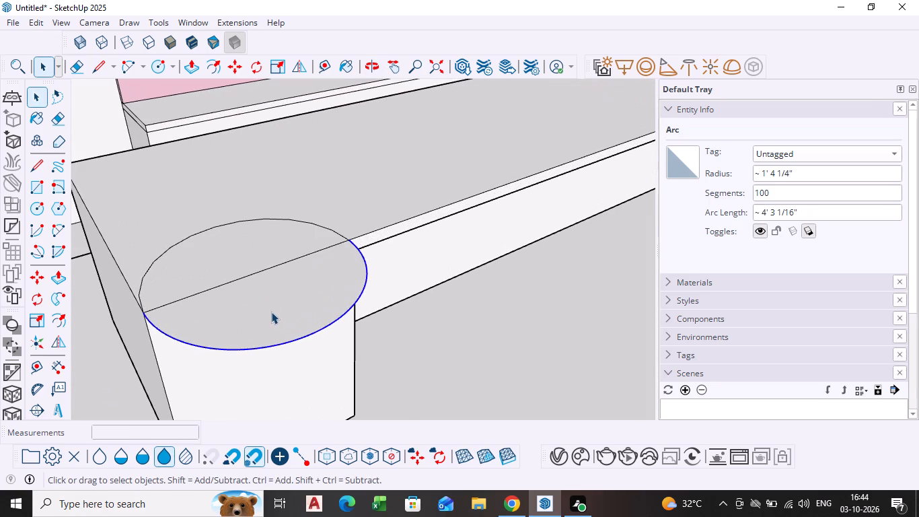
click(248, 256)
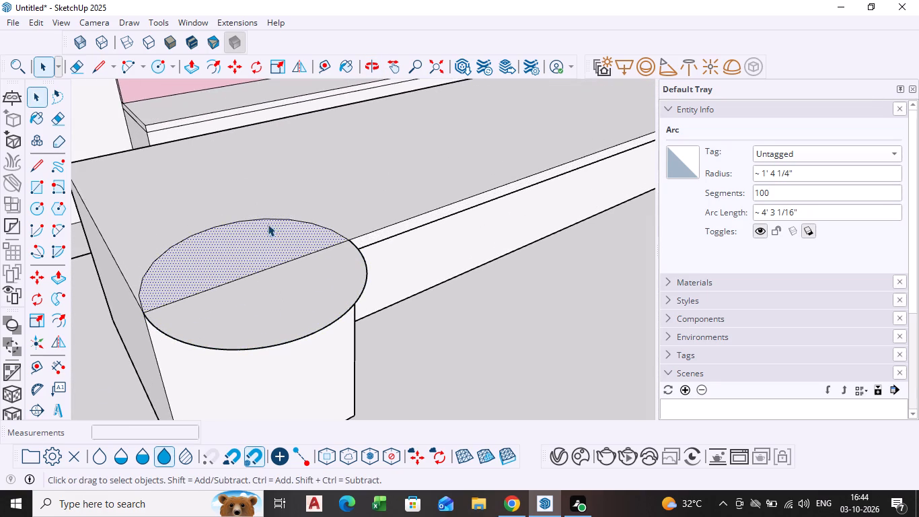
click(277, 220)
key(Delete)
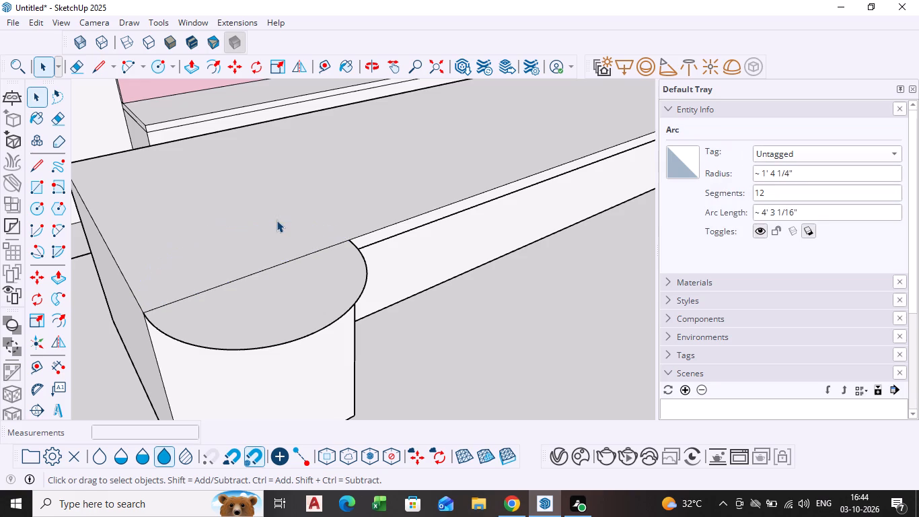
Push/Pull the projecting semicircular face down about 3' 6 1/16" to the island's base, forming a rounded end.
scroll(266, 274, down, 2)
middle_drag(266, 274, 253, 211)
scroll(254, 283, down, 1)
middle_drag(252, 283, 246, 212)
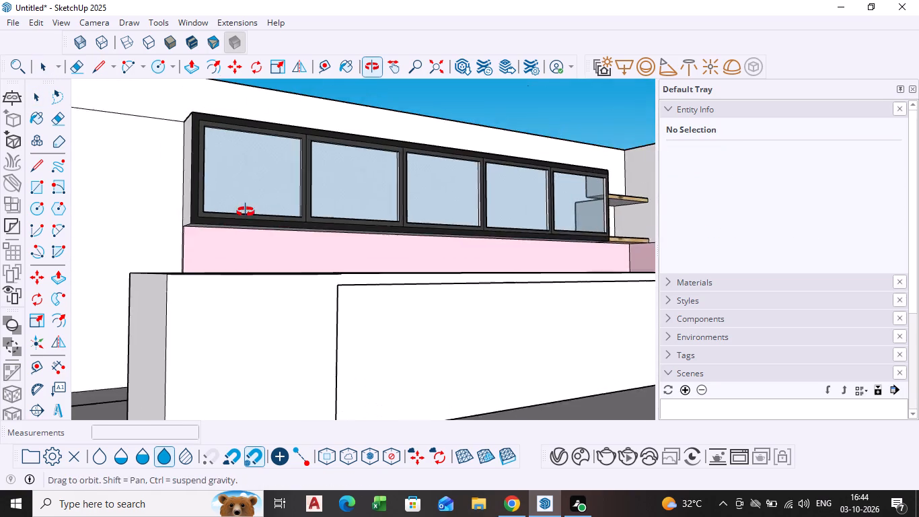
middle_drag(246, 212, 248, 203)
scroll(220, 309, up, 3)
middle_drag(220, 298, 227, 254)
click(241, 260)
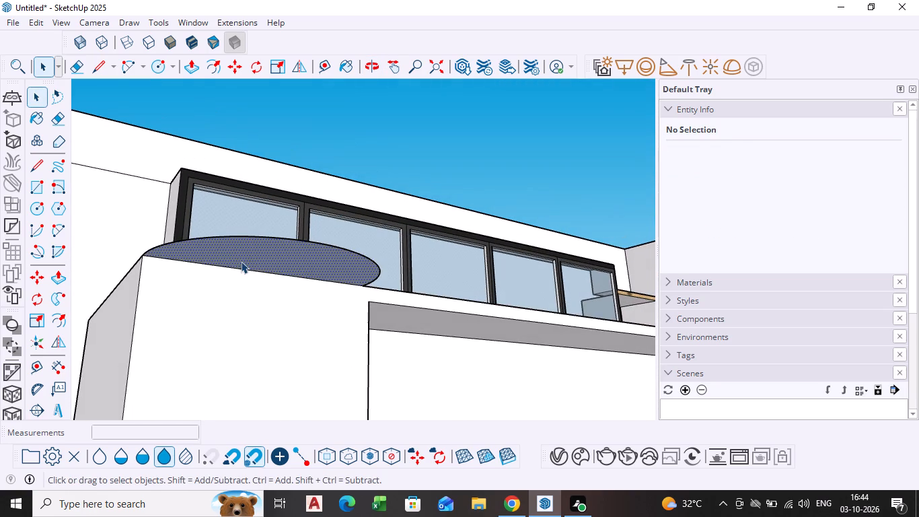
key(p)
scroll(241, 261, down, 11)
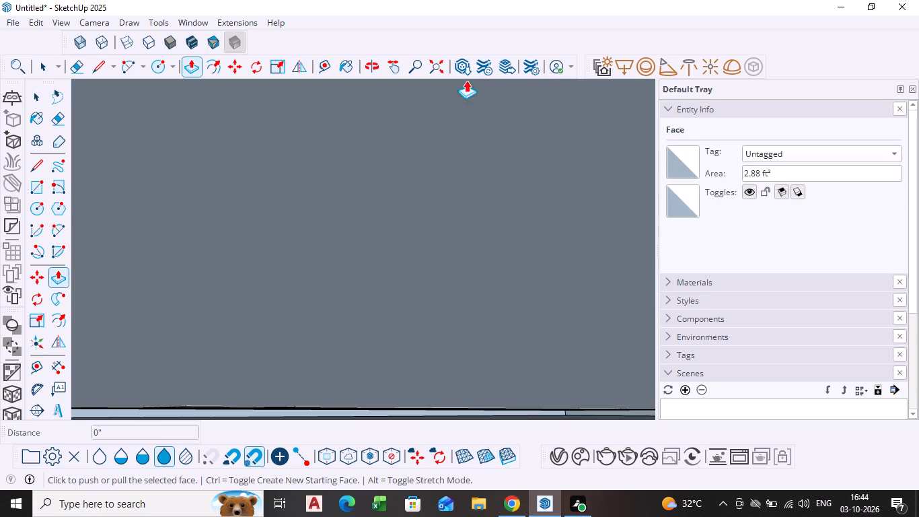
click(437, 66)
scroll(402, 242, up, 9)
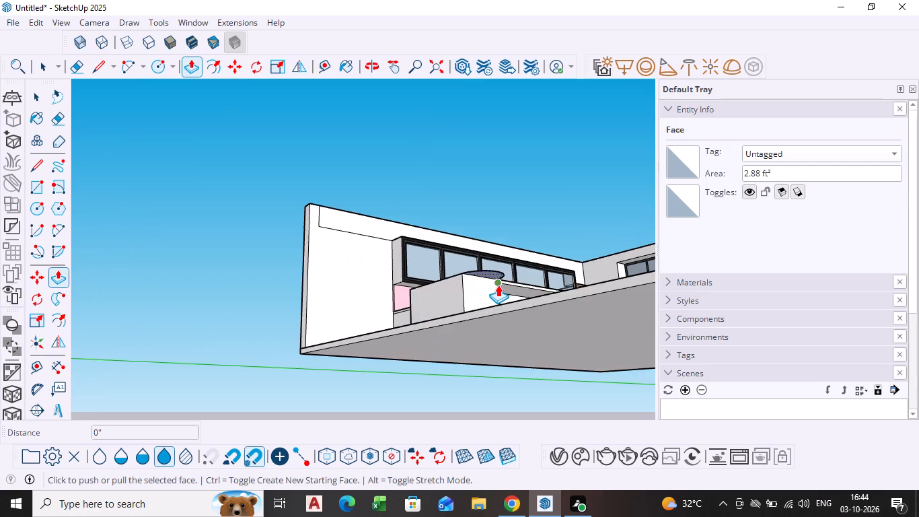
middle_drag(503, 288, 509, 325)
scroll(509, 325, up, 5)
middle_drag(488, 314, 484, 301)
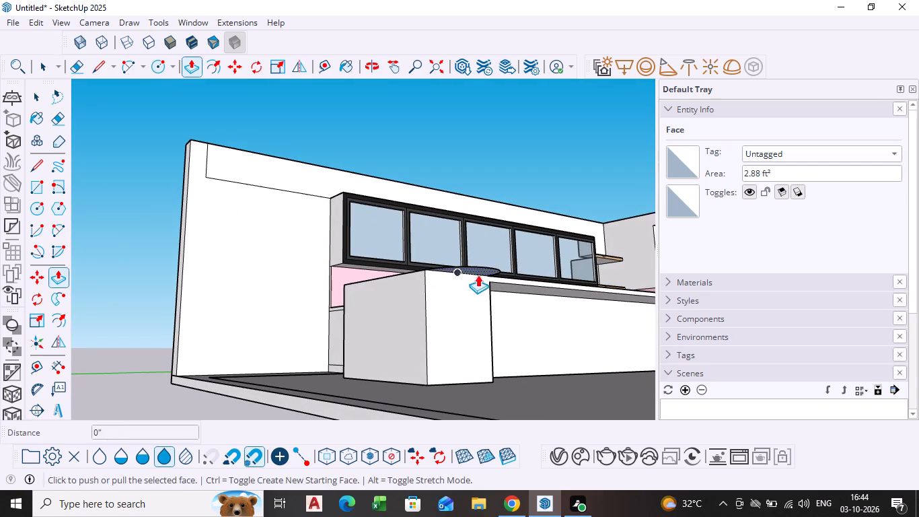
click(478, 269)
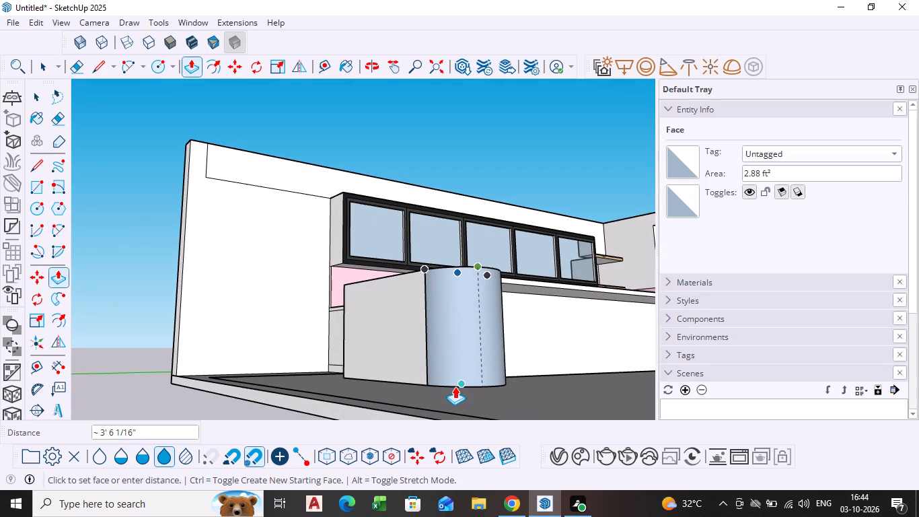
click(455, 390)
Examine the island's rounded end from several angles, both close up and within the whole kitchen.
scroll(459, 370, down, 4)
middle_drag(457, 372, 415, 425)
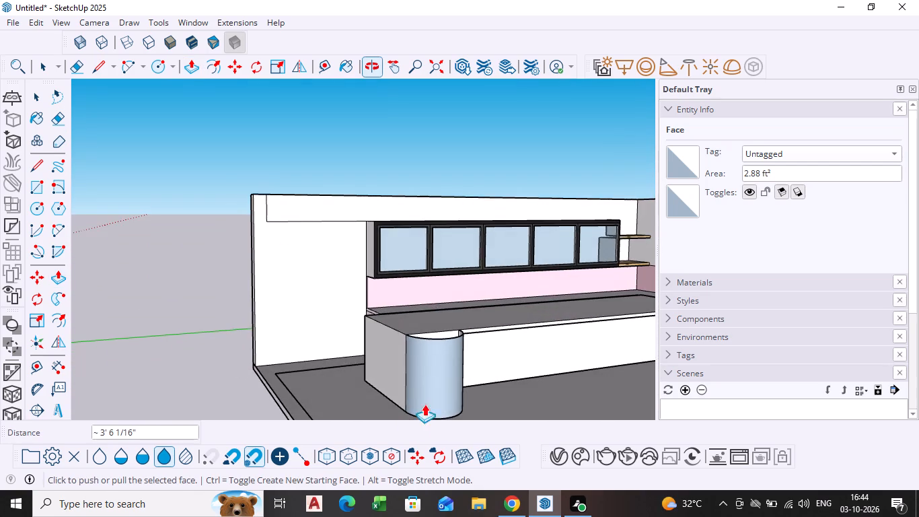
scroll(435, 385, down, 4)
middle_click(435, 378)
scroll(435, 378, down, 1)
key(space)
scroll(429, 365, down, 3)
middle_drag(429, 366, 429, 374)
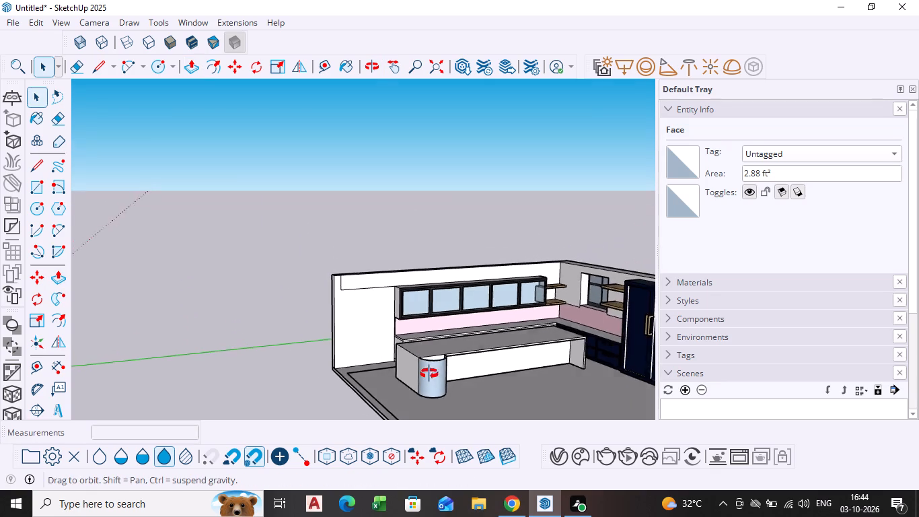
middle_drag(429, 374, 499, 376)
scroll(440, 361, up, 4)
middle_click(439, 368)
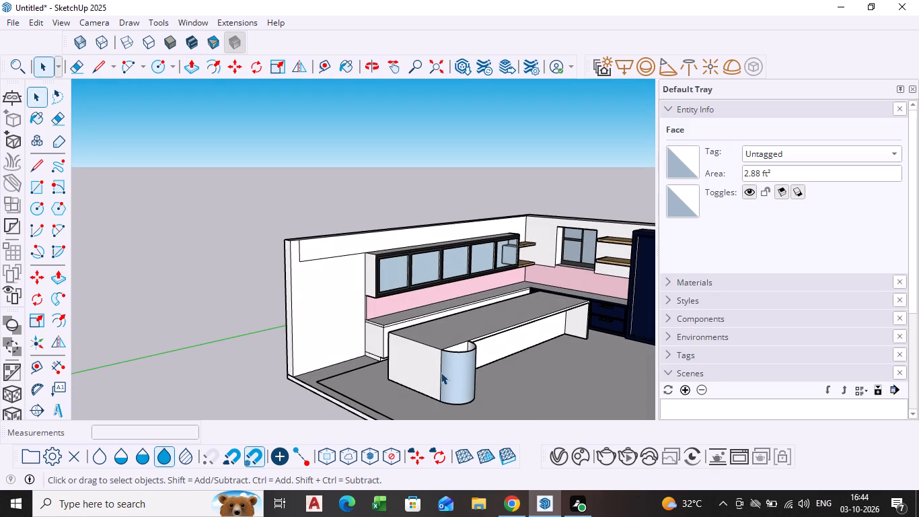
scroll(442, 382, down, 2)
middle_drag(442, 382, 412, 376)
scroll(414, 380, up, 3)
middle_drag(418, 388, 436, 380)
scroll(435, 376, up, 3)
middle_drag(435, 378, 462, 377)
scroll(449, 362, up, 3)
middle_drag(449, 367, 466, 343)
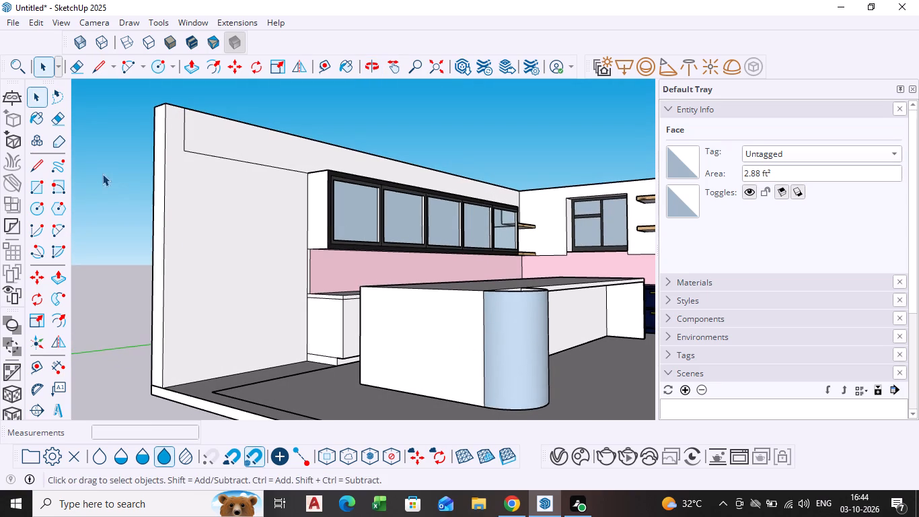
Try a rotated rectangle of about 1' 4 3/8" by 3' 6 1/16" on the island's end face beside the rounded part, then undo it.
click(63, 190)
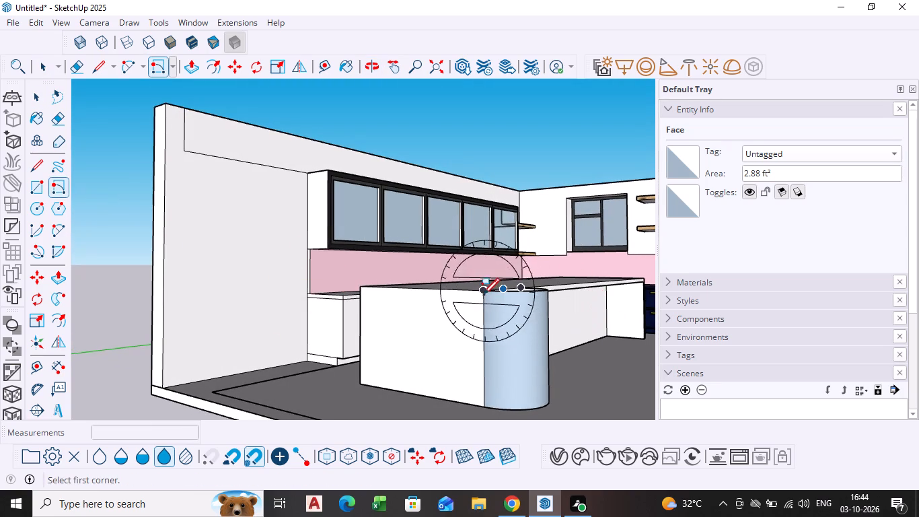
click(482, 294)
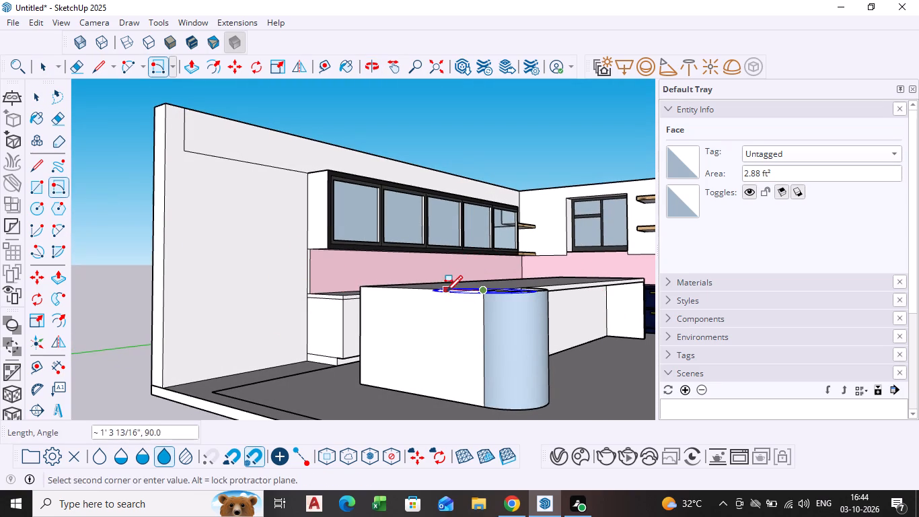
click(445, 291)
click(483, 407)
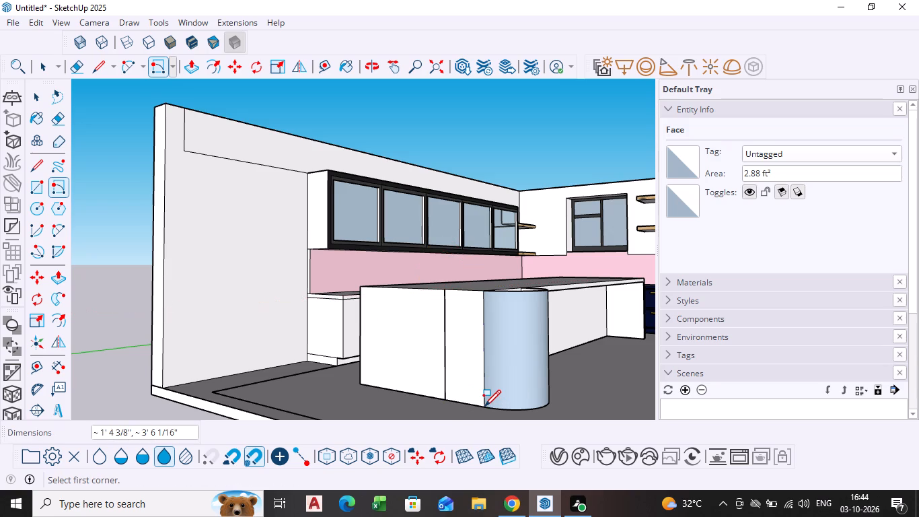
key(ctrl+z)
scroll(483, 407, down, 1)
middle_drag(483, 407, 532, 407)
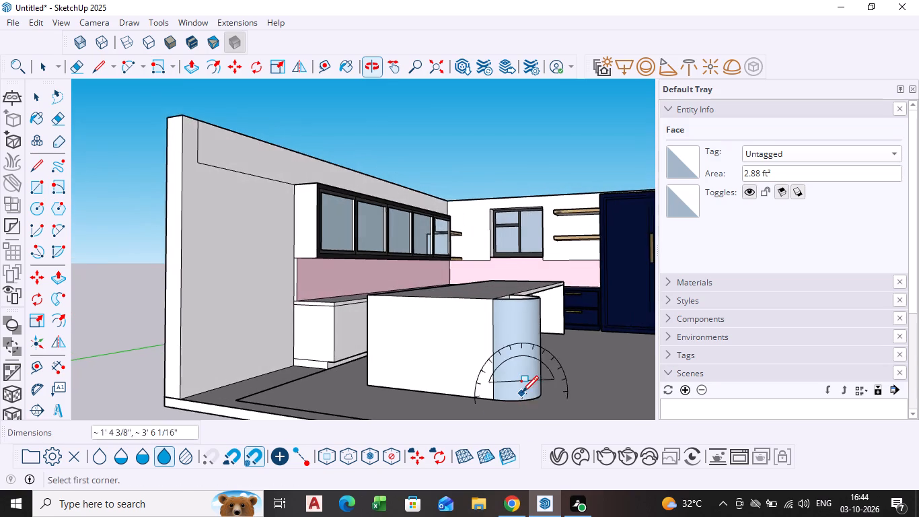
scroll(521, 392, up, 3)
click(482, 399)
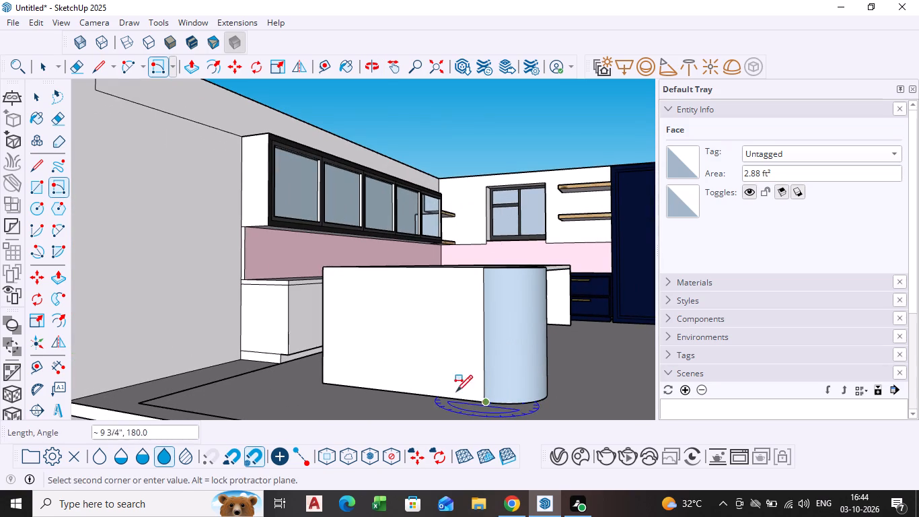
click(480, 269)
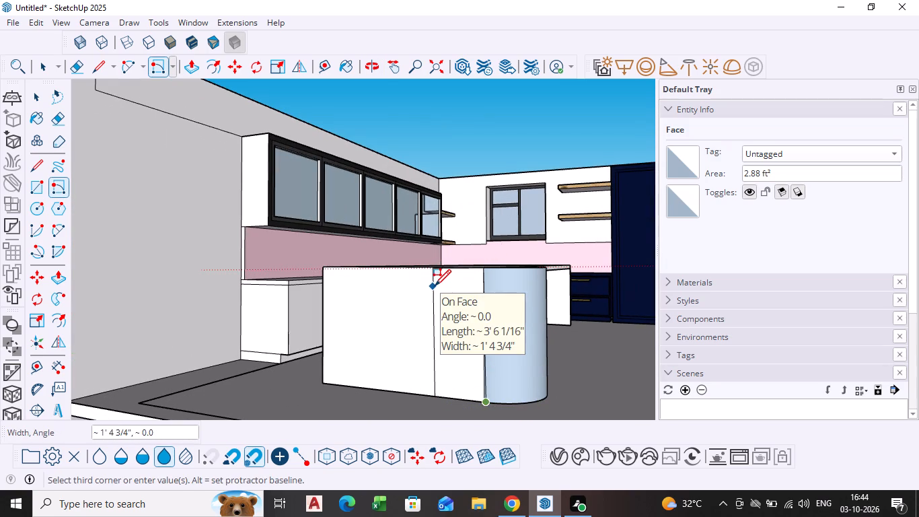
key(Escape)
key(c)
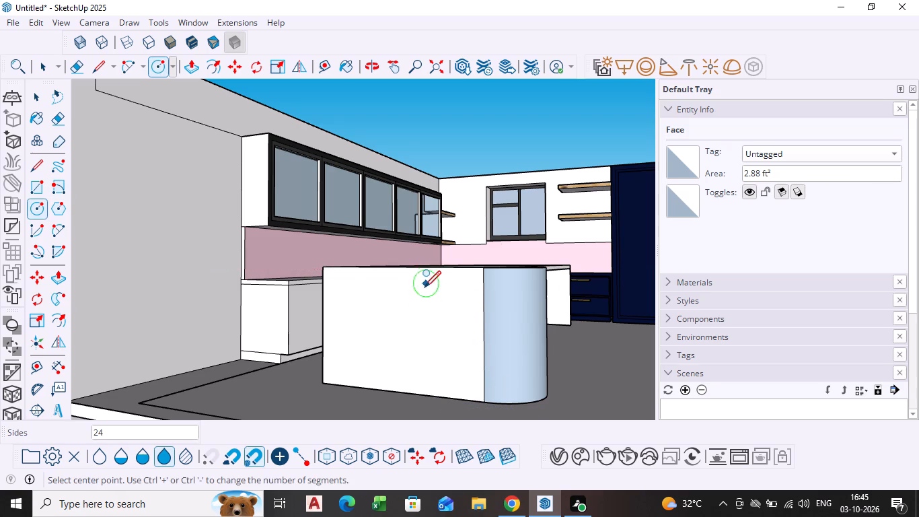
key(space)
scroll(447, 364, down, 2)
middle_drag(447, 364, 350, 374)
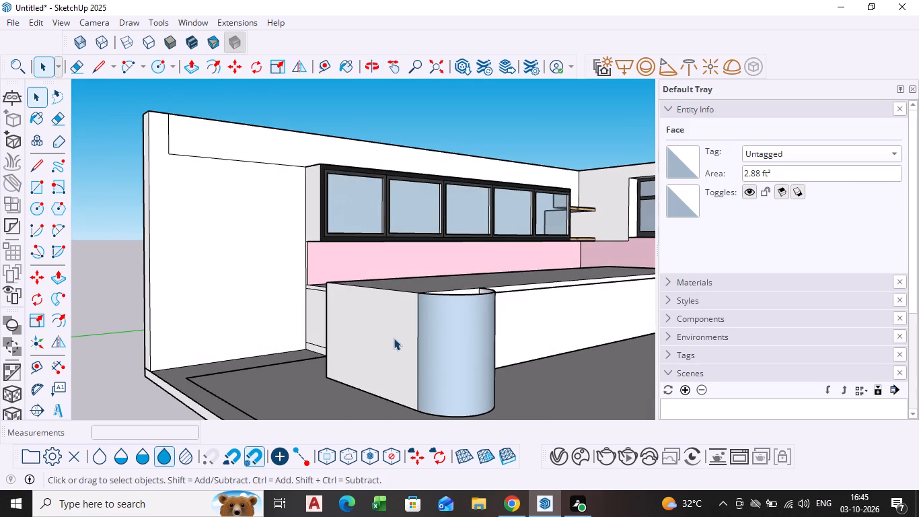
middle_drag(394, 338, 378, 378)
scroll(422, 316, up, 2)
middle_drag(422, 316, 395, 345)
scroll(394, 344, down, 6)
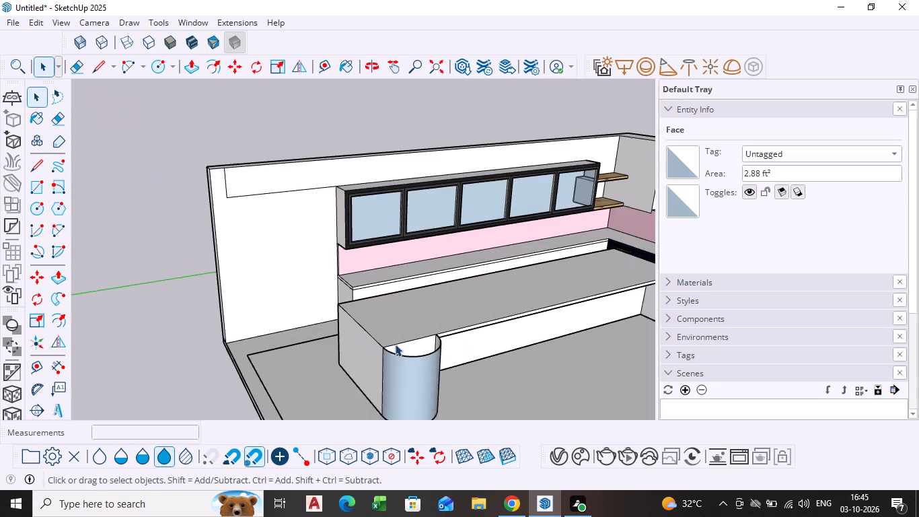
Examine the island's rounded end from the seating side, the end and above, including its open top.
scroll(400, 347, down, 1)
shift+middle_drag(400, 347, 376, 250)
scroll(376, 252, down, 1)
middle_click(376, 252)
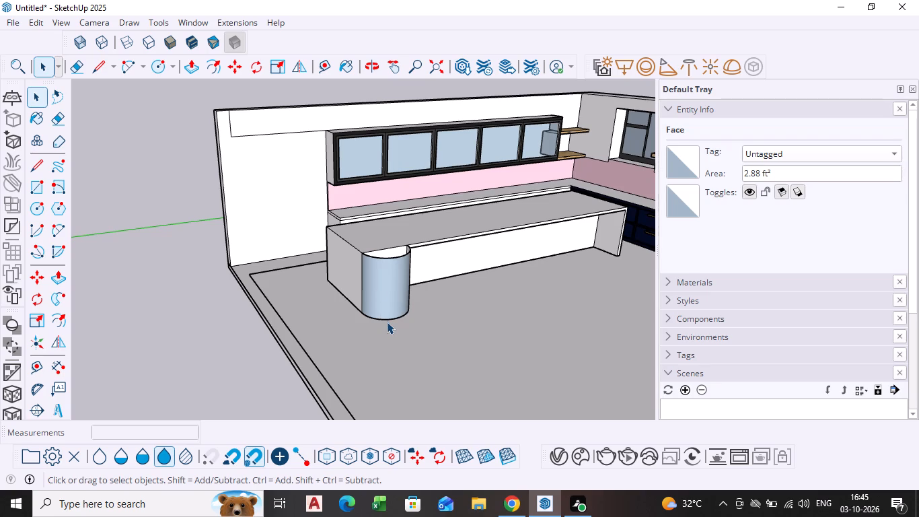
middle_drag(387, 324, 406, 321)
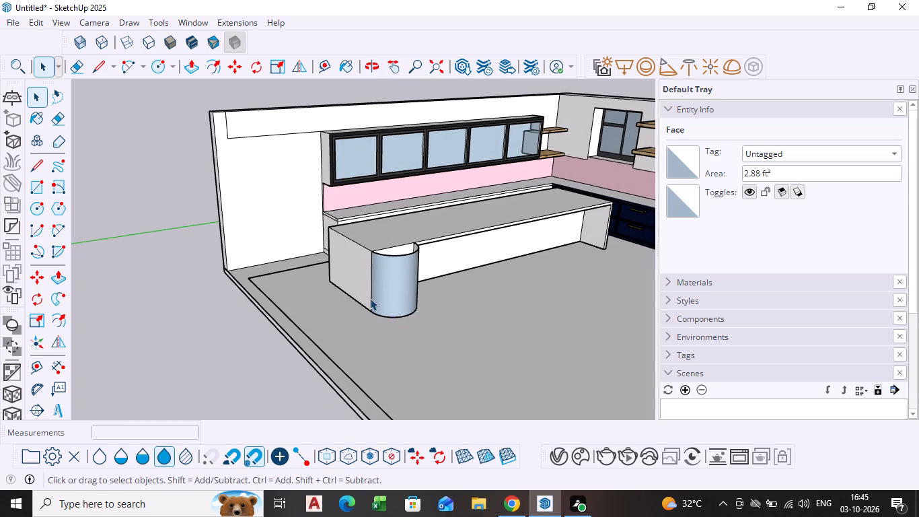
middle_drag(370, 298, 413, 292)
scroll(404, 308, up, 4)
middle_drag(390, 310, 424, 310)
scroll(435, 281, up, 3)
scroll(435, 281, down, 1)
middle_drag(435, 281, 343, 298)
middle_drag(429, 242, 354, 337)
scroll(396, 269, up, 2)
scroll(396, 269, down, 1)
middle_drag(396, 270, 271, 360)
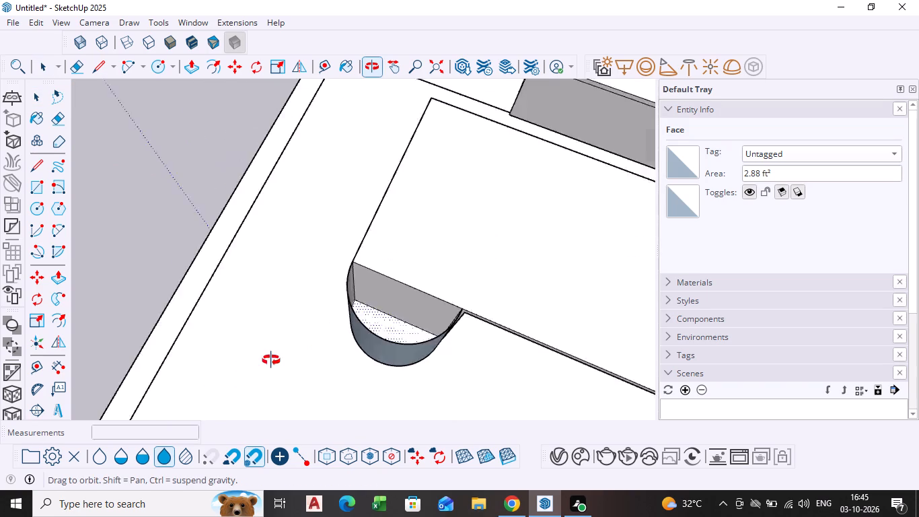
middle_drag(271, 360, 196, 339)
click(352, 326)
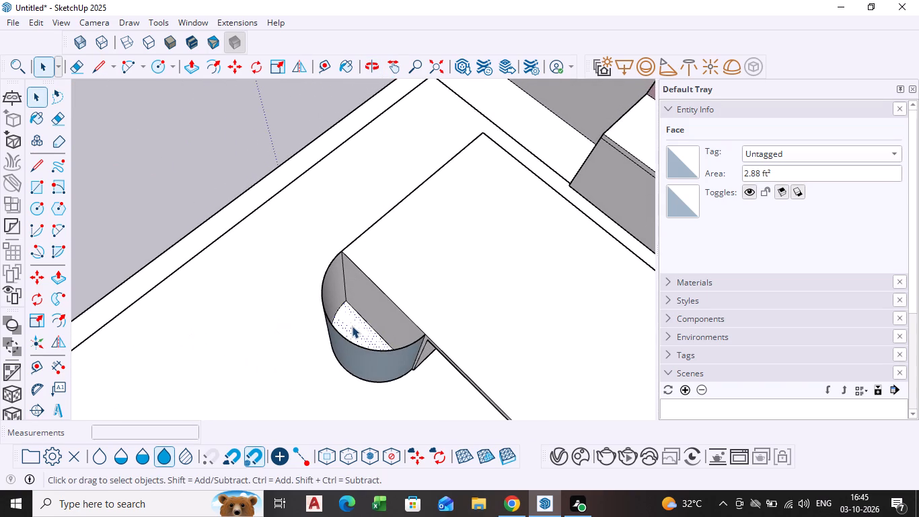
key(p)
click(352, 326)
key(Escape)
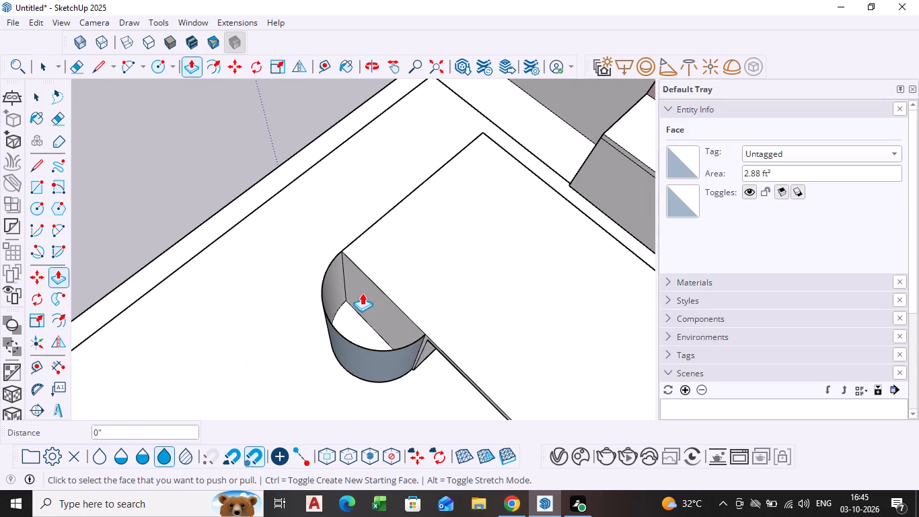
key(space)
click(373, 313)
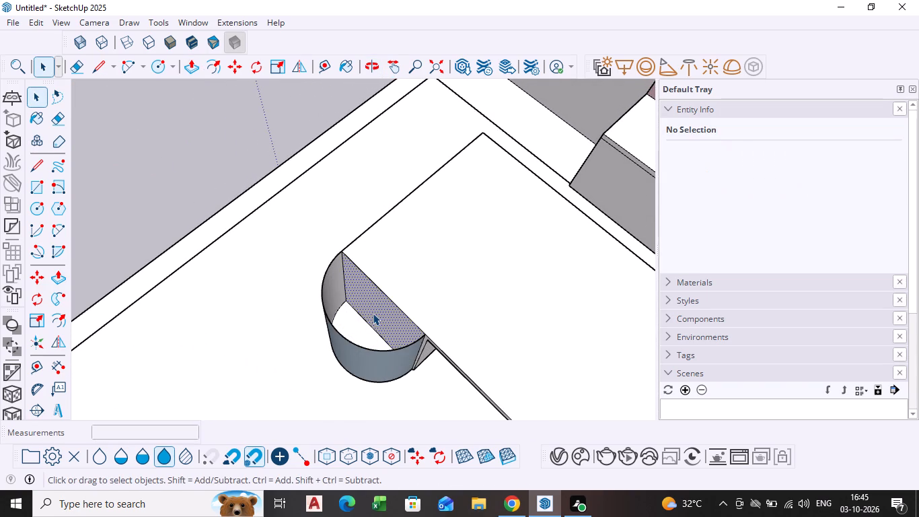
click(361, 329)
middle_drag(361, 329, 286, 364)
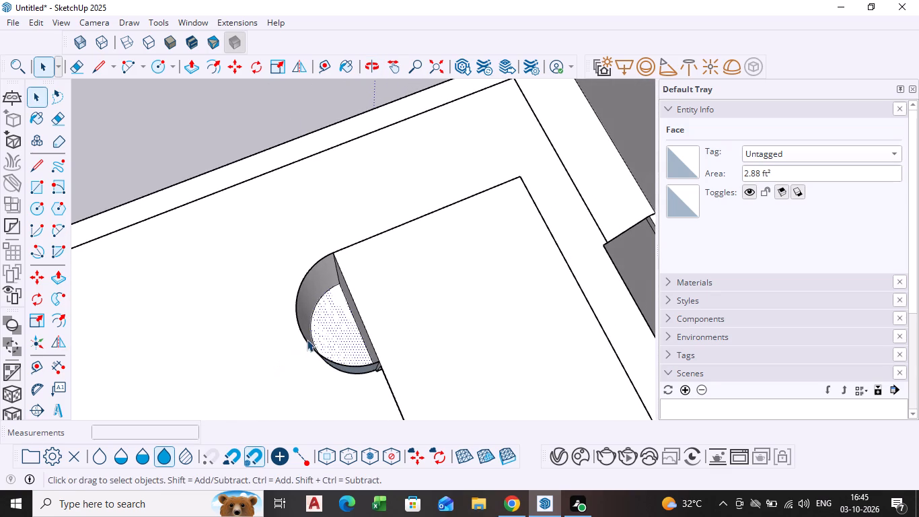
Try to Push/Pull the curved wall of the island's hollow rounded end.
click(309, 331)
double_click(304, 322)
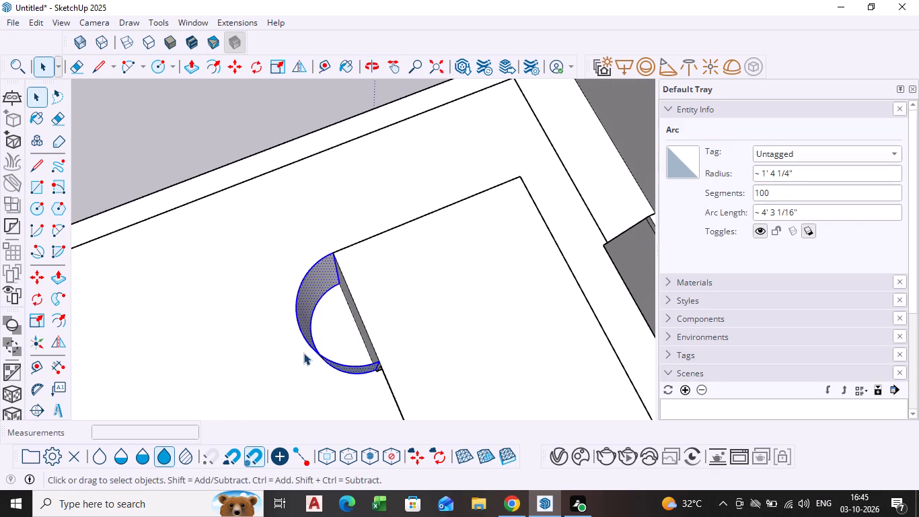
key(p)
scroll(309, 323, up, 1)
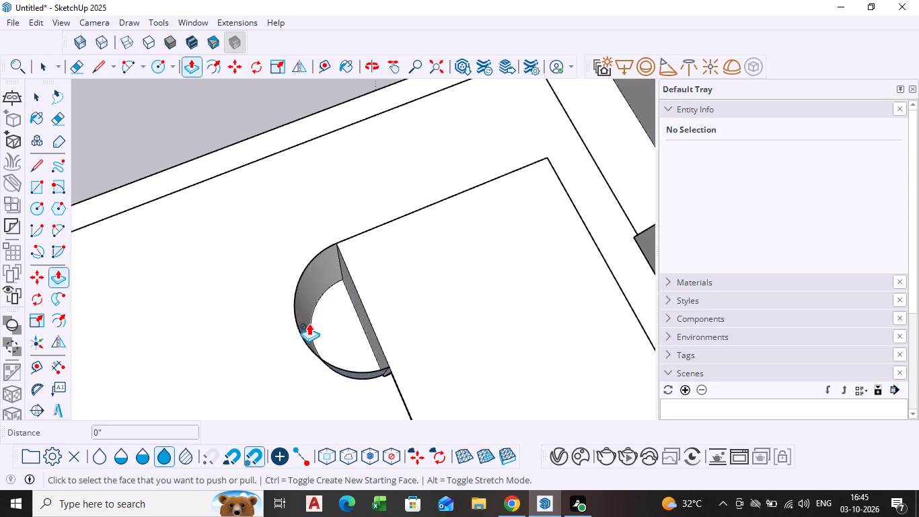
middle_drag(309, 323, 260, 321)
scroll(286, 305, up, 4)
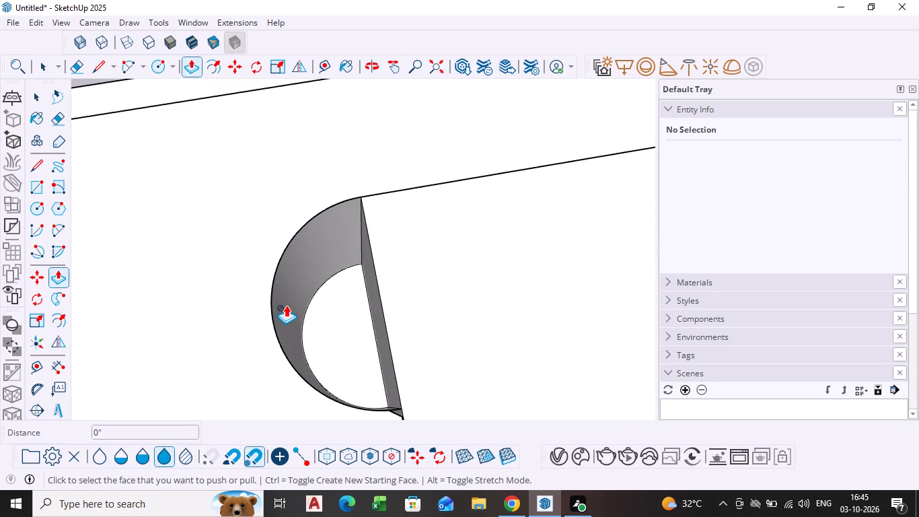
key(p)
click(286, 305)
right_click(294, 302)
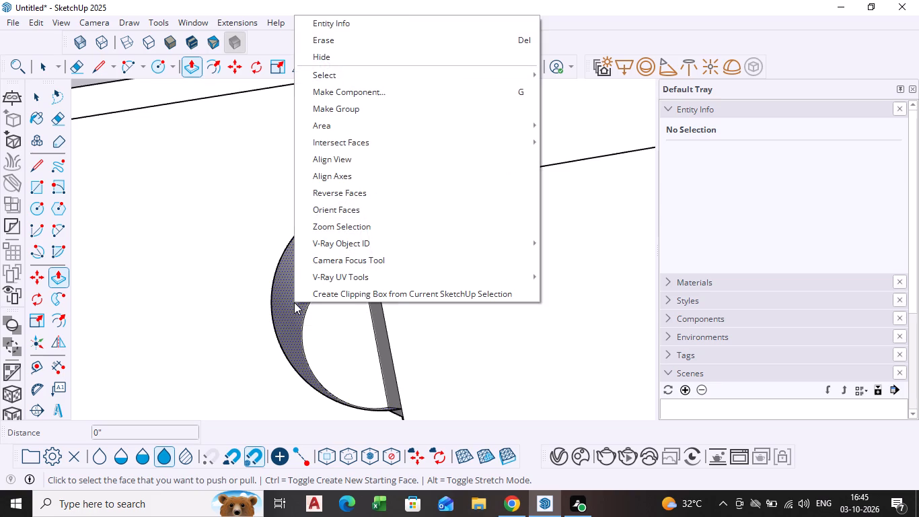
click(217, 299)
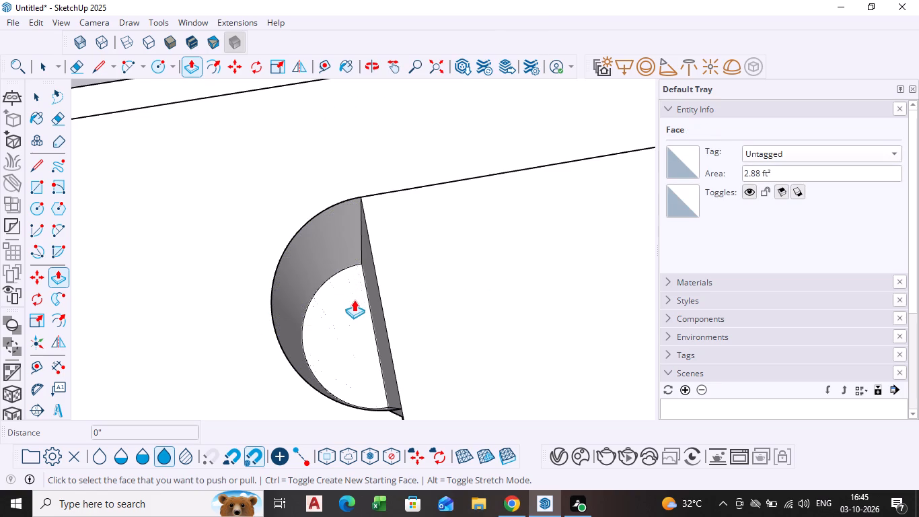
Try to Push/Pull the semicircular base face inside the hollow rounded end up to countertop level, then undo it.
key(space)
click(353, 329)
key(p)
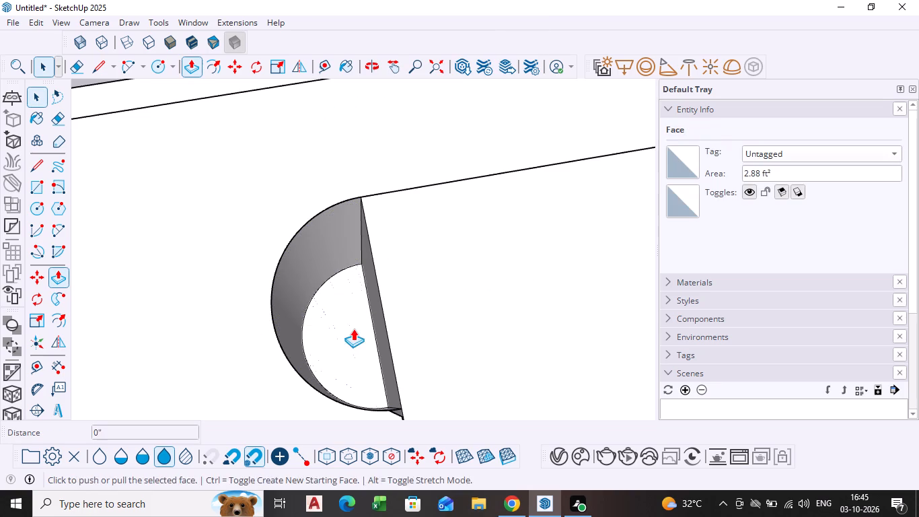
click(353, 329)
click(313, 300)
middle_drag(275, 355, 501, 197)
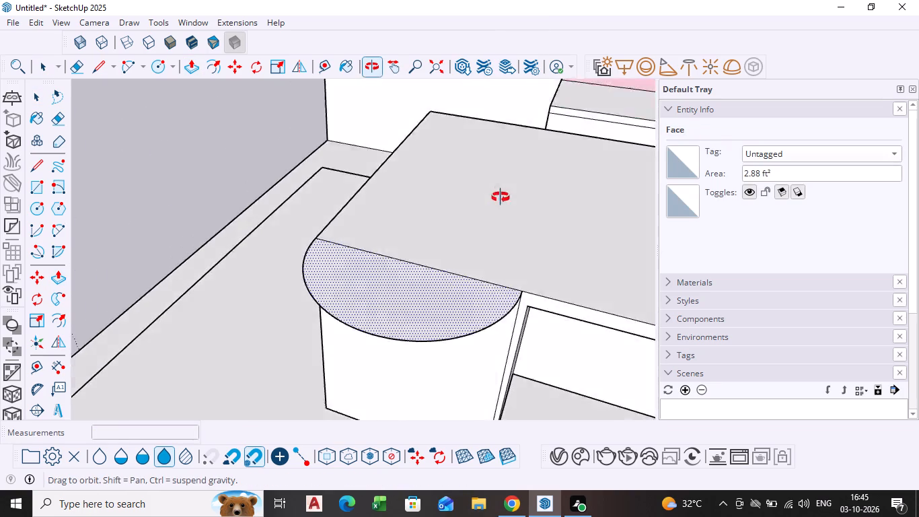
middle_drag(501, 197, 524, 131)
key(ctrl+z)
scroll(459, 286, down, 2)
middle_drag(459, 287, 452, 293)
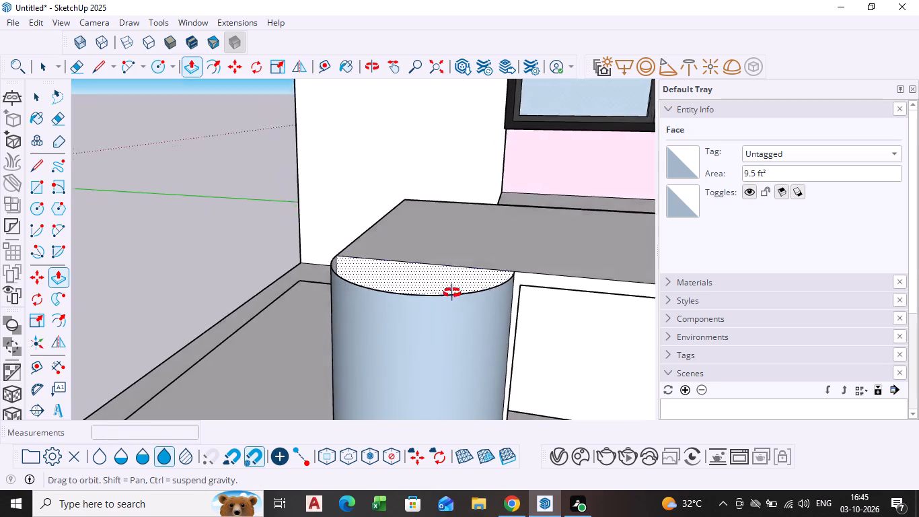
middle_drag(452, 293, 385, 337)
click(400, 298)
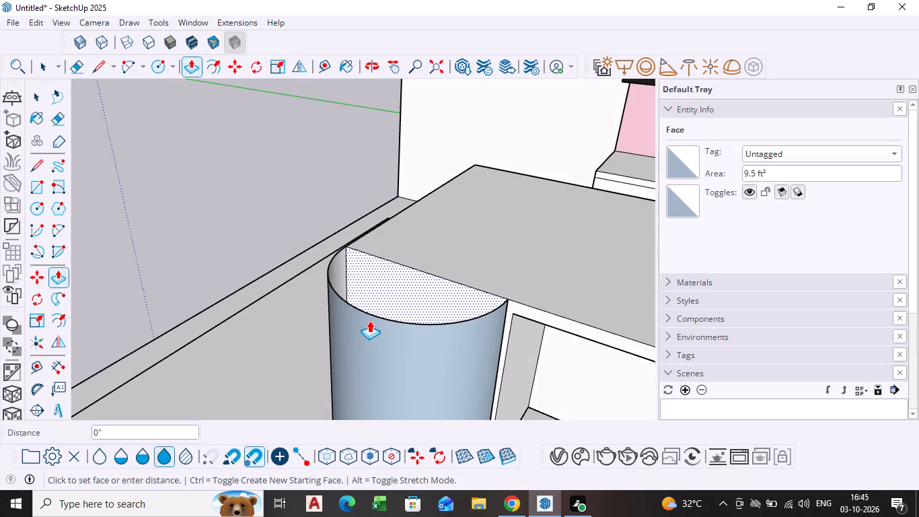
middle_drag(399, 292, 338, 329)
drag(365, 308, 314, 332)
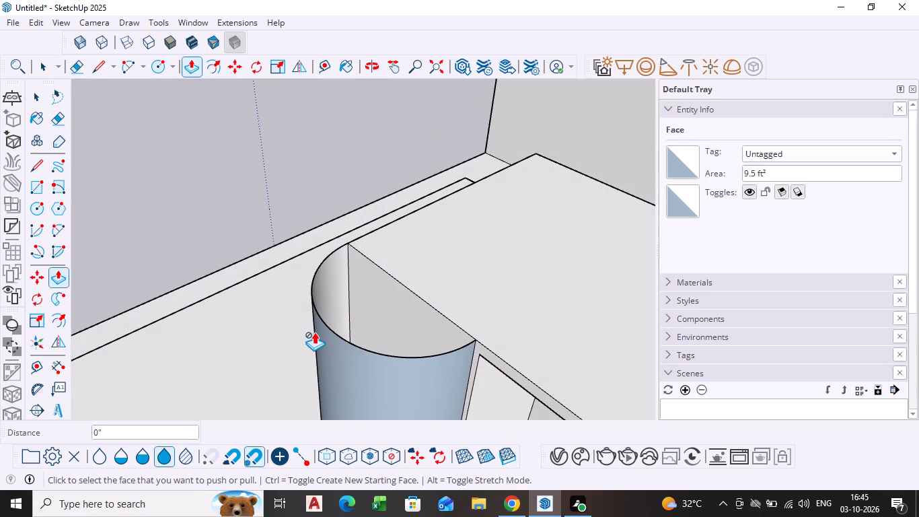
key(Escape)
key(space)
Close the rounded end's open top by drawing a 2 Point Arc along its rim, with a bulge of about 1' 4 7/16".
scroll(312, 347, down, 4)
middle_drag(305, 359, 328, 364)
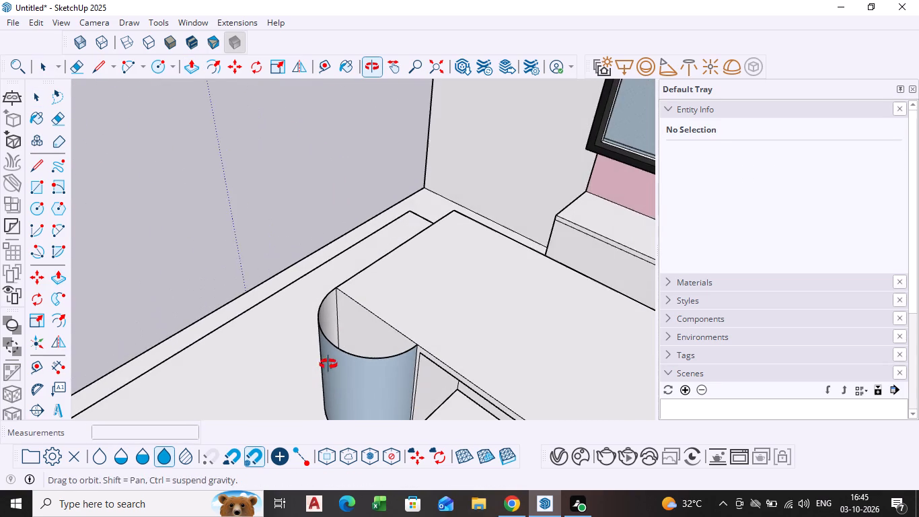
middle_drag(328, 364, 324, 364)
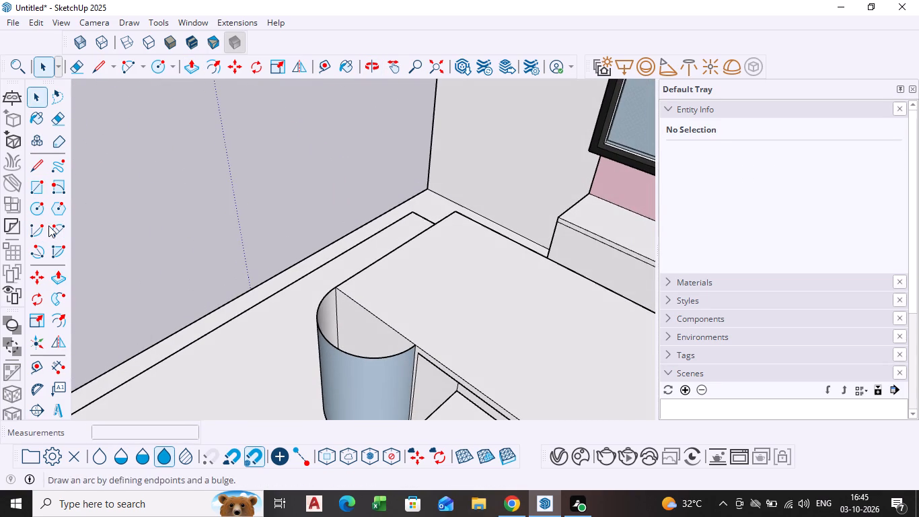
click(48, 226)
click(340, 287)
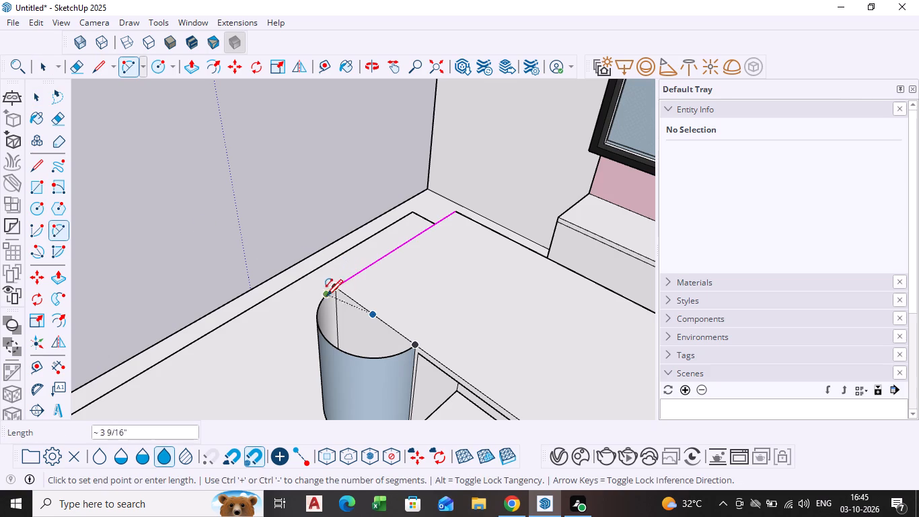
click(410, 347)
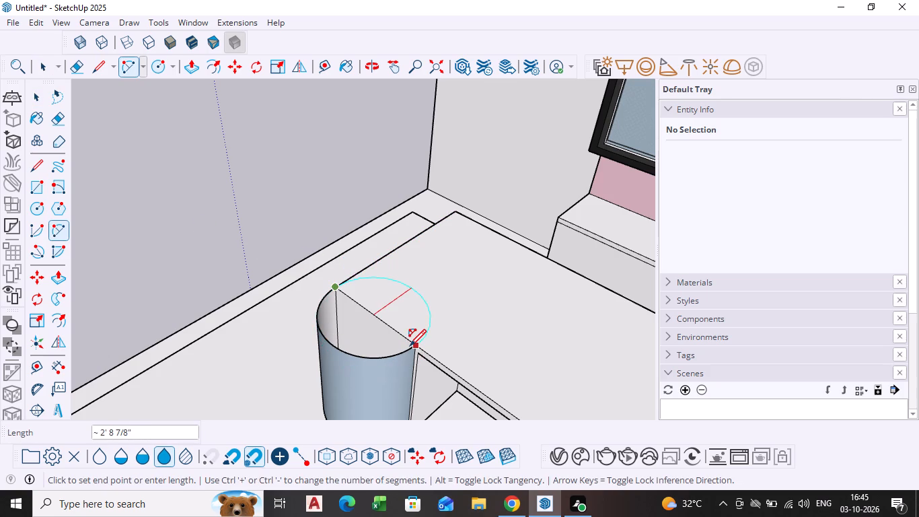
click(324, 343)
middle_drag(327, 355, 458, 287)
scroll(328, 354, down, 1)
key(space)
Examine the island's capped rounded end from several angles within the whole kitchen.
scroll(411, 297, down, 3)
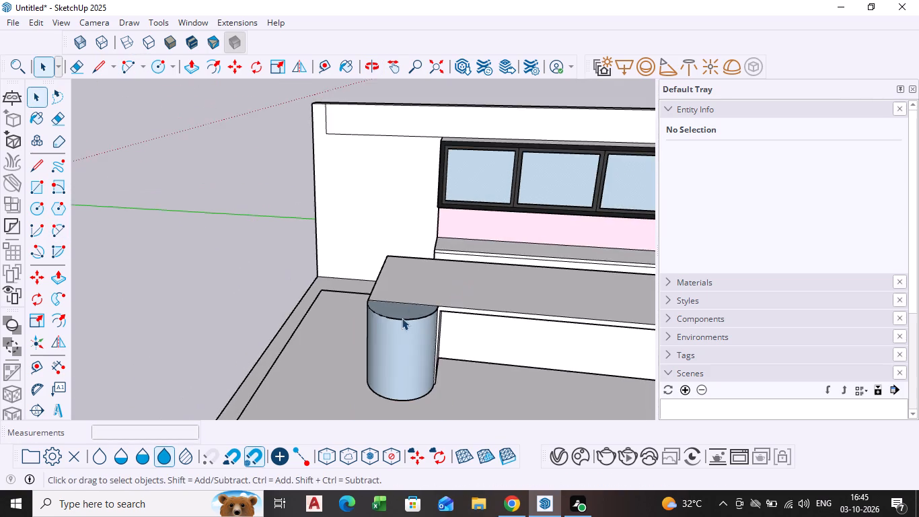
scroll(402, 318, down, 4)
middle_drag(409, 345, 560, 311)
scroll(542, 310, down, 1)
middle_drag(542, 310, 470, 303)
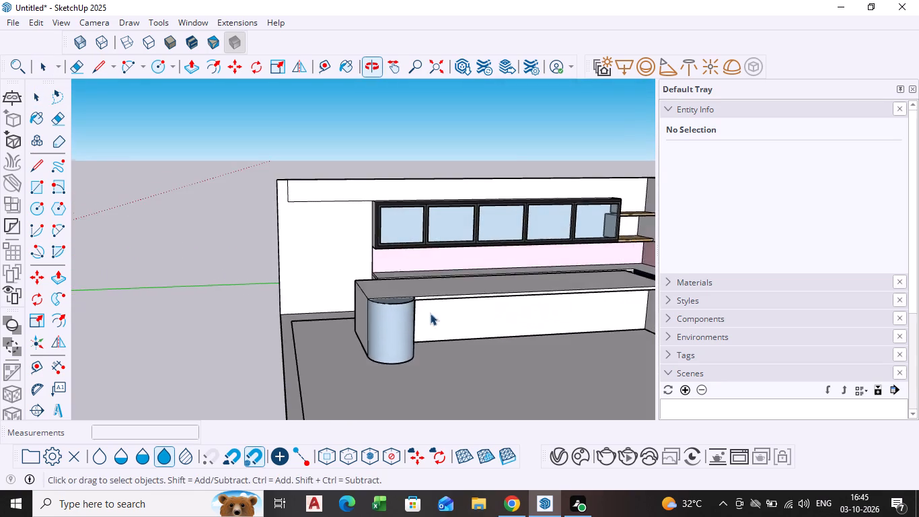
scroll(393, 343, up, 3)
middle_drag(392, 344, 561, 321)
scroll(563, 321, down, 1)
scroll(377, 361, up, 2)
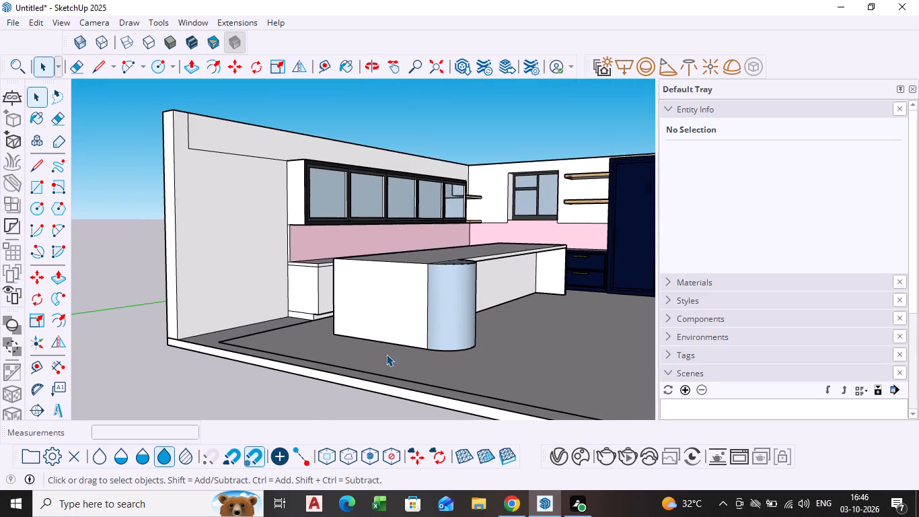
middle_drag(386, 354, 402, 359)
scroll(404, 344, up, 4)
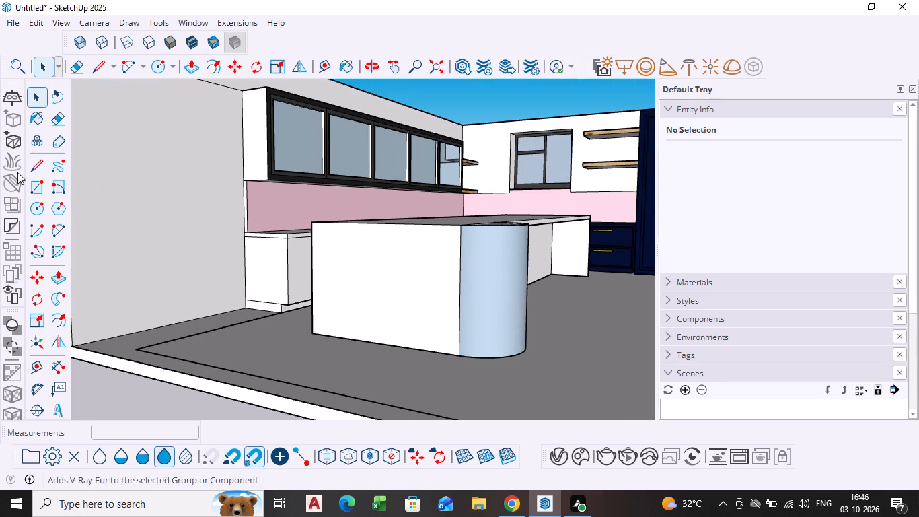
Draw a rotated rectangle of about 3' 6 1/16" by 1' 8 1/4" from the island's end face to the midpoint of the semicircle's straight edge.
click(61, 187)
scroll(540, 366, up, 3)
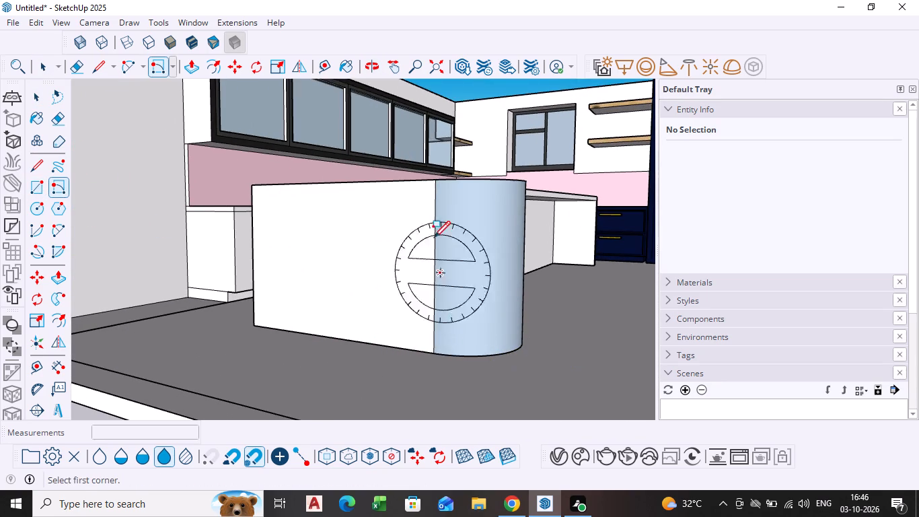
click(383, 180)
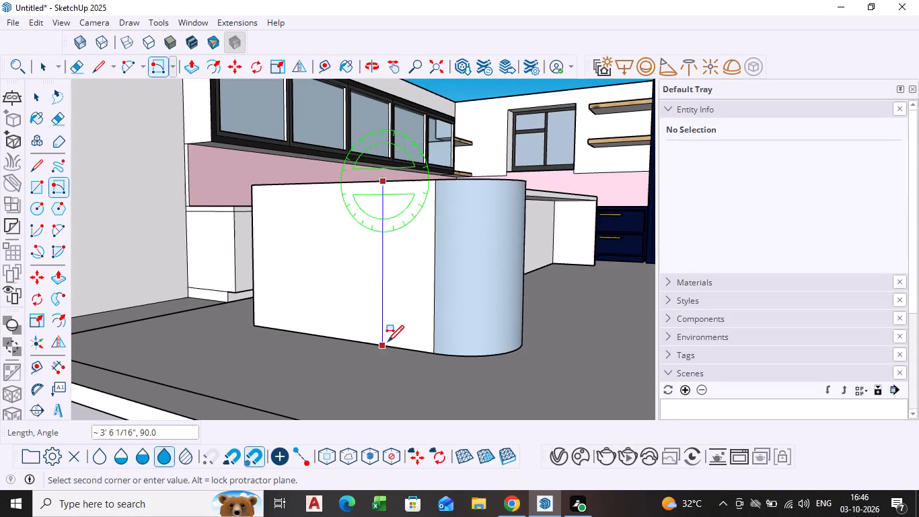
click(386, 342)
middle_drag(470, 337, 483, 335)
middle_drag(497, 196, 283, 324)
scroll(497, 196, down, 1)
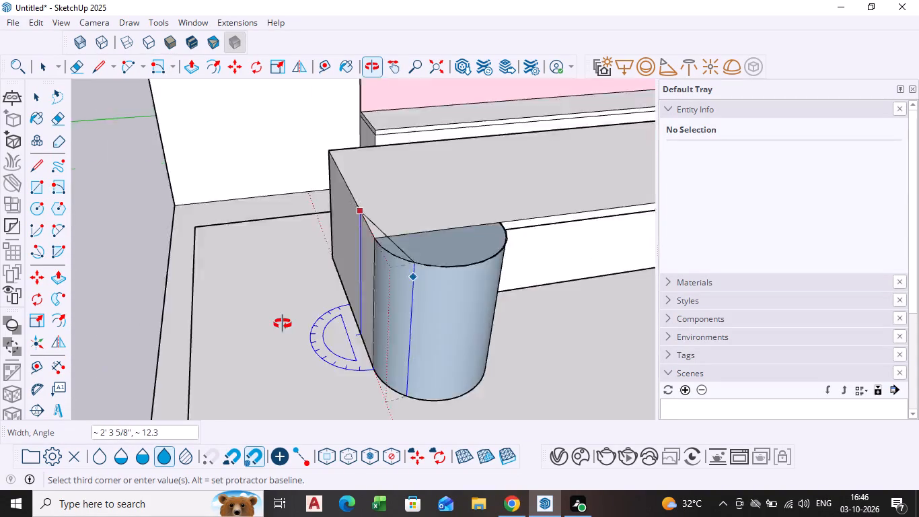
middle_drag(283, 324, 276, 327)
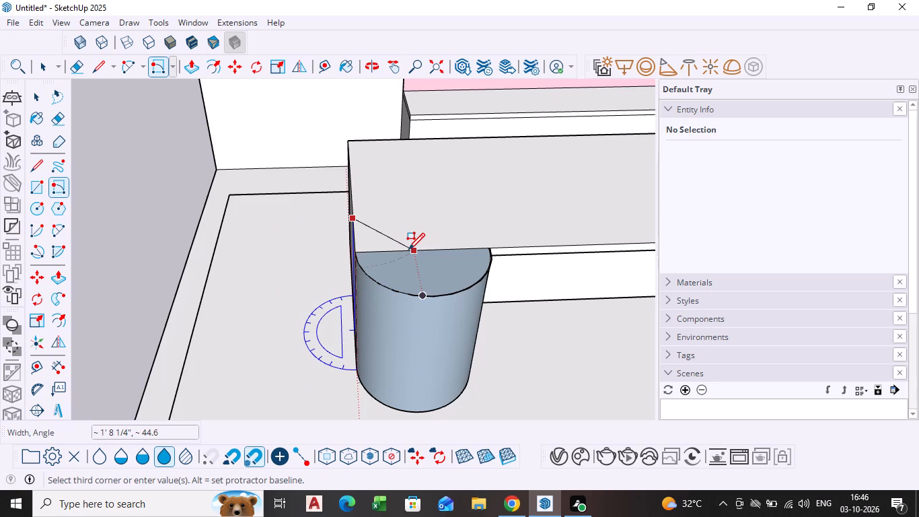
click(406, 250)
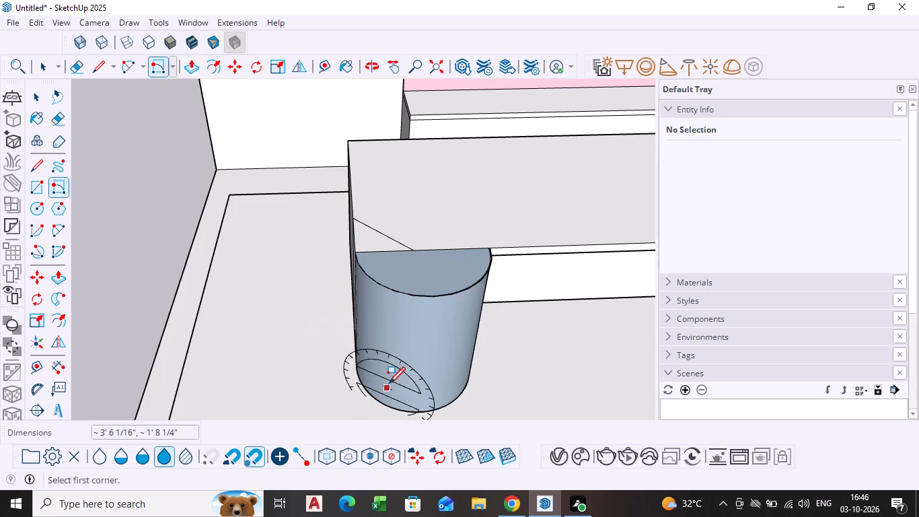
middle_drag(392, 376, 542, 313)
scroll(449, 307, up, 2)
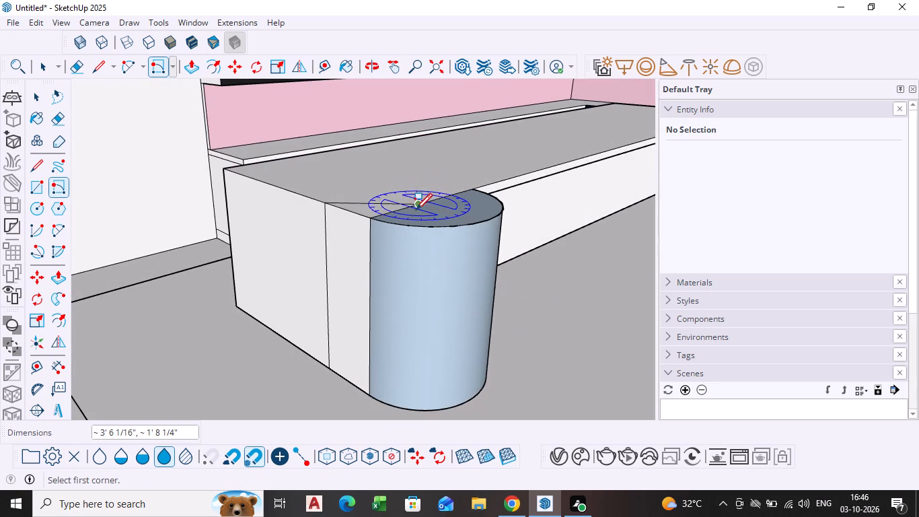
key(space)
Draw a line of about 3' 8 3/16" from the midpoint of the semicircle's straight edge to the rounded end's bottom edge.
drag(39, 170, 44, 178)
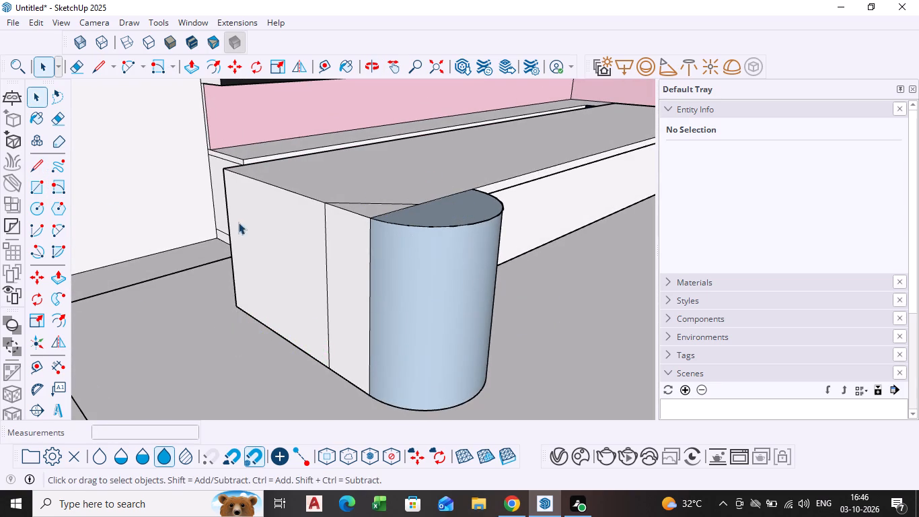
click(41, 170)
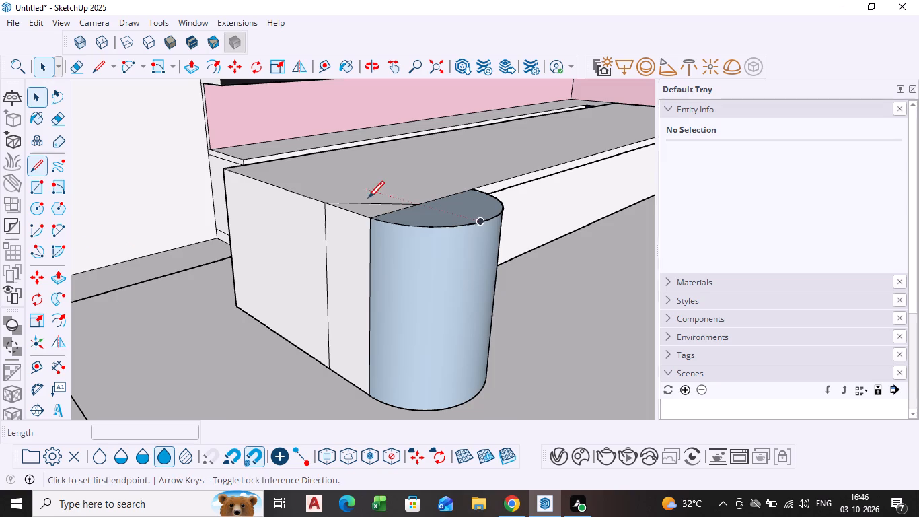
drag(415, 207, 414, 213)
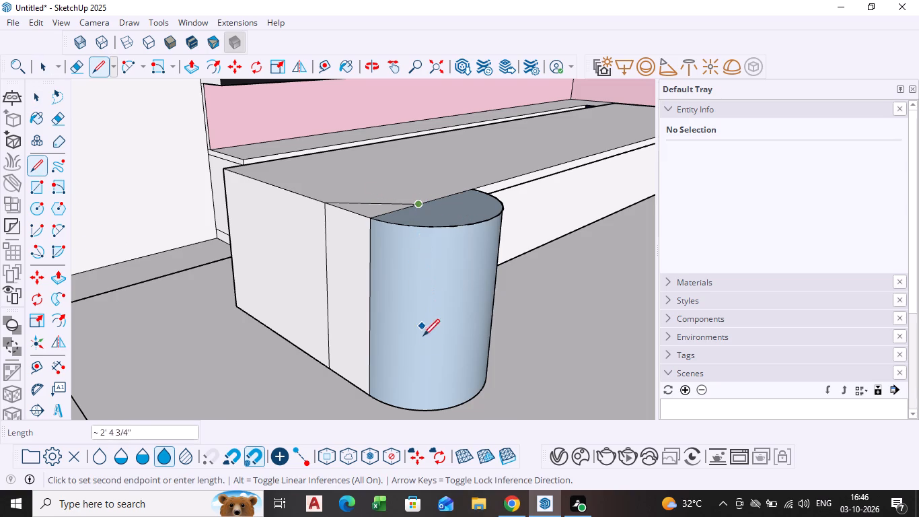
click(420, 409)
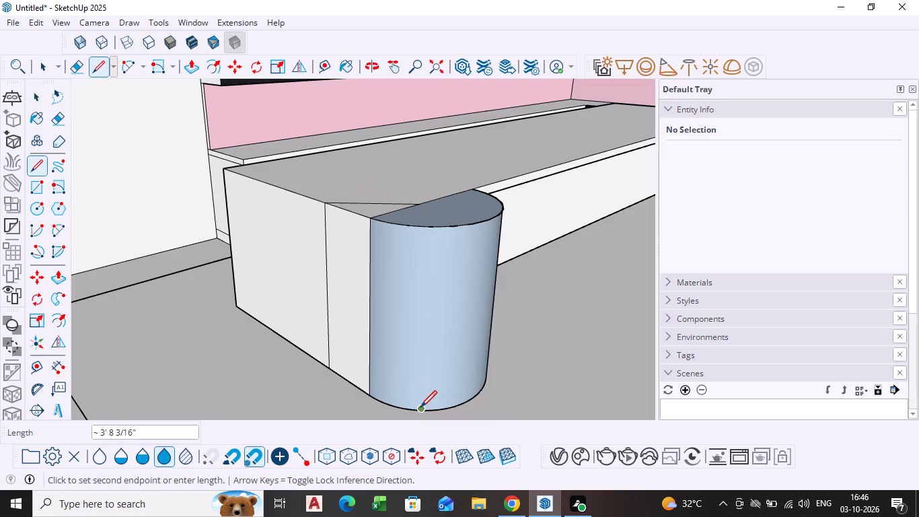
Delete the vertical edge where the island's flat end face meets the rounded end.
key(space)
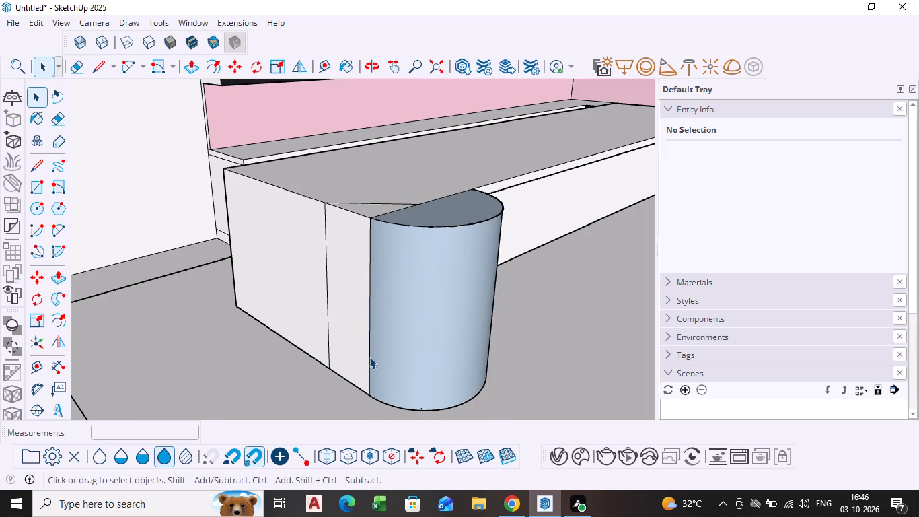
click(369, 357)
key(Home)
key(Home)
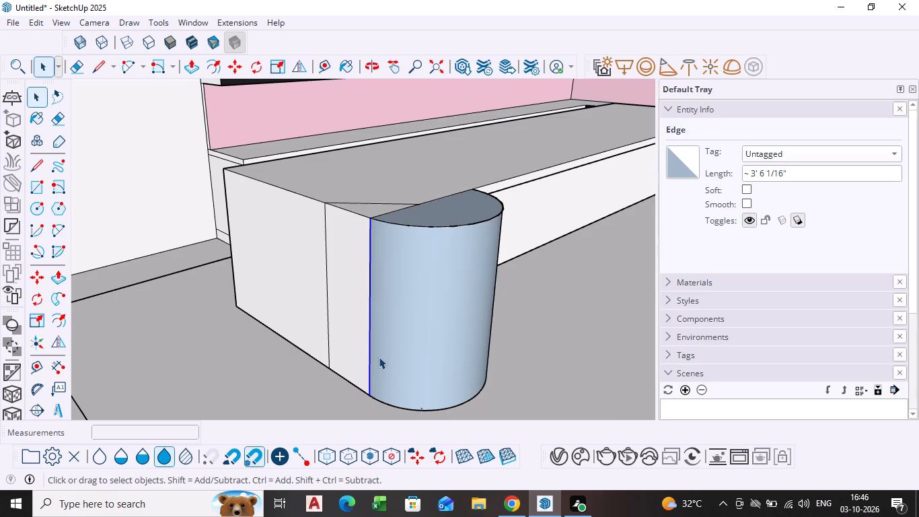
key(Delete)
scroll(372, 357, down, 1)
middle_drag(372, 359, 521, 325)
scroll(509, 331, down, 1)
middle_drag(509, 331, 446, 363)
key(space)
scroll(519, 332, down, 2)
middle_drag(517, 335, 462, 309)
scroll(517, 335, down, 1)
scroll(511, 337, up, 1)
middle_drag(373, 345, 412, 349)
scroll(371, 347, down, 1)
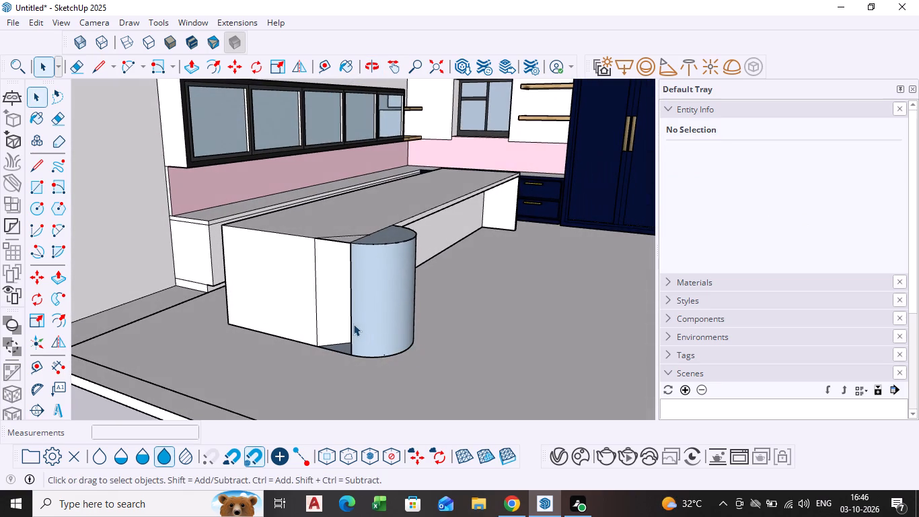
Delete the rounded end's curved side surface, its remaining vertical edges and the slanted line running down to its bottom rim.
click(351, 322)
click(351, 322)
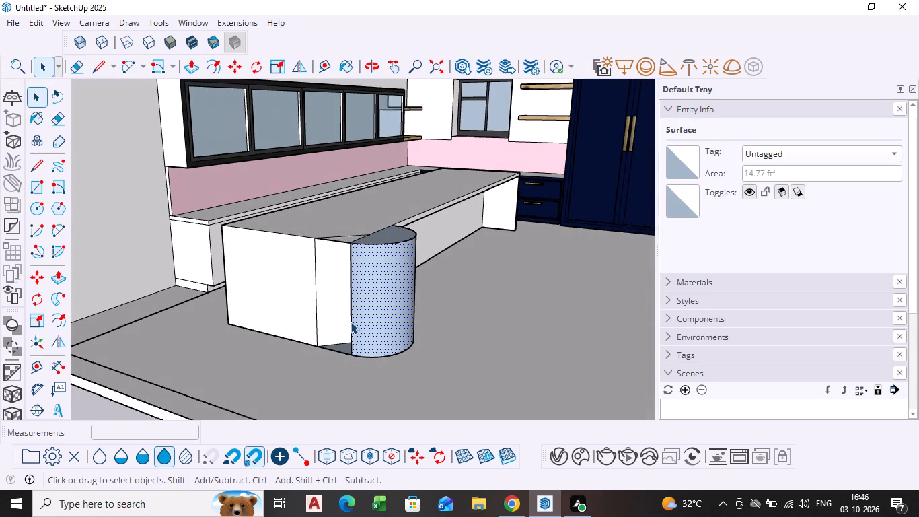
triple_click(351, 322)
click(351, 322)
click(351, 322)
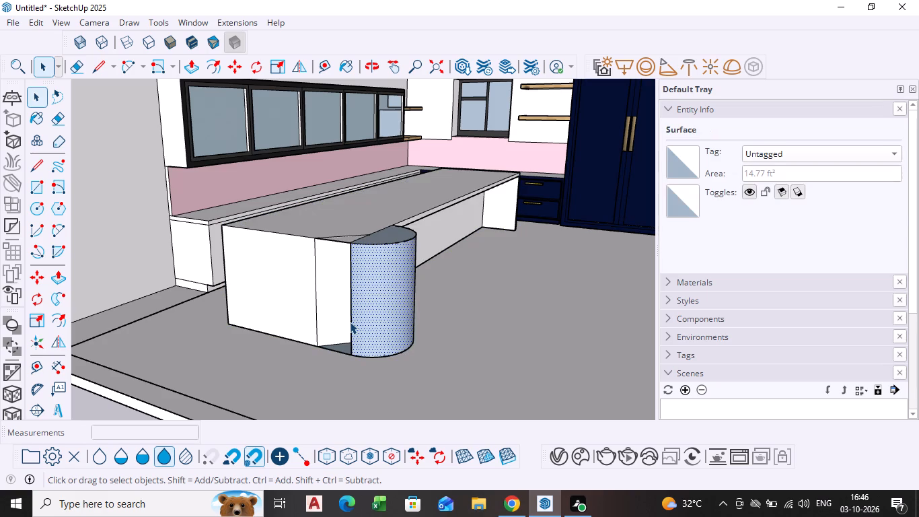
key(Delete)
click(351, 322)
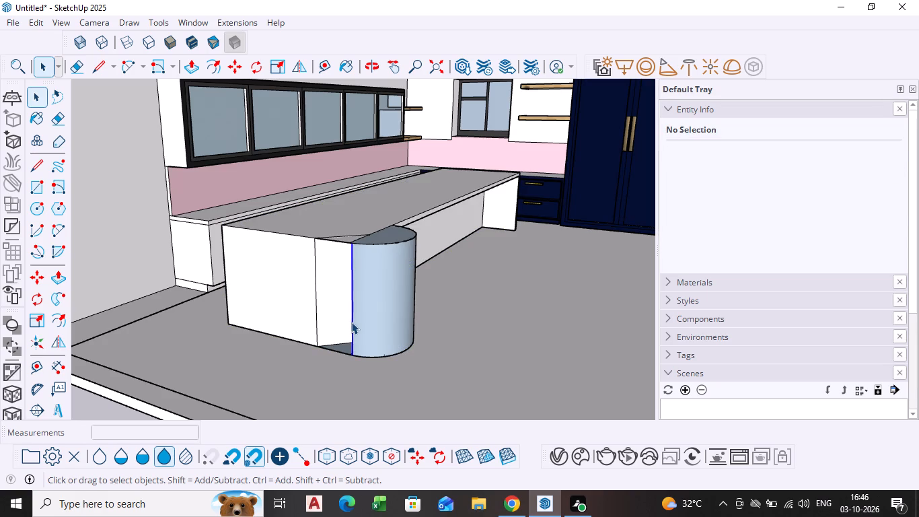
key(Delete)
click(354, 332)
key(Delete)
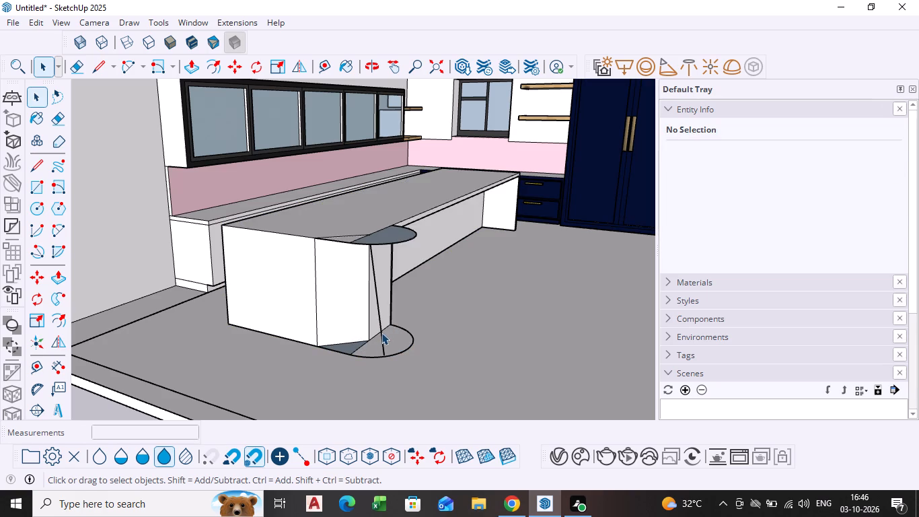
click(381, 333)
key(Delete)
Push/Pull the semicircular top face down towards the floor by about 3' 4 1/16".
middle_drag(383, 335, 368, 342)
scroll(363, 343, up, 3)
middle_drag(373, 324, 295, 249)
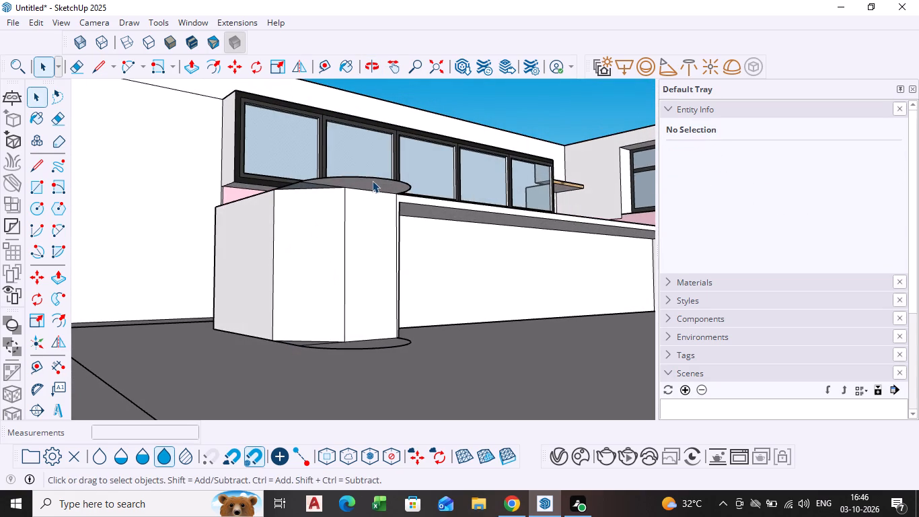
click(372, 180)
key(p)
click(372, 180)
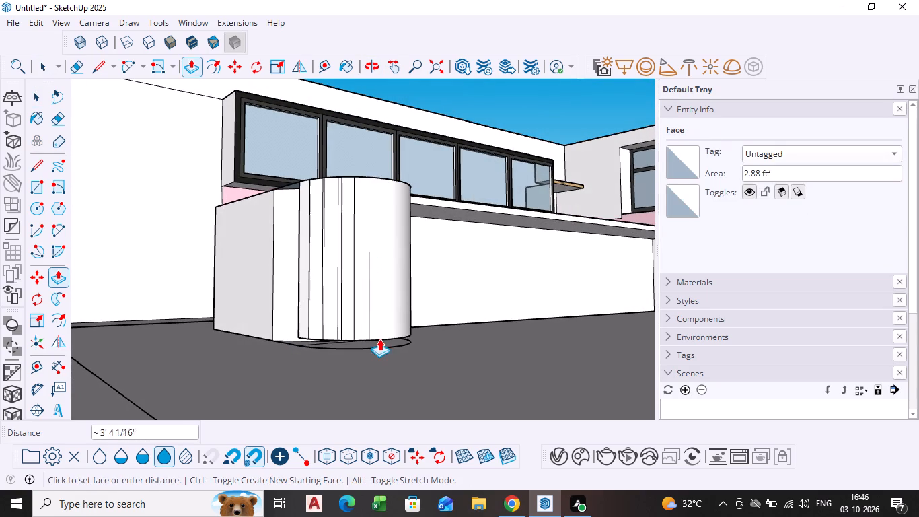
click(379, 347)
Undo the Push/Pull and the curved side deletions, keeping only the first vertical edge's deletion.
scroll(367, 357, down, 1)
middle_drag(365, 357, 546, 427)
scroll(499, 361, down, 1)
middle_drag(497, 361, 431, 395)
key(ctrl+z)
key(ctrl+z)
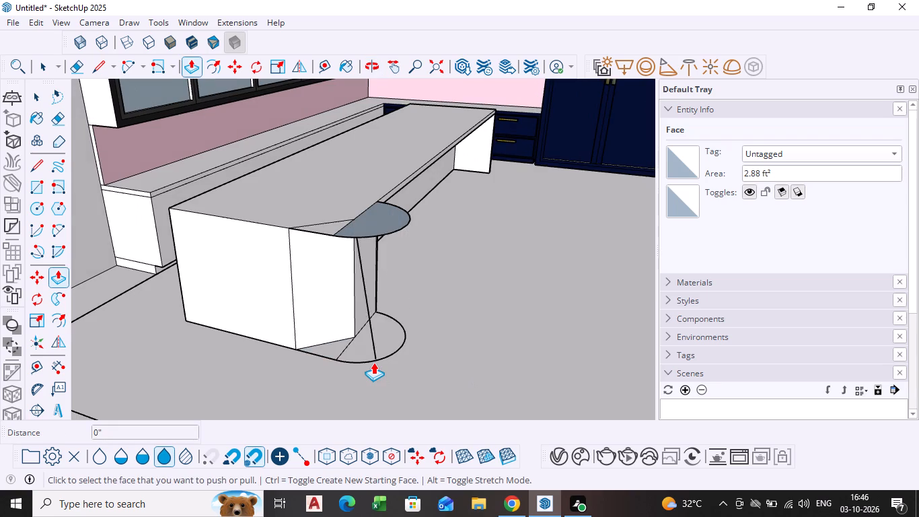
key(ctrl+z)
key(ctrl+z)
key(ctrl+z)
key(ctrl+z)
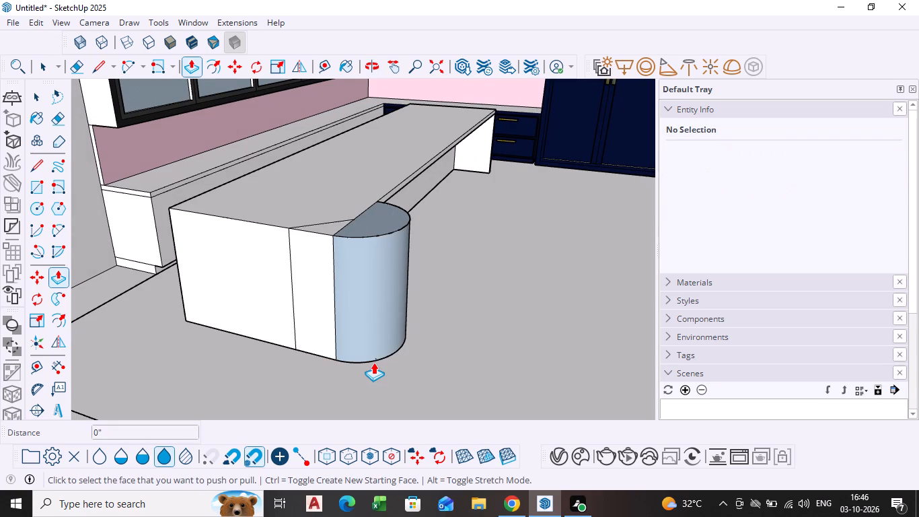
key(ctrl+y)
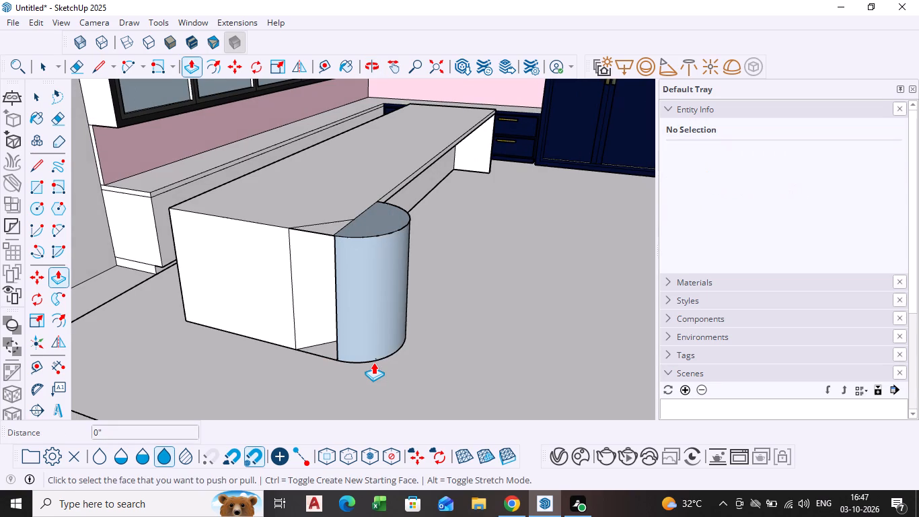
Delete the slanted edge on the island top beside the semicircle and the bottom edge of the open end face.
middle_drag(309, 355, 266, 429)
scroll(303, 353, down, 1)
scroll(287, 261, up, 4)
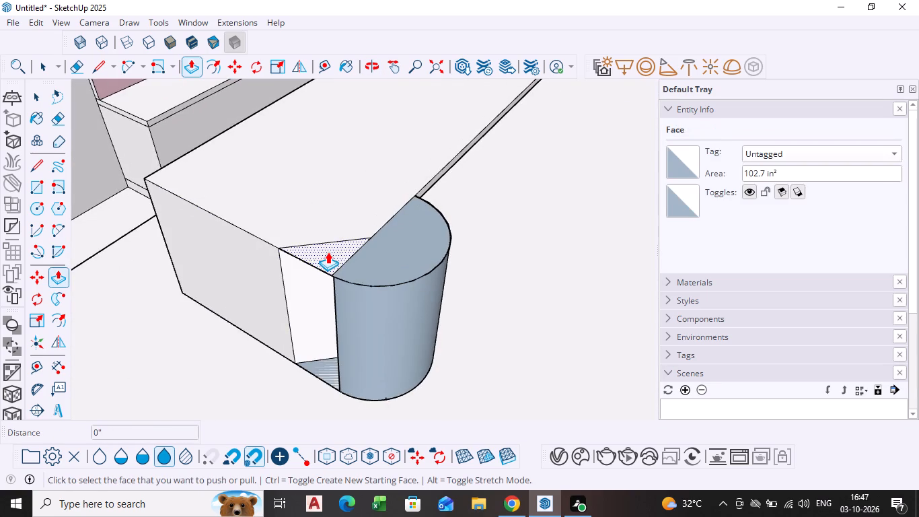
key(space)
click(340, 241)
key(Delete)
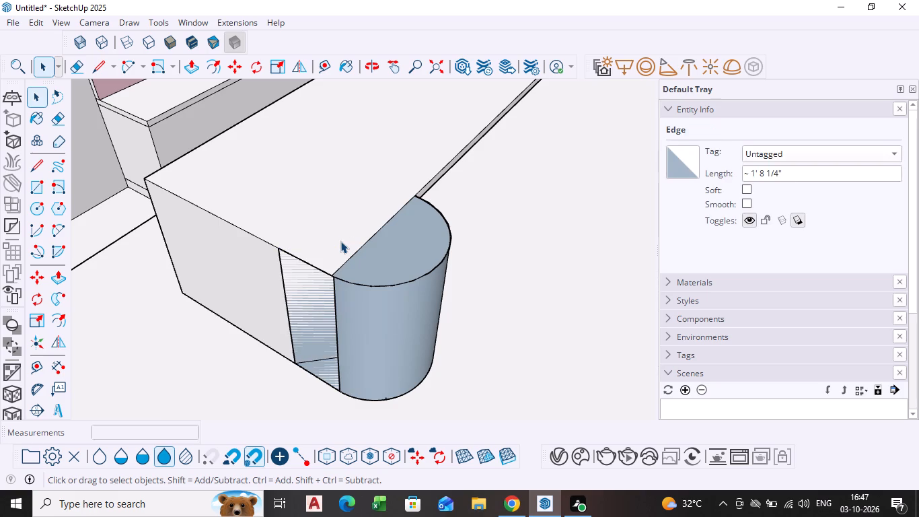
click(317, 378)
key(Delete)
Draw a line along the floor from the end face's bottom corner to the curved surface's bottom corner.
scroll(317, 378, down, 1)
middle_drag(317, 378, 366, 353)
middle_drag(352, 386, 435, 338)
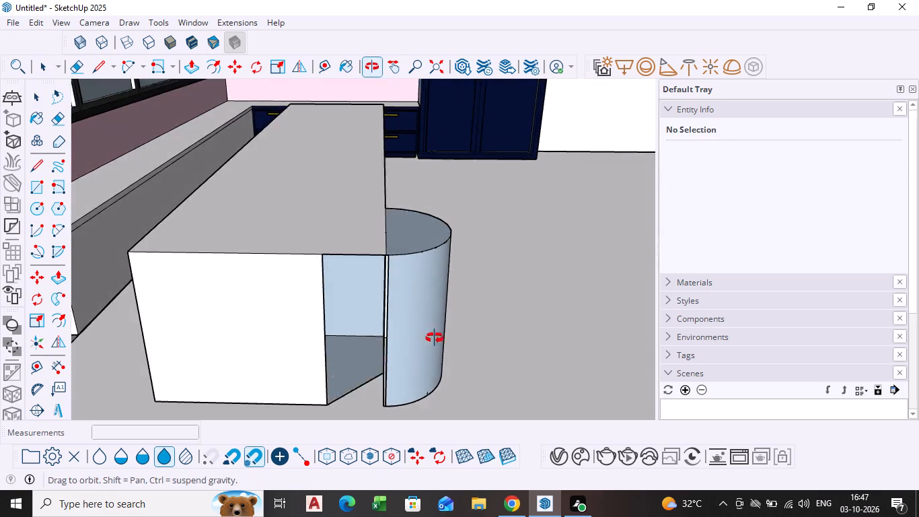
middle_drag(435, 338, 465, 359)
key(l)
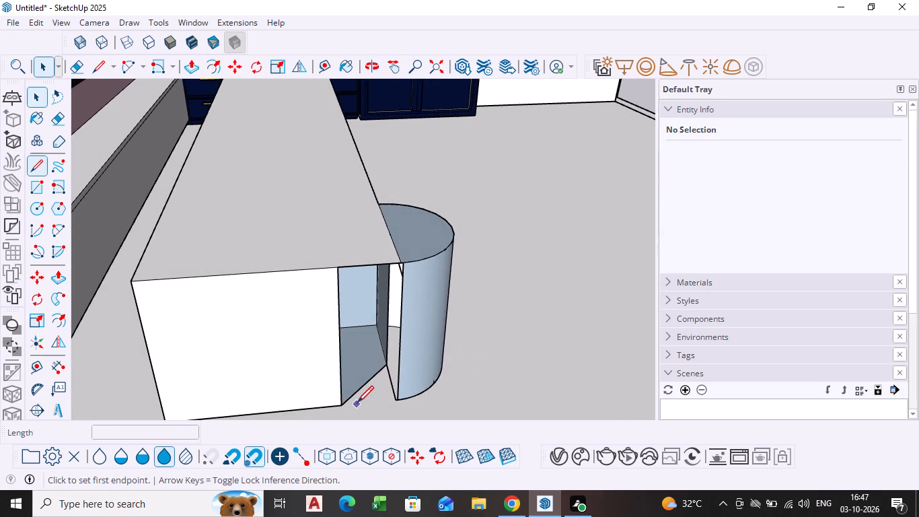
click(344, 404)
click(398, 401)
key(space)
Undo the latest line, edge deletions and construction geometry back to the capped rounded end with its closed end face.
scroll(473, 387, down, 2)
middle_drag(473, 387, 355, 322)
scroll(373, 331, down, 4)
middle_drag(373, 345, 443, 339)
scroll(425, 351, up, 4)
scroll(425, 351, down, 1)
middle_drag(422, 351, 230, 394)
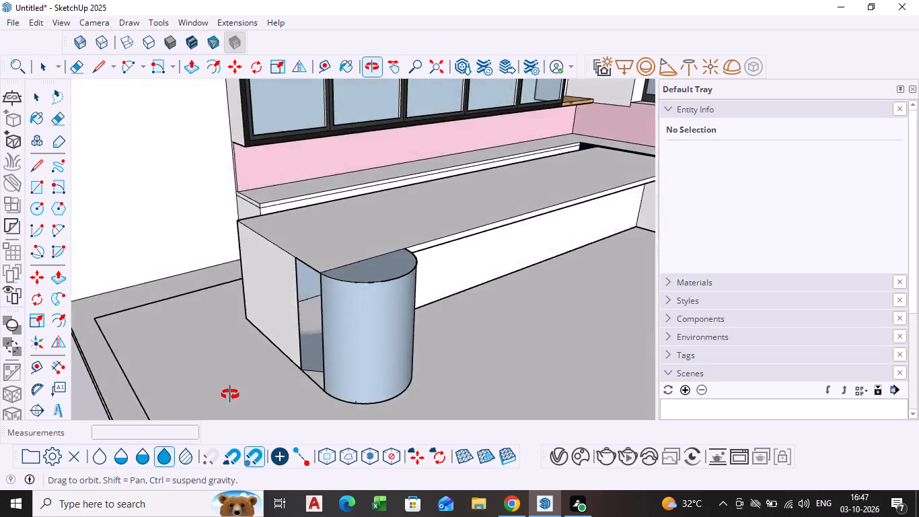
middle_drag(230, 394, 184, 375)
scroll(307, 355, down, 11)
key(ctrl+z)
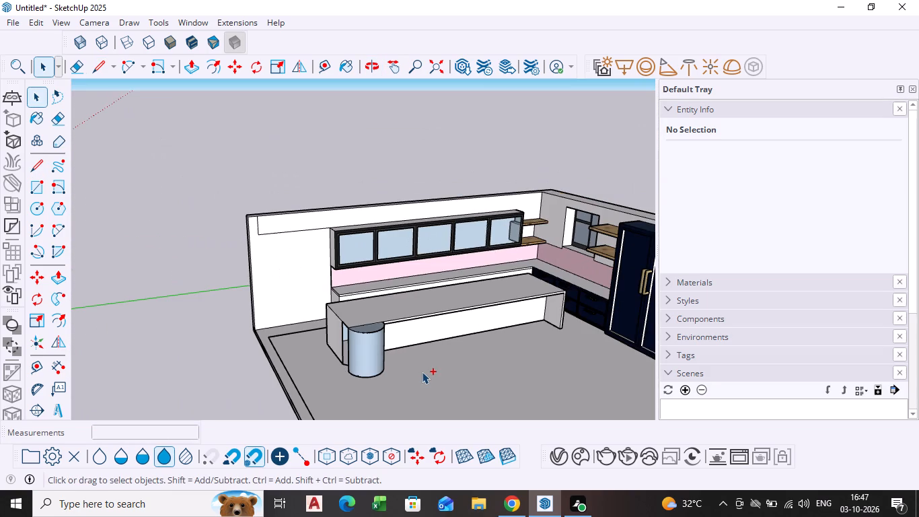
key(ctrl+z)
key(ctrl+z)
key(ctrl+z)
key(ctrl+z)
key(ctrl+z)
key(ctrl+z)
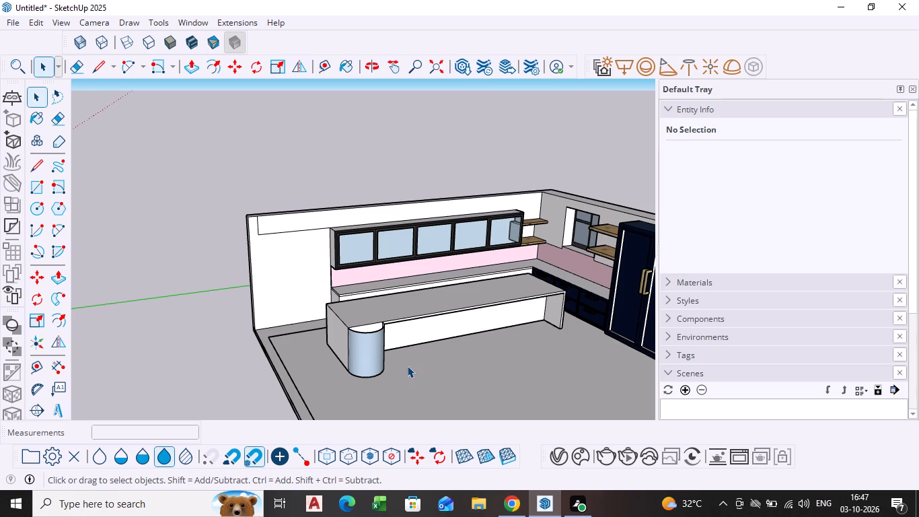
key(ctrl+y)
Examine the island, its rounded end and its top surface from several angles within the whole kitchen.
middle_drag(383, 312, 303, 368)
scroll(329, 332, up, 7)
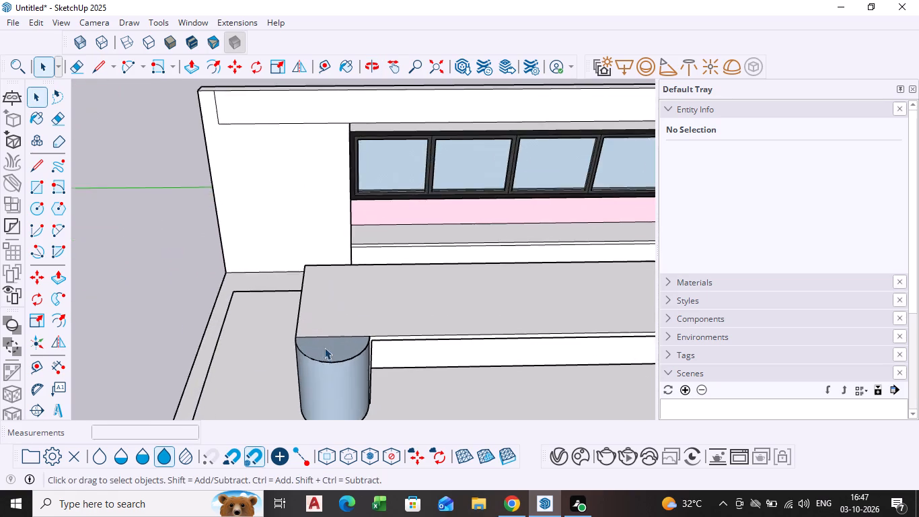
scroll(327, 374, up, 6)
scroll(347, 353, down, 5)
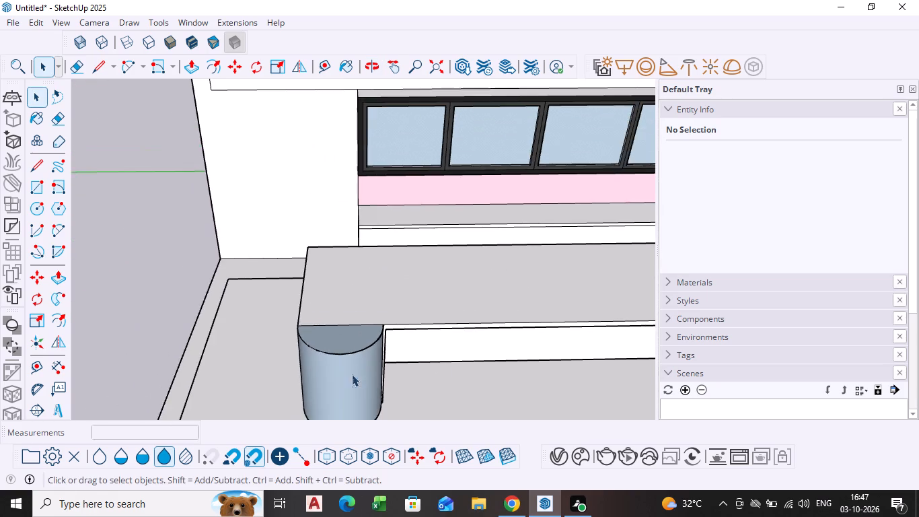
middle_drag(354, 382, 218, 316)
scroll(260, 356, down, 6)
middle_drag(287, 366, 299, 370)
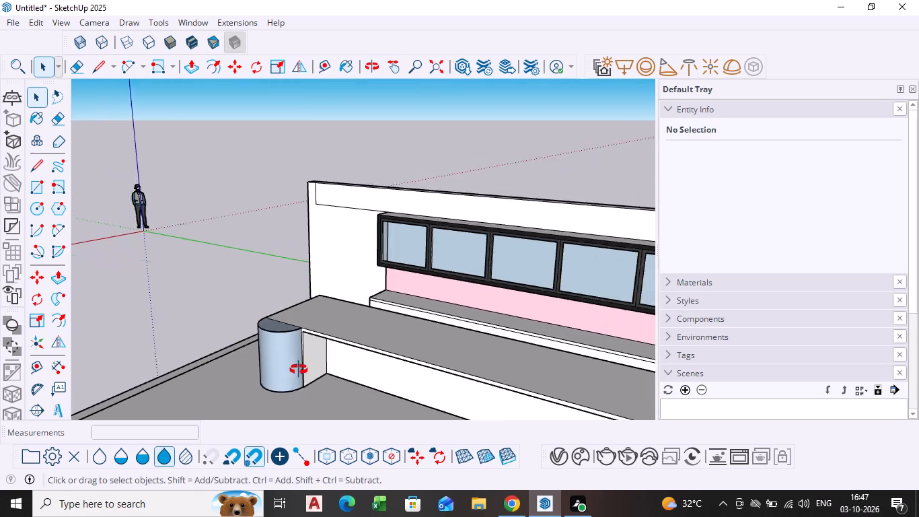
middle_drag(299, 370, 482, 347)
scroll(453, 333, down, 5)
scroll(436, 351, up, 4)
middle_drag(427, 354, 433, 316)
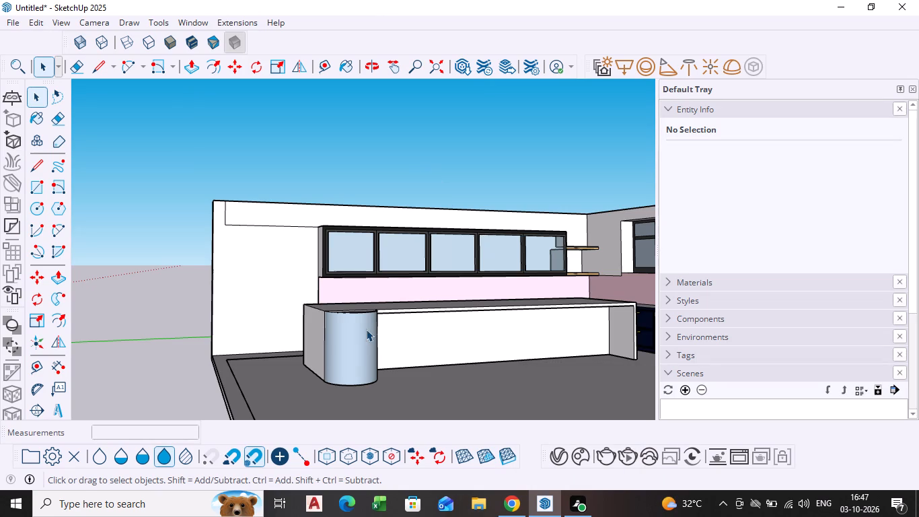
scroll(366, 329, down, 3)
shift+middle_drag(422, 332, 291, 322)
shift+scroll(422, 332, down, 1)
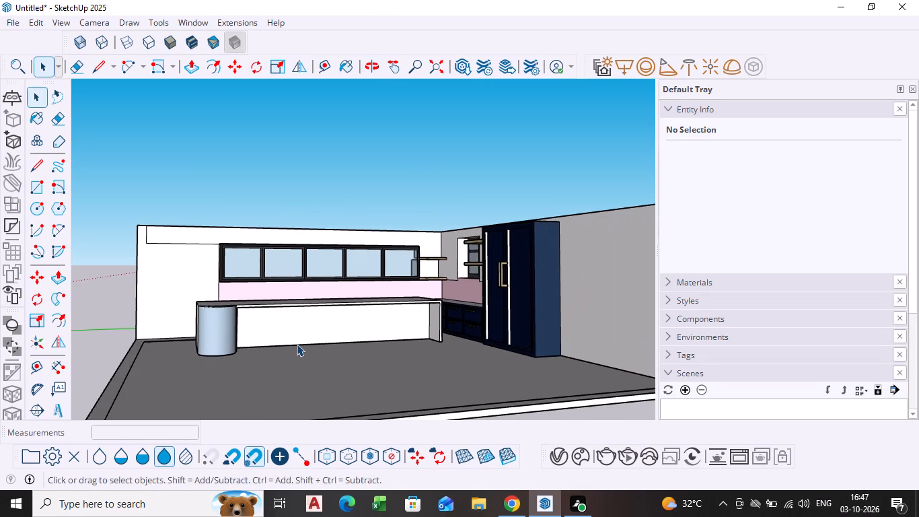
middle_drag(297, 344, 311, 339)
scroll(307, 333, up, 4)
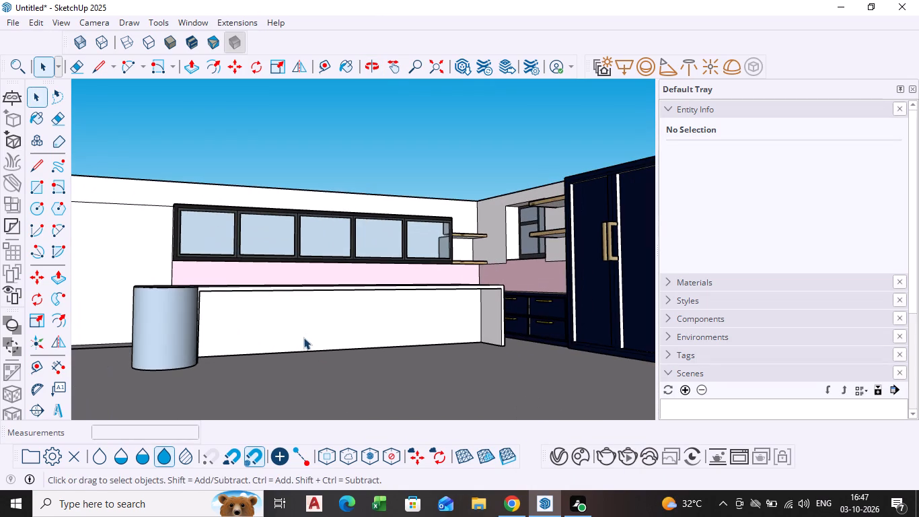
scroll(303, 337, down, 1)
middle_drag(303, 337, 318, 396)
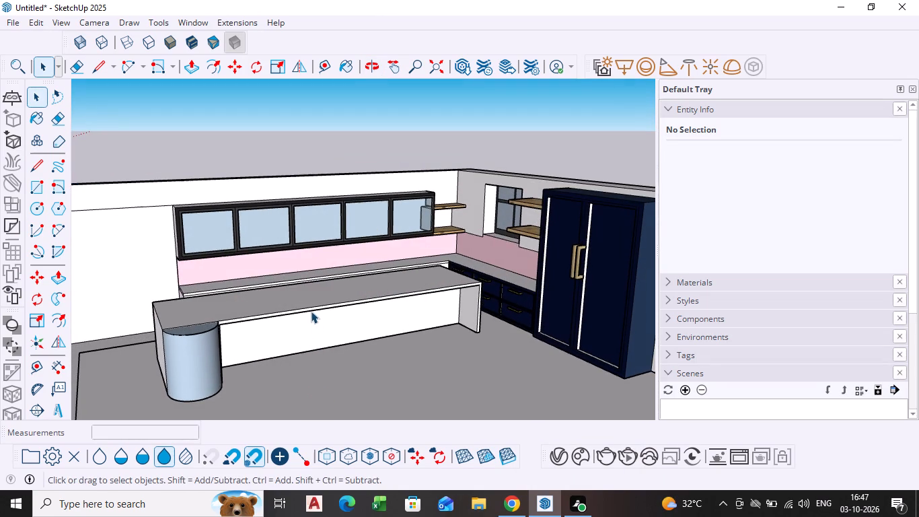
click(326, 296)
middle_drag(326, 300, 330, 316)
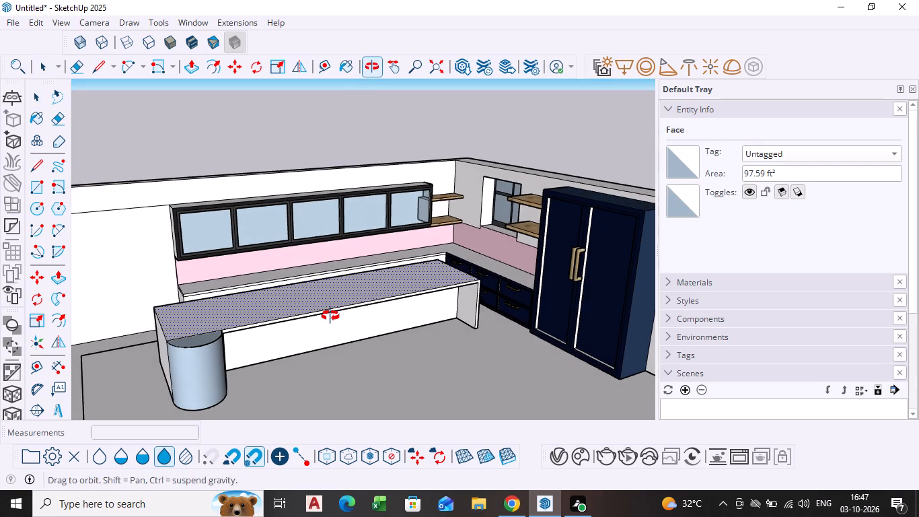
middle_drag(330, 316, 332, 320)
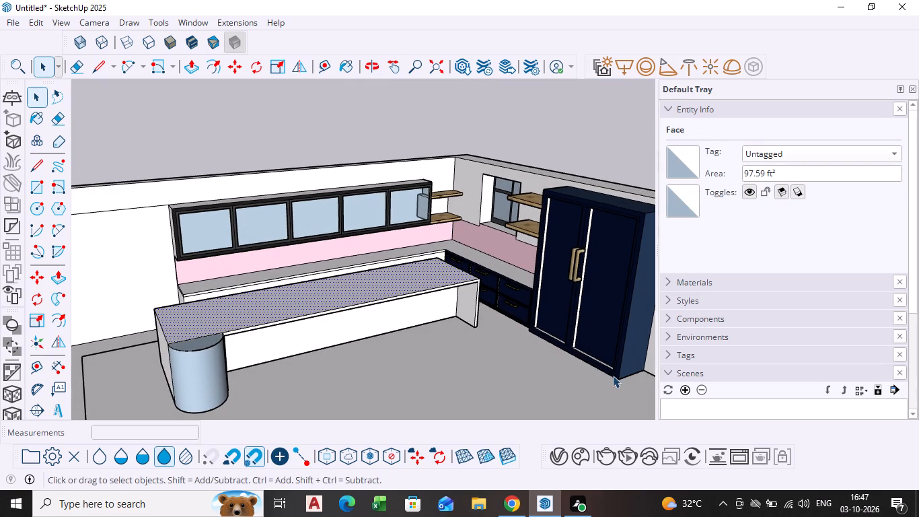
middle_drag(454, 400, 437, 347)
scroll(453, 400, down, 1)
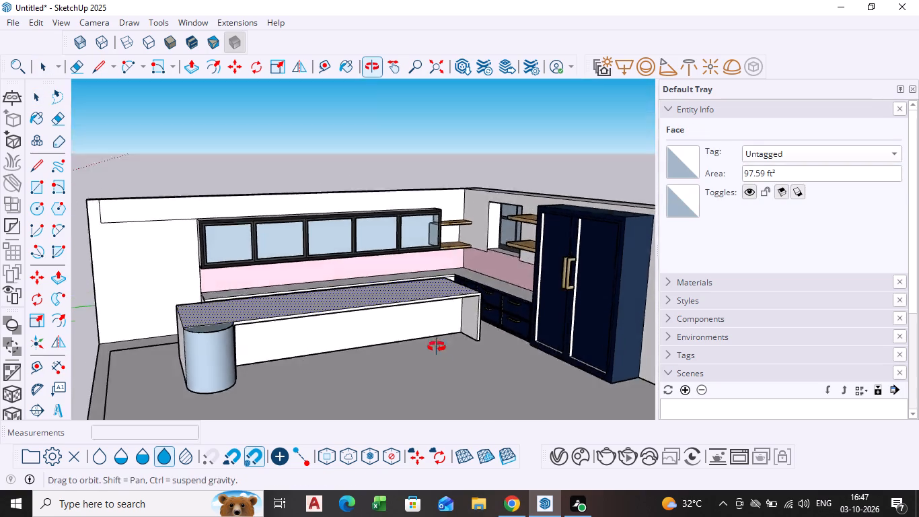
middle_drag(437, 347, 437, 314)
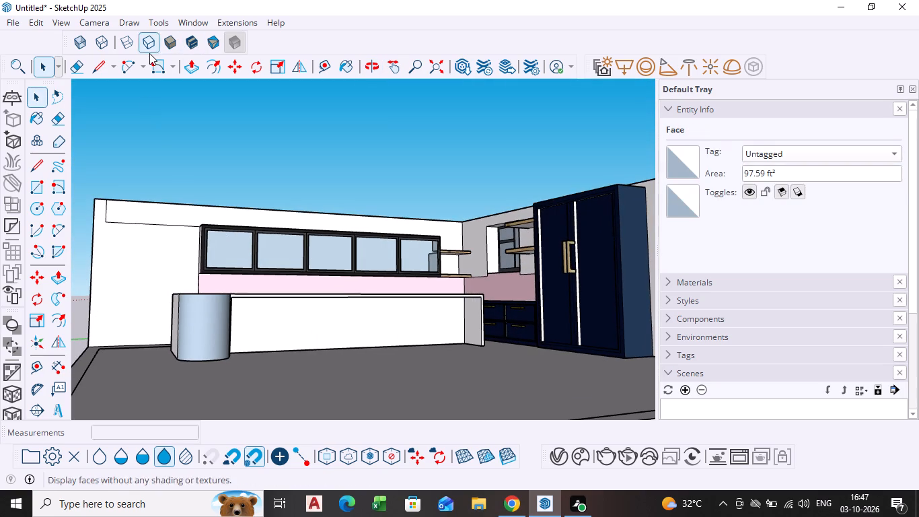
Open 3D Warehouse and replace the previous search with one for "wooden chairs".
click(197, 18)
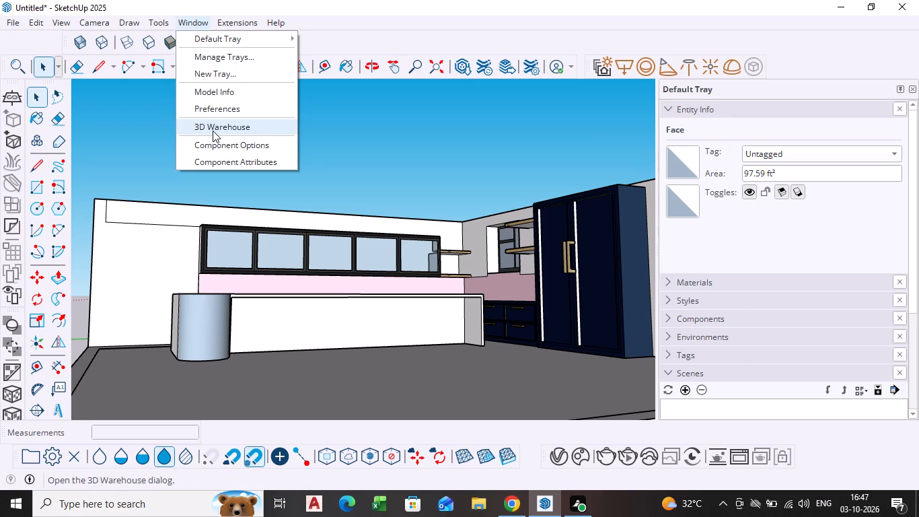
click(213, 131)
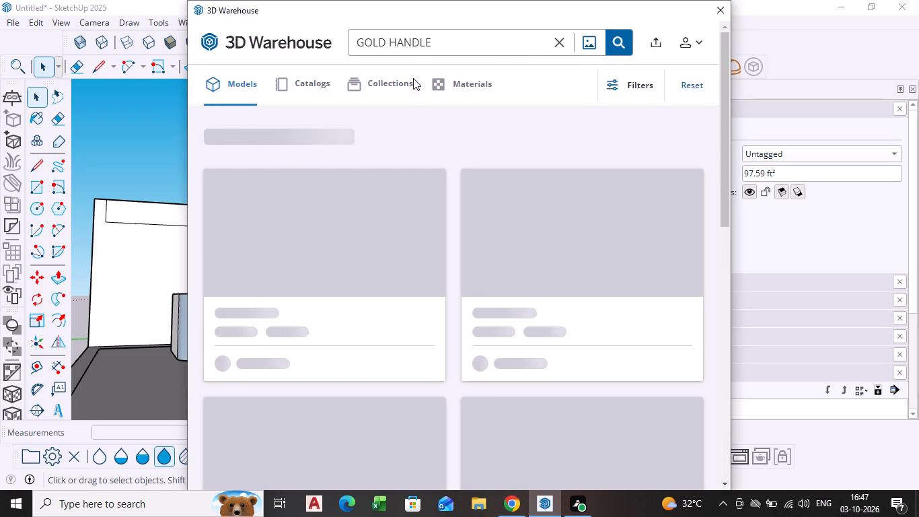
click(558, 38)
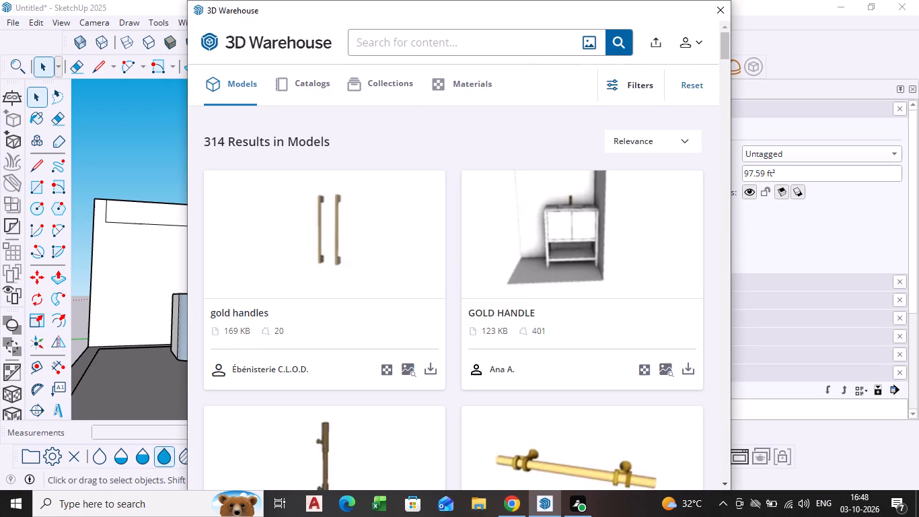
text(woodd)
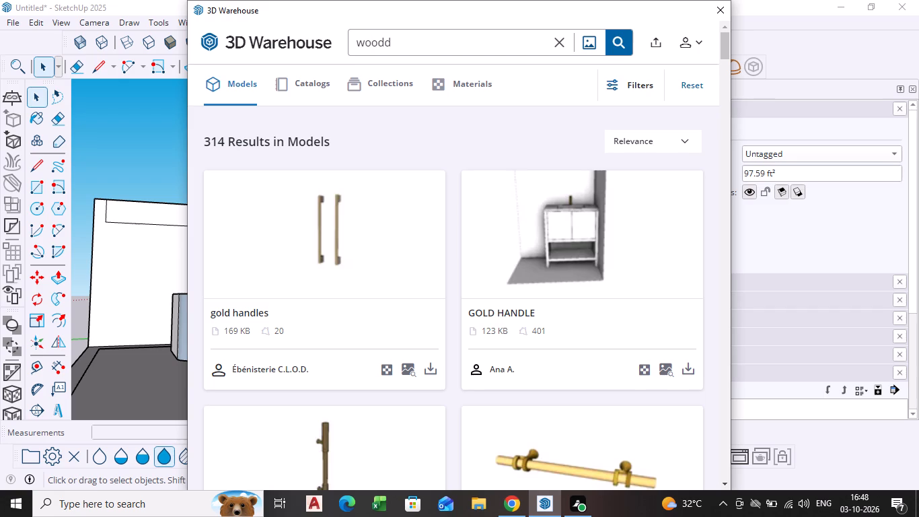
key(BackSpace)
text(en)
key(space)
text(chairs)
key(Return)
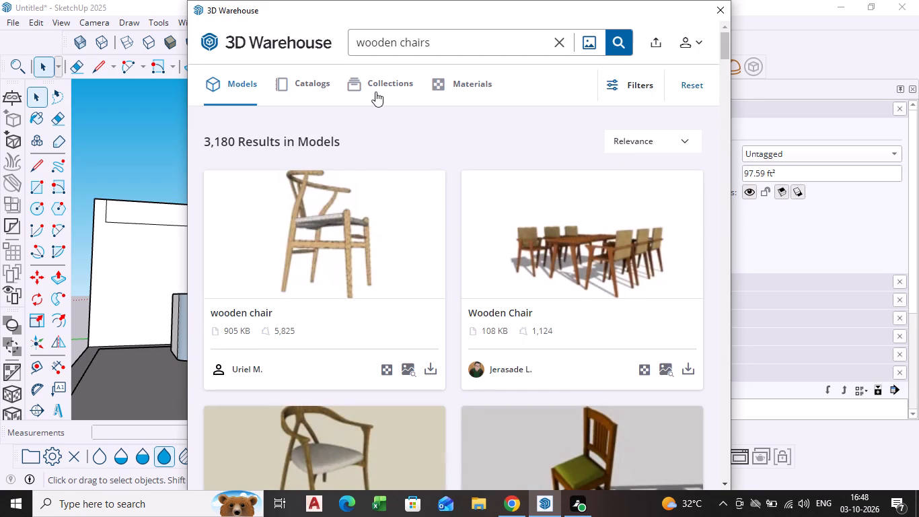
Browse the wooden chair models in the search results for seating that suits the kitchen island.
scroll(397, 238, down, 9)
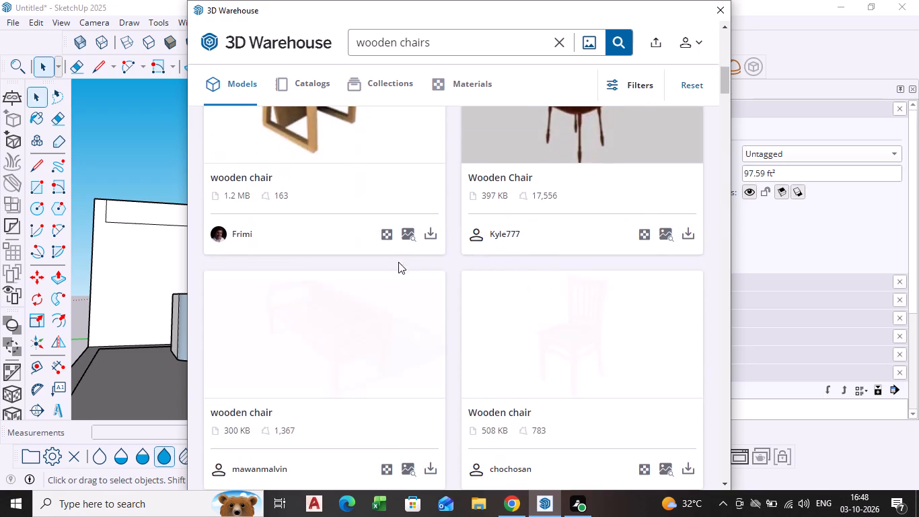
scroll(386, 265, down, 1)
scroll(384, 267, up, 5)
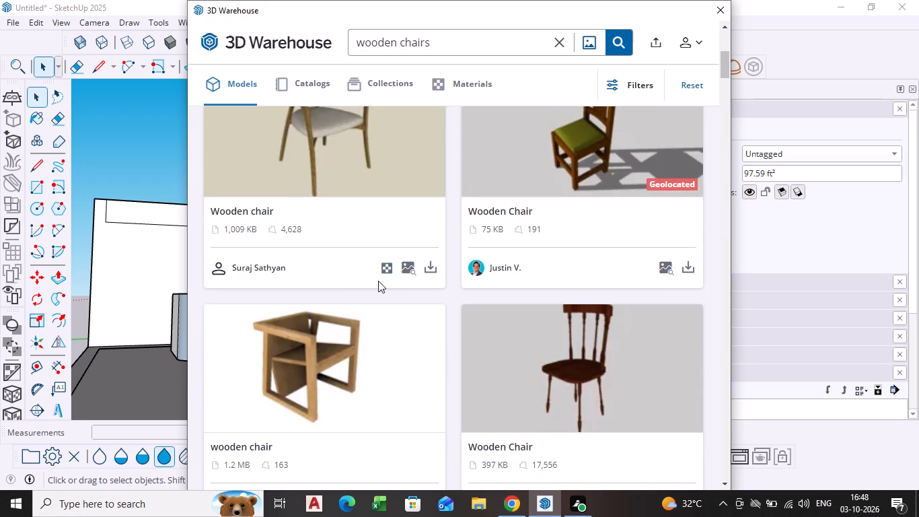
scroll(378, 281, down, 11)
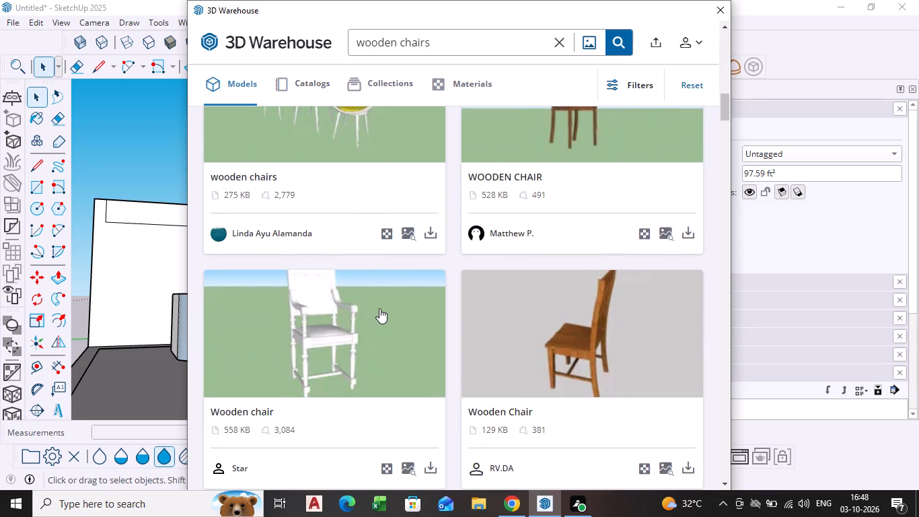
scroll(379, 308, down, 5)
scroll(385, 316, up, 1)
scroll(402, 314, down, 3)
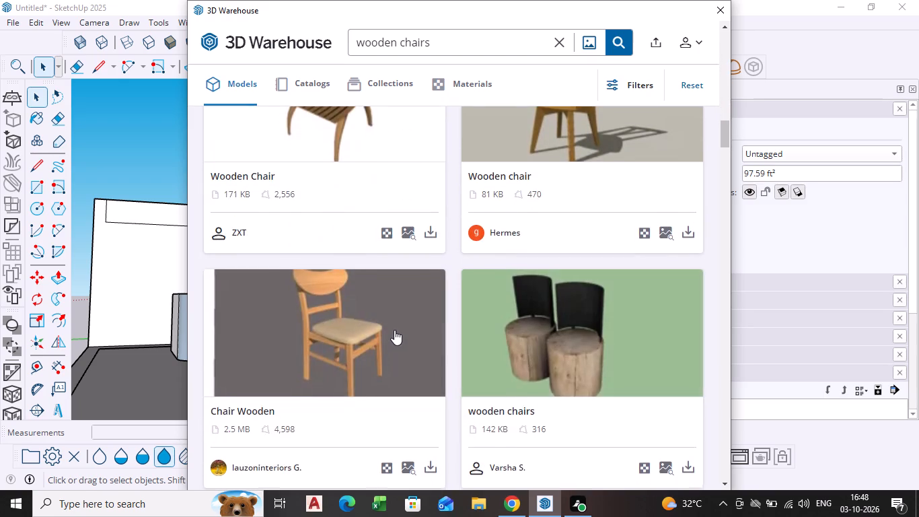
scroll(394, 330, down, 10)
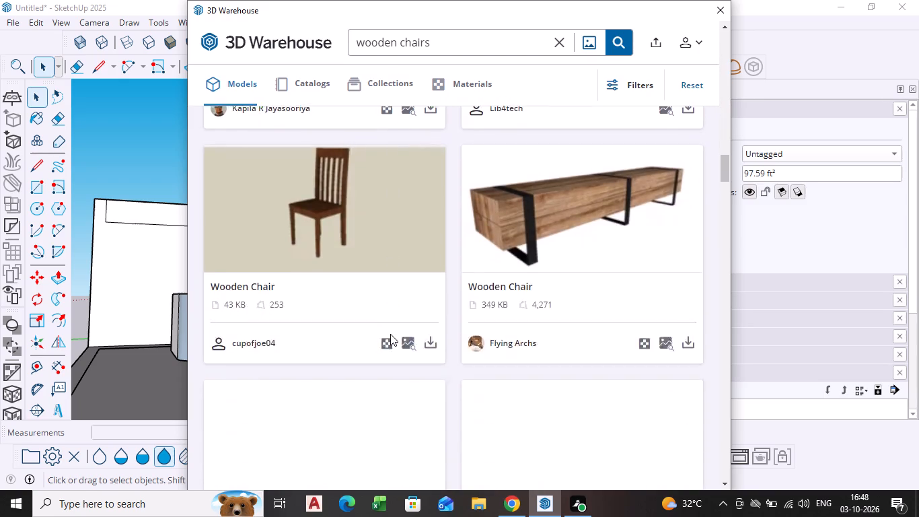
scroll(390, 334, down, 6)
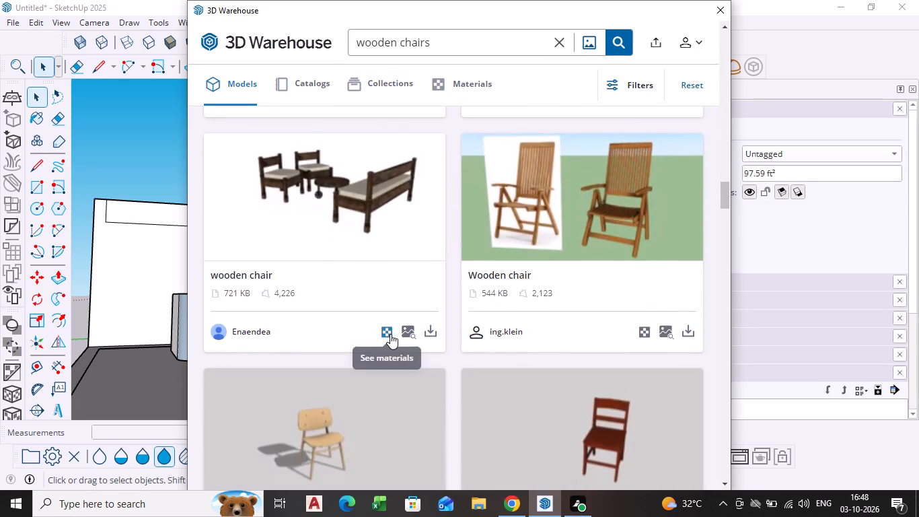
scroll(390, 334, down, 3)
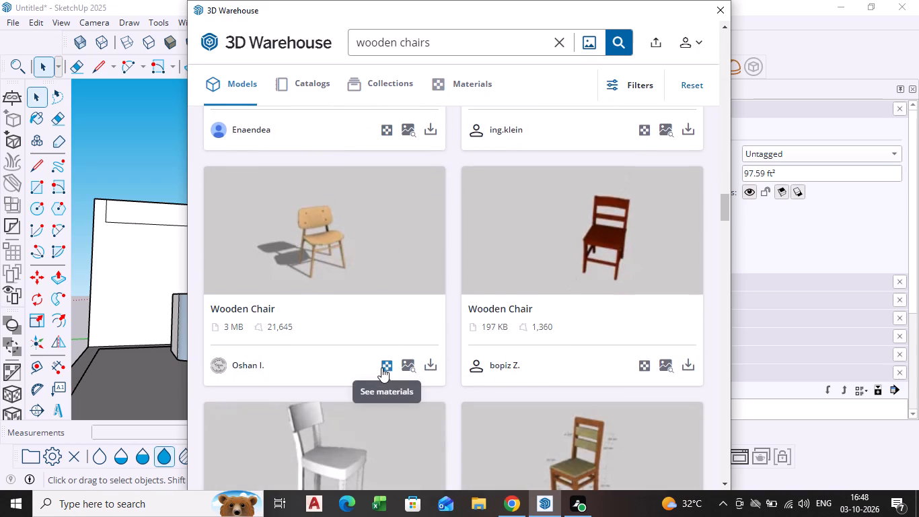
scroll(381, 368, down, 5)
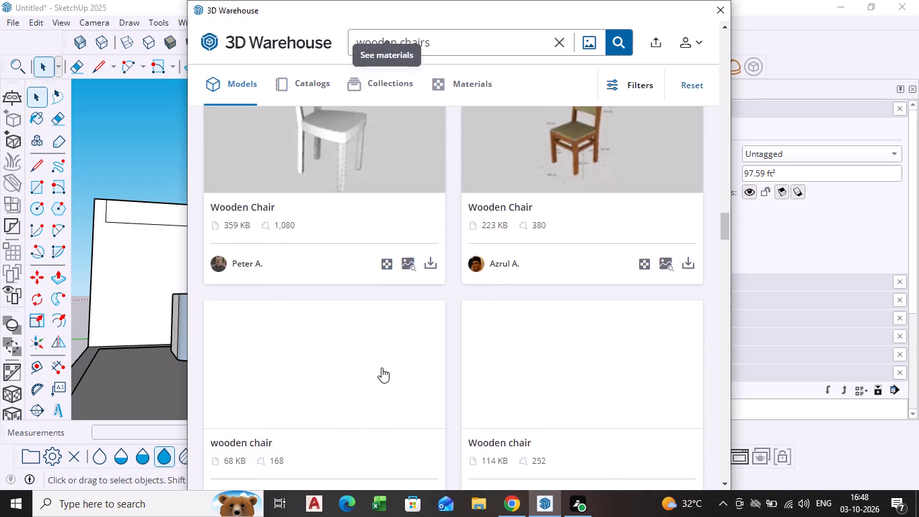
scroll(381, 368, down, 9)
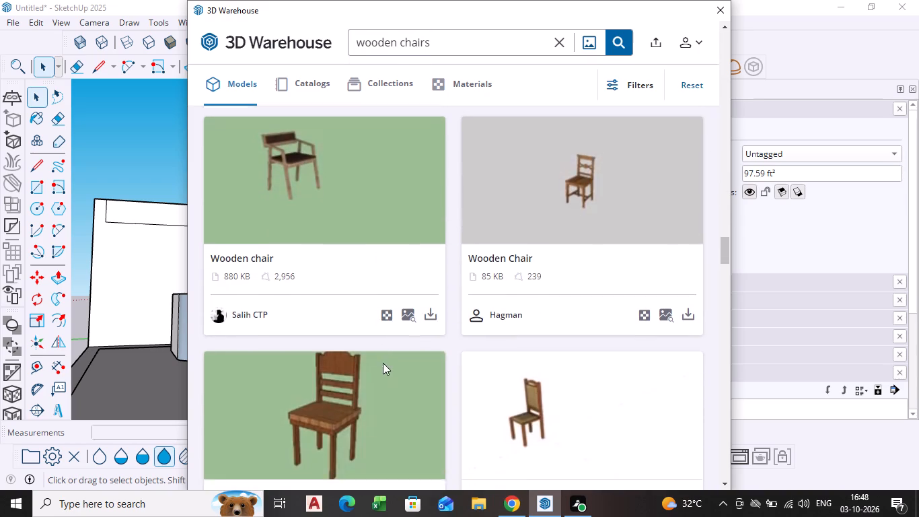
scroll(383, 363, down, 6)
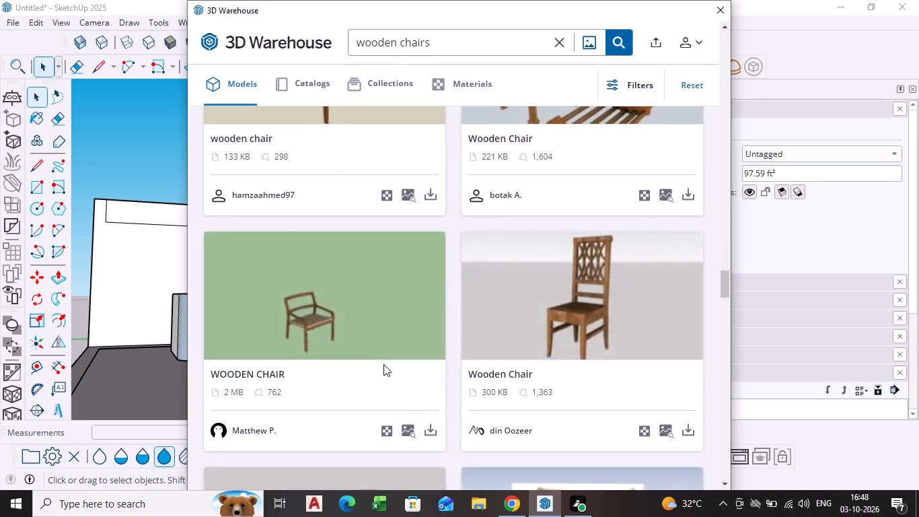
scroll(383, 364, down, 8)
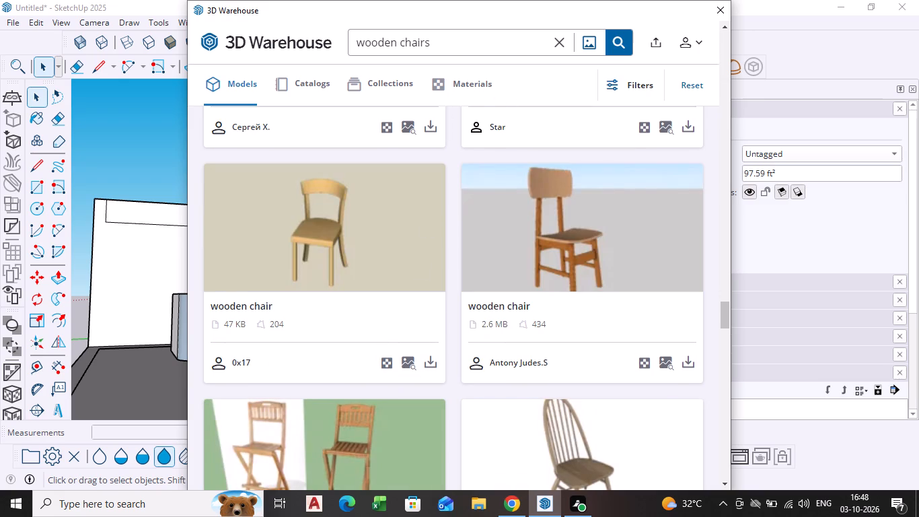
Refine the model search to "wooden high chairs" and look over the resulting models.
click(397, 46)
key(space)
text(high)
key(space)
key(Return)
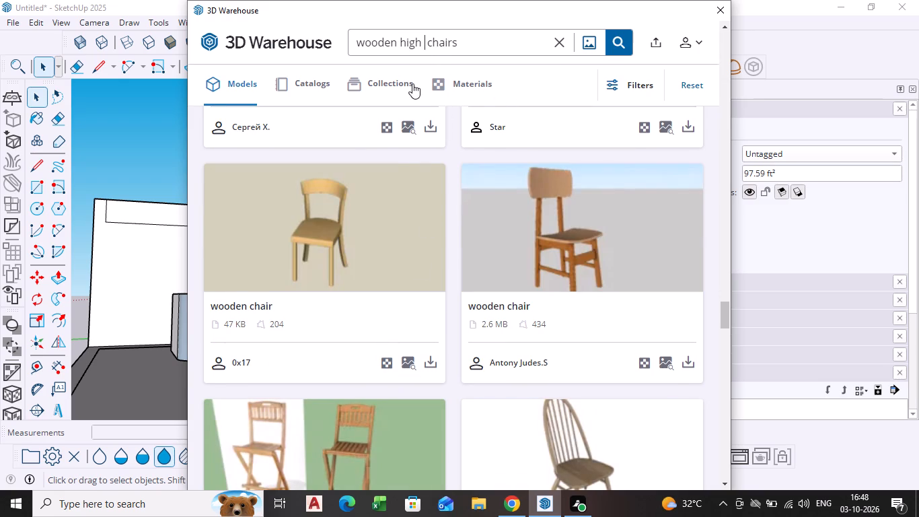
scroll(416, 205, down, 1)
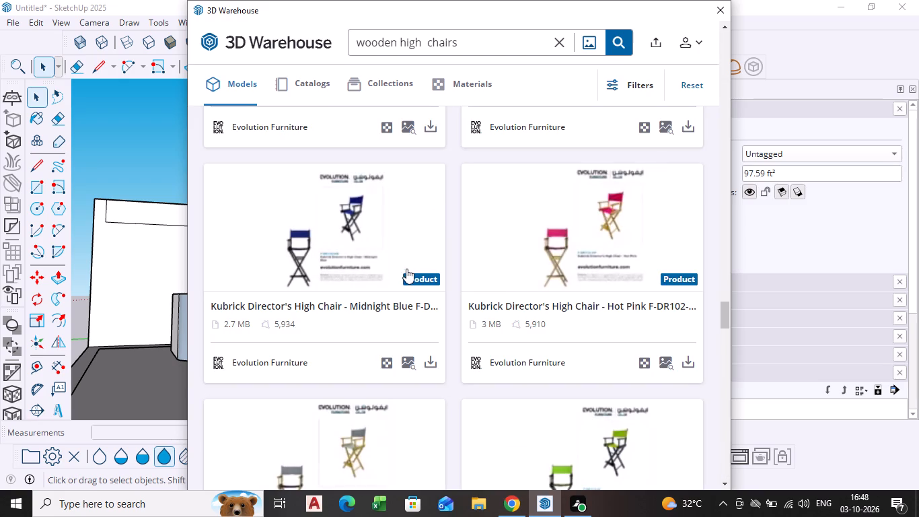
scroll(408, 302, up, 11)
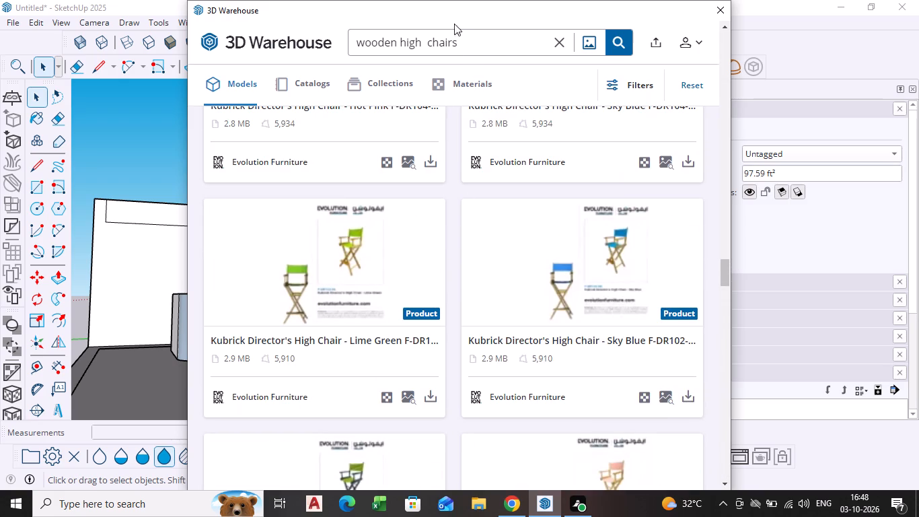
Clear the current 3D Warehouse search text.
click(559, 40)
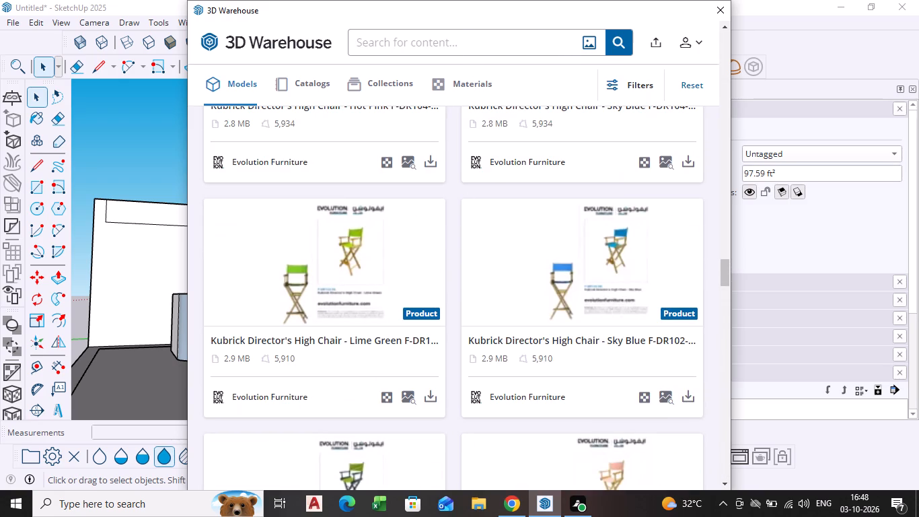
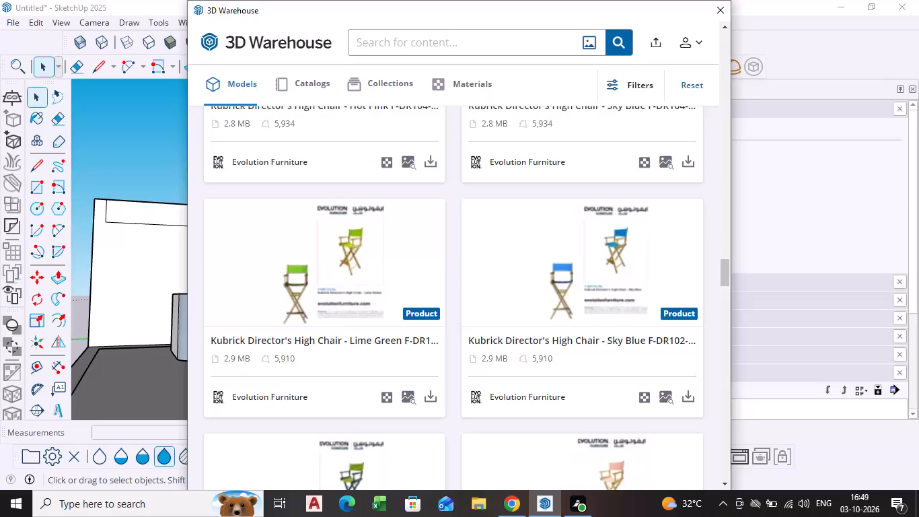
Search 3D Warehouse for "bar stools".
text(bar)
key(space)
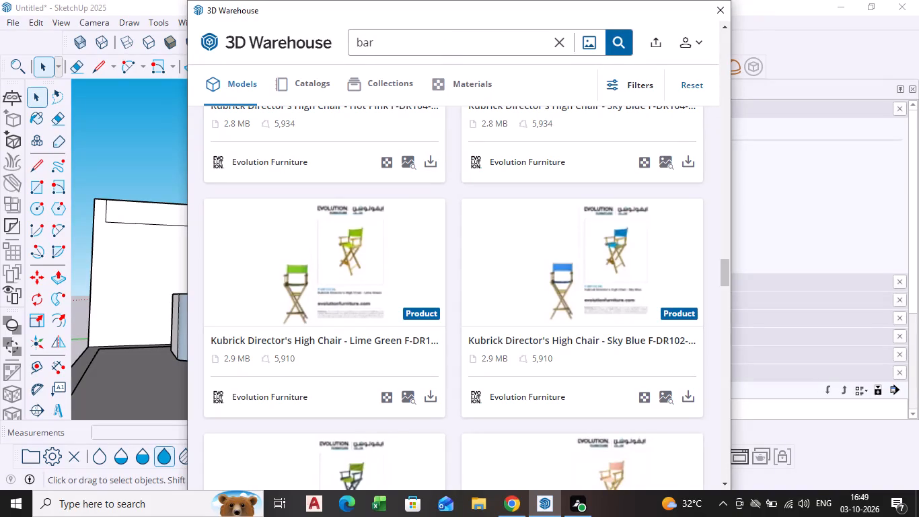
text(st)
key(o)
text(ols)
key(Return)
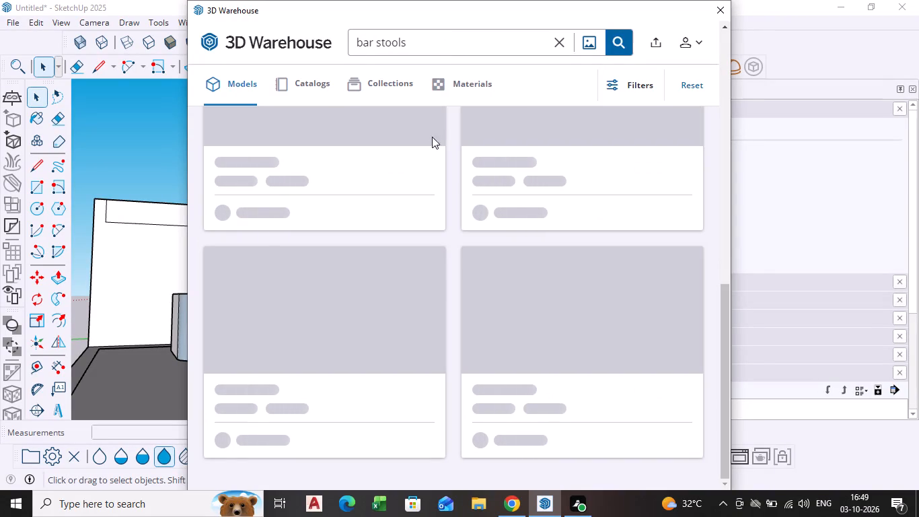
Browse the bar stool models and compare their designs to find one that suits the kitchen counter.
scroll(441, 281, up, 8)
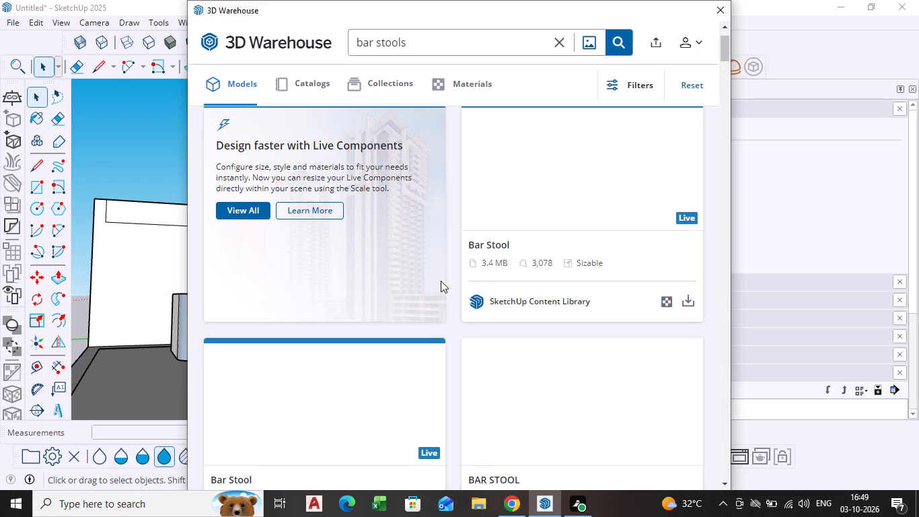
scroll(441, 281, down, 1)
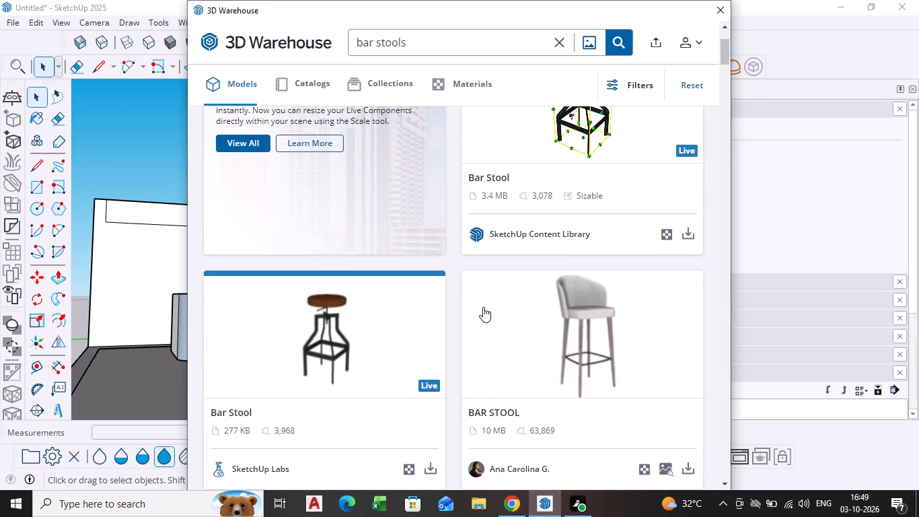
scroll(505, 300, down, 8)
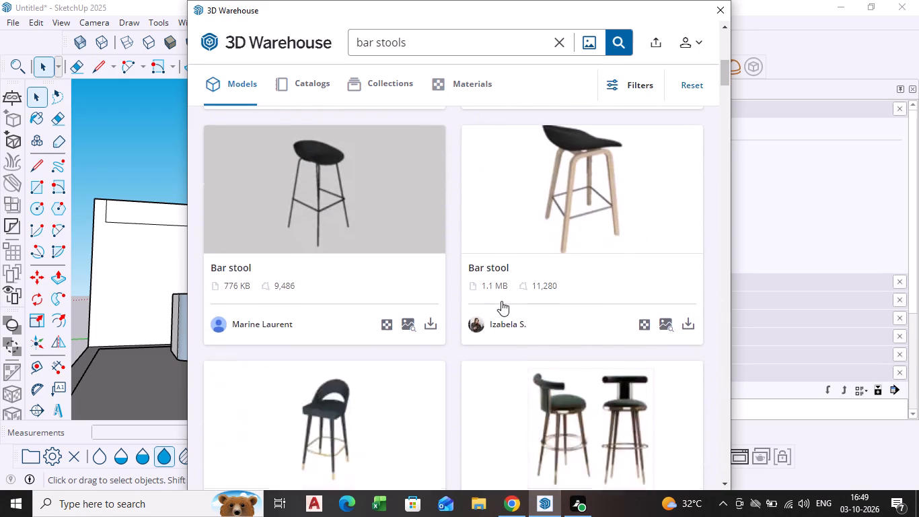
scroll(501, 302, down, 3)
scroll(397, 325, down, 4)
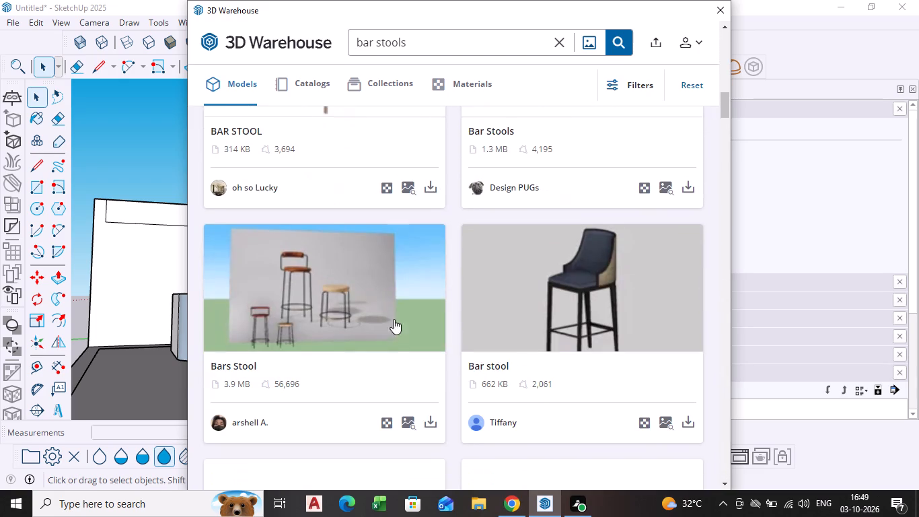
scroll(387, 314, down, 4)
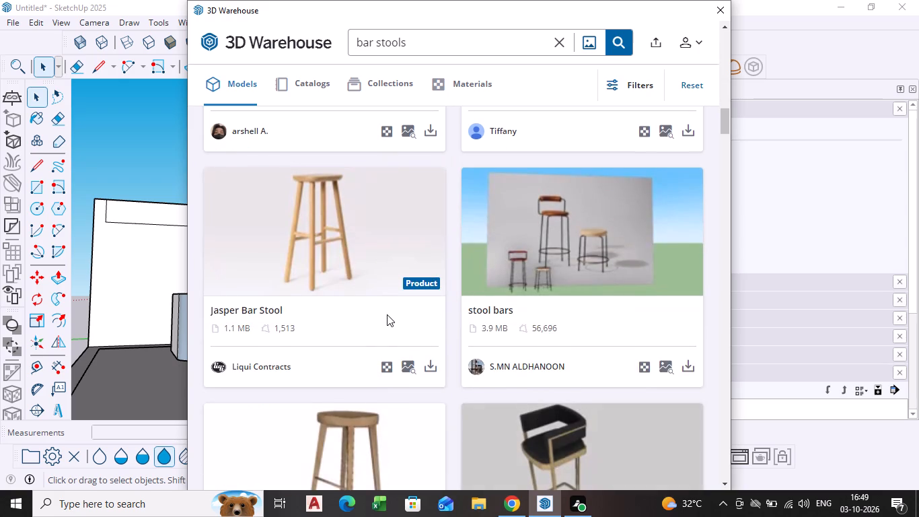
scroll(387, 314, down, 5)
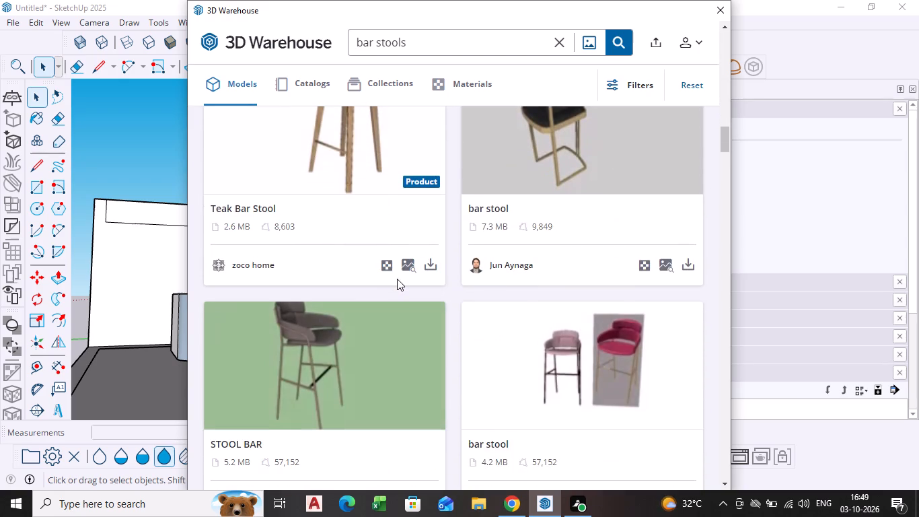
scroll(408, 306, down, 8)
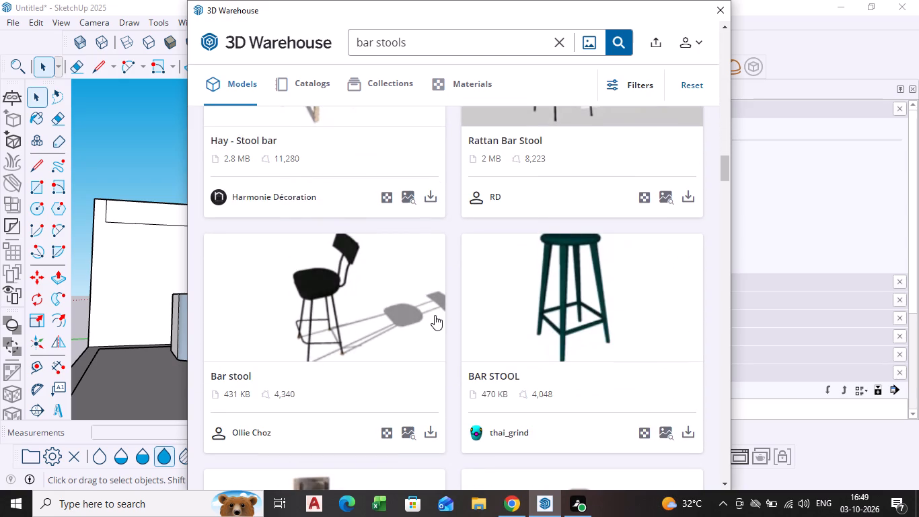
scroll(439, 307, up, 1)
scroll(459, 203, down, 4)
scroll(460, 263, down, 3)
scroll(295, 195, up, 4)
scroll(317, 226, down, 6)
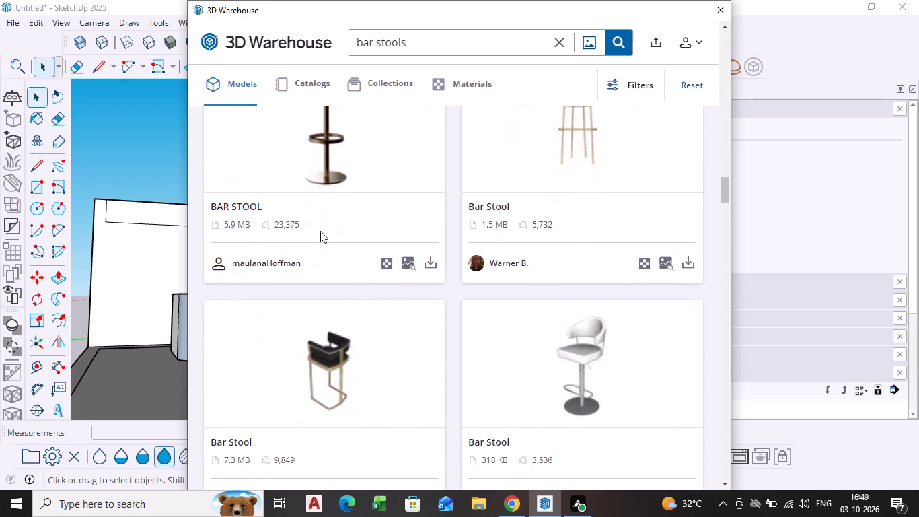
scroll(320, 231, down, 1)
scroll(371, 278, down, 7)
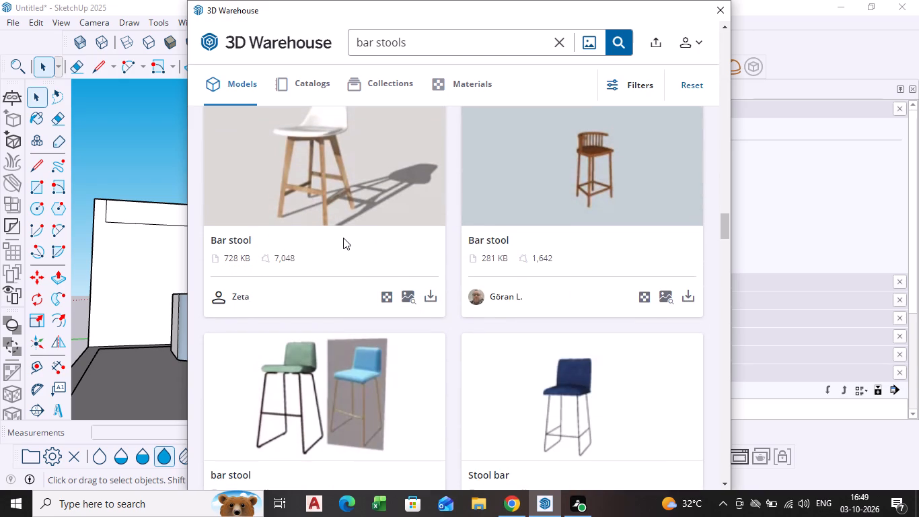
scroll(419, 232, down, 5)
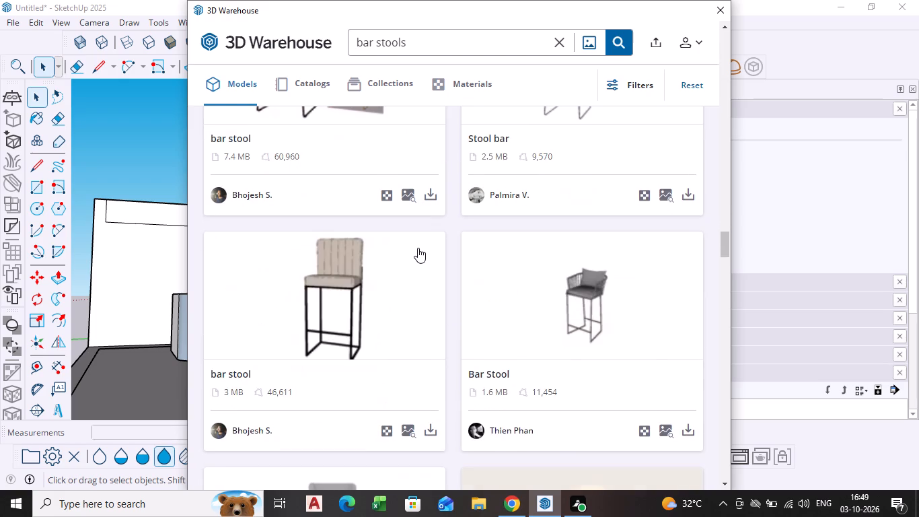
scroll(418, 248, down, 8)
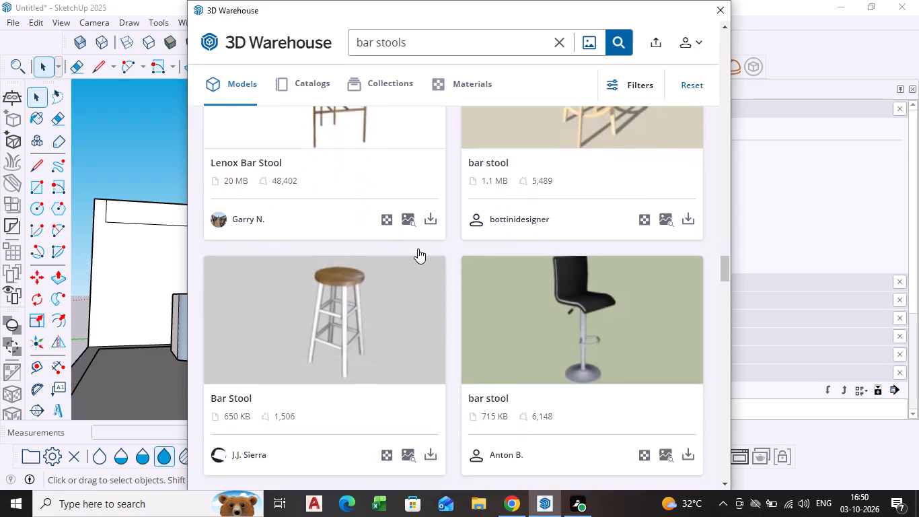
scroll(417, 249, down, 4)
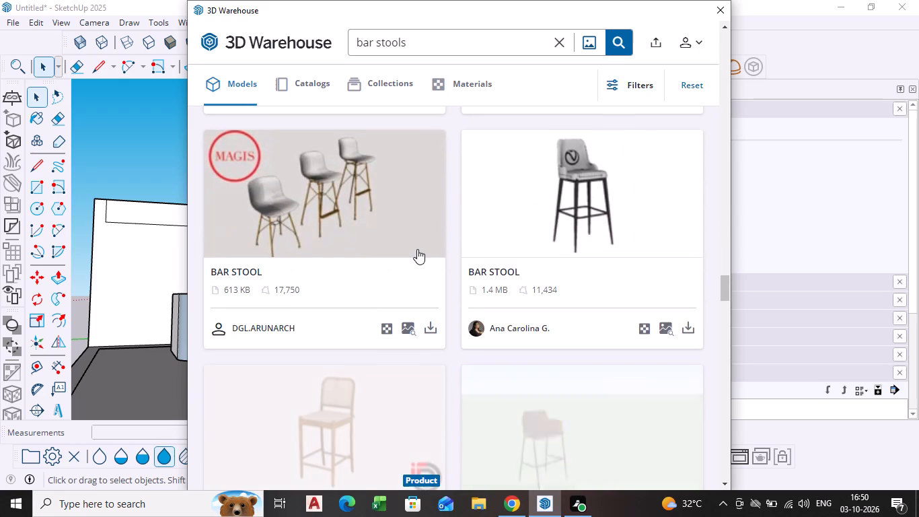
scroll(417, 249, down, 9)
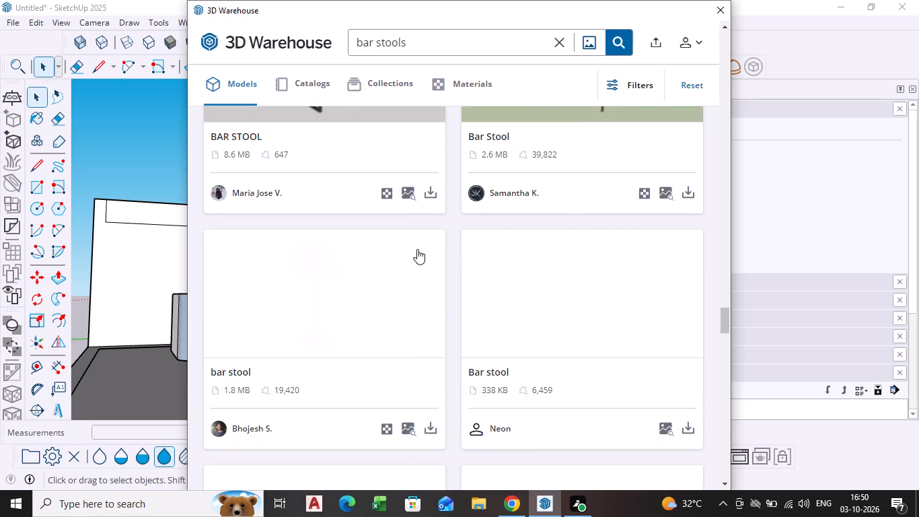
scroll(417, 249, up, 19)
scroll(416, 249, up, 9)
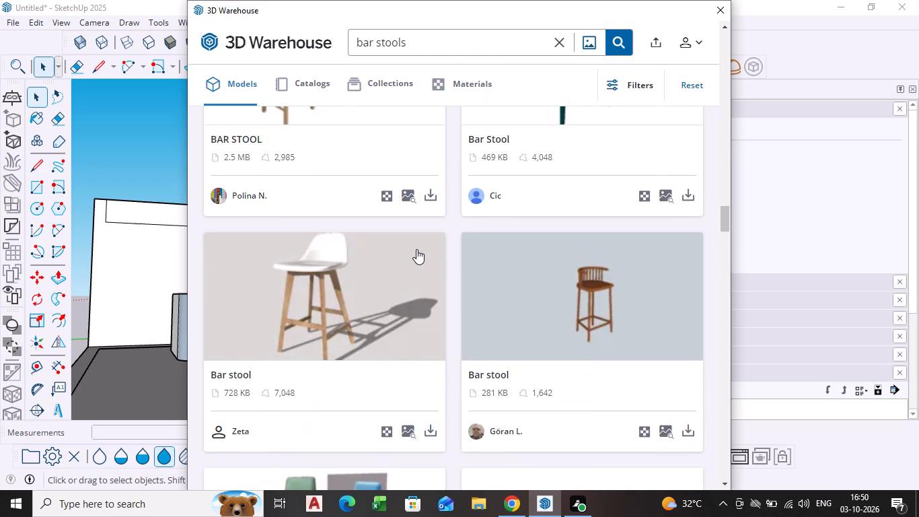
scroll(338, 250, up, 12)
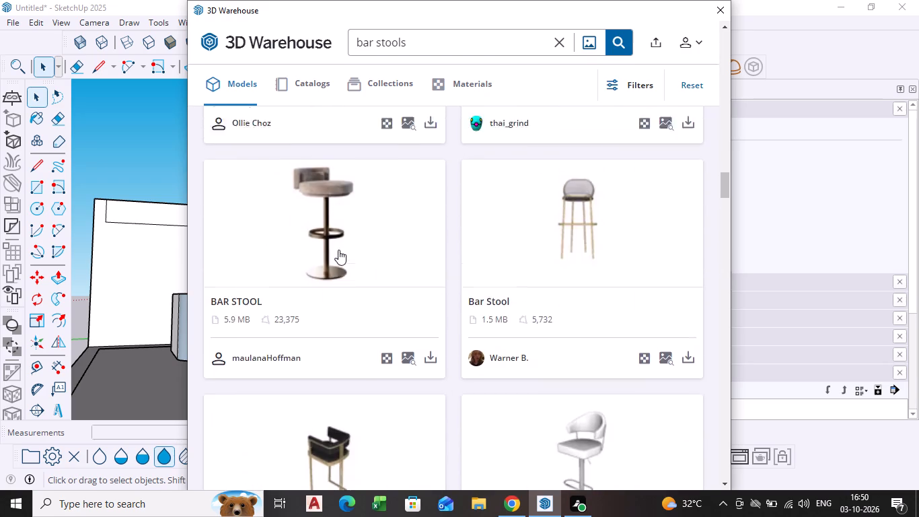
scroll(338, 250, up, 2)
scroll(338, 250, down, 4)
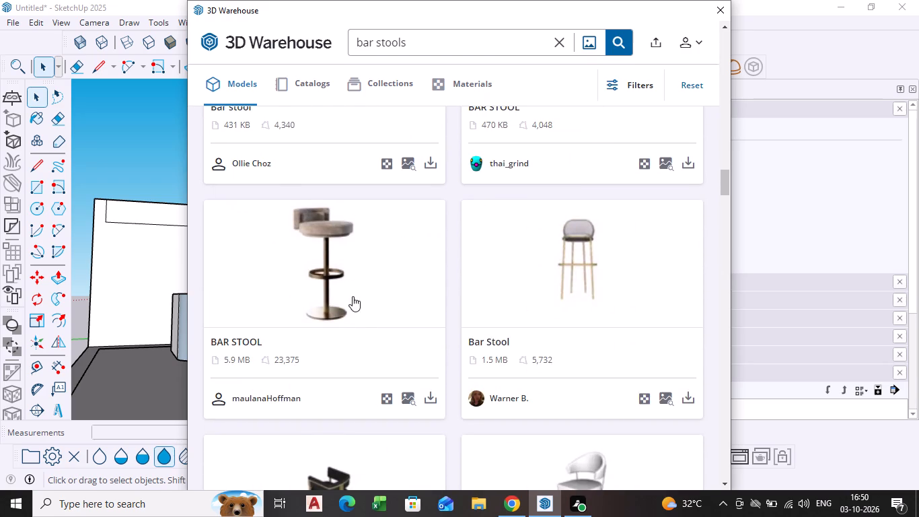
scroll(343, 345, down, 10)
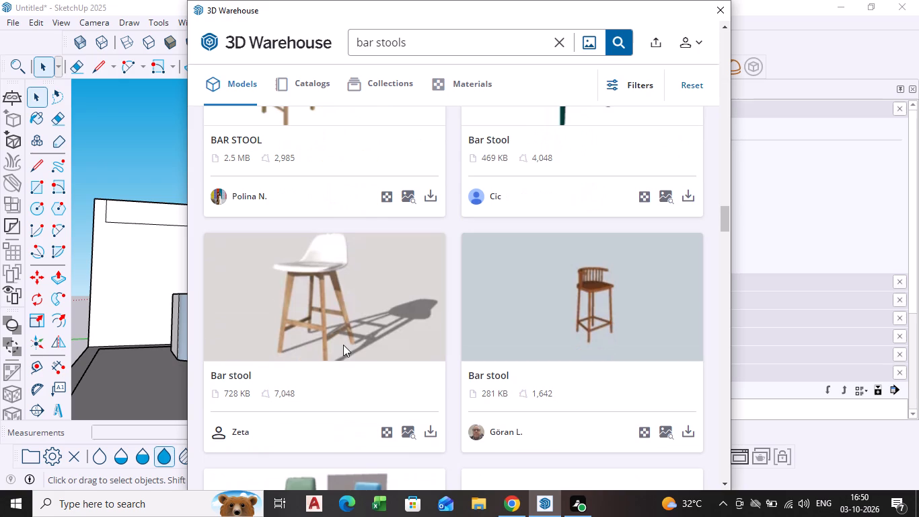
scroll(343, 345, up, 18)
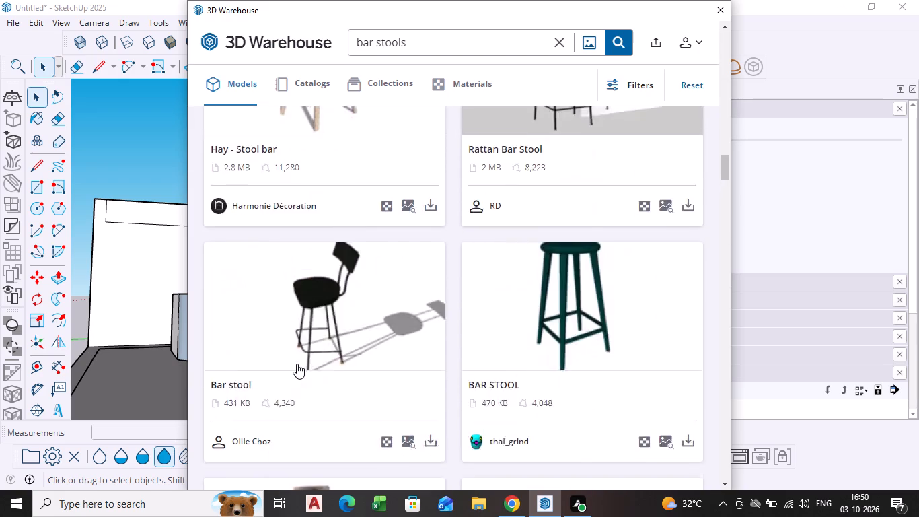
scroll(297, 364, up, 8)
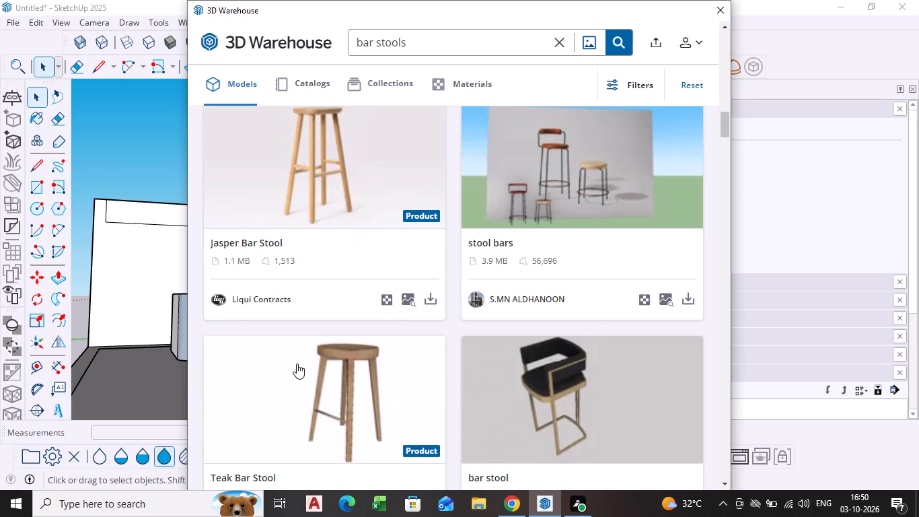
scroll(297, 364, up, 8)
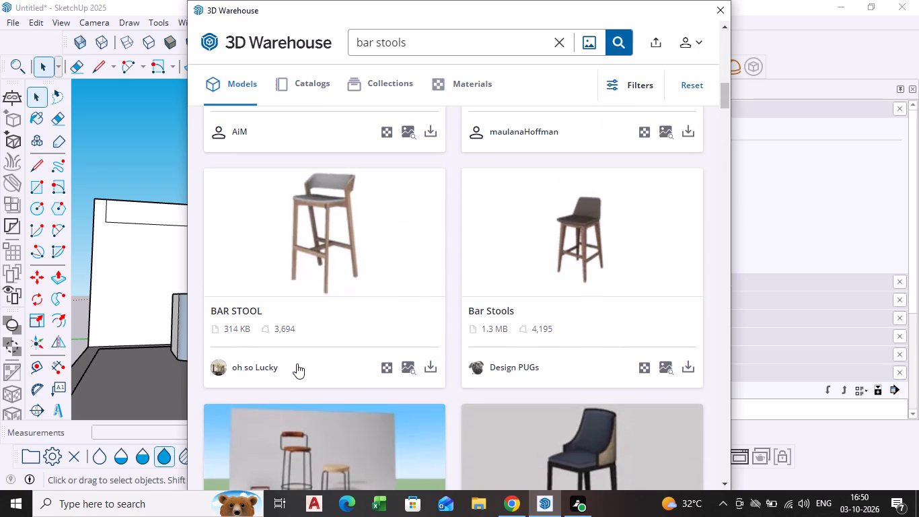
scroll(297, 364, up, 3)
scroll(297, 364, down, 1)
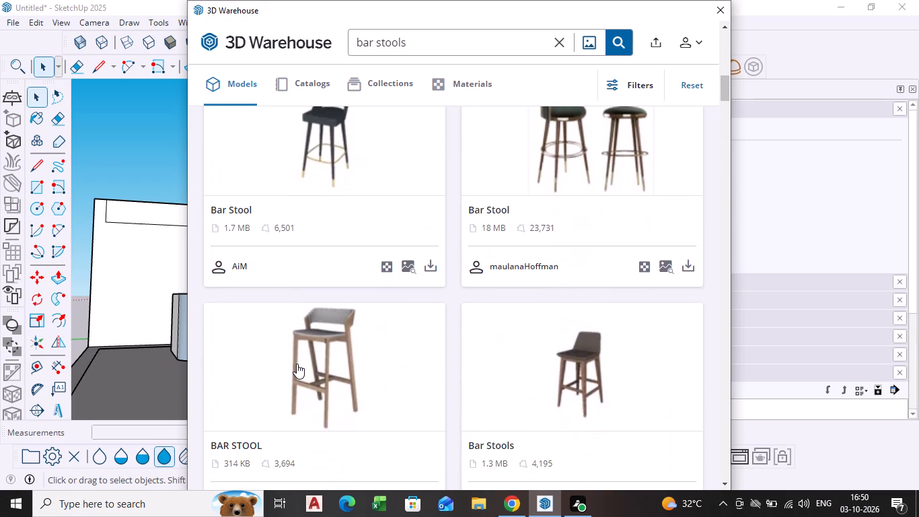
scroll(297, 364, up, 5)
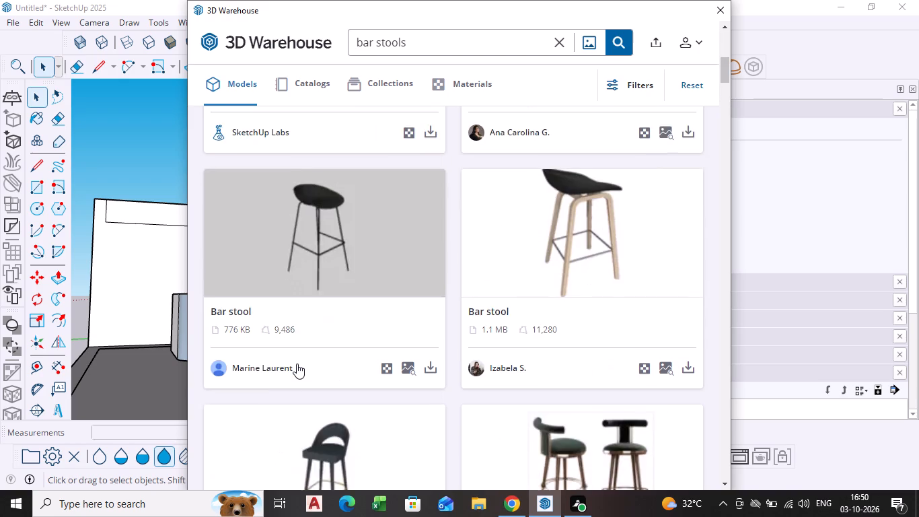
scroll(297, 364, up, 8)
scroll(297, 364, down, 8)
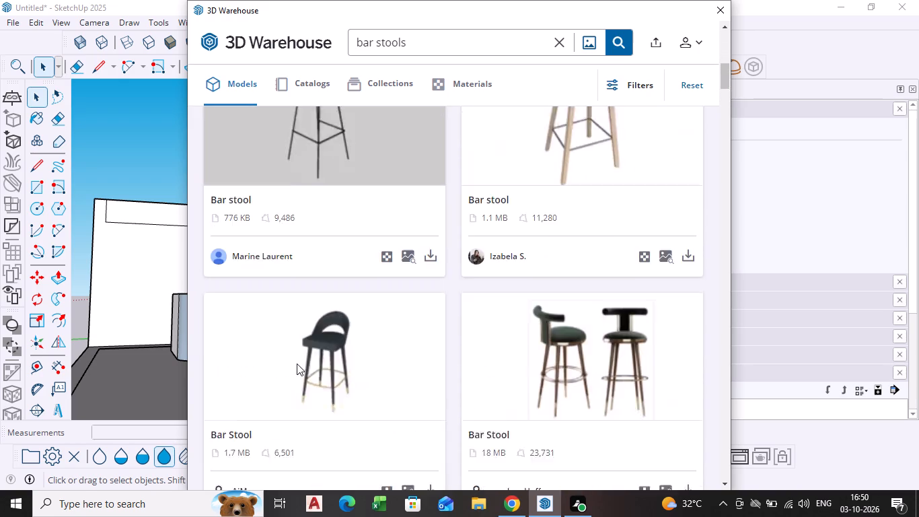
scroll(297, 364, down, 19)
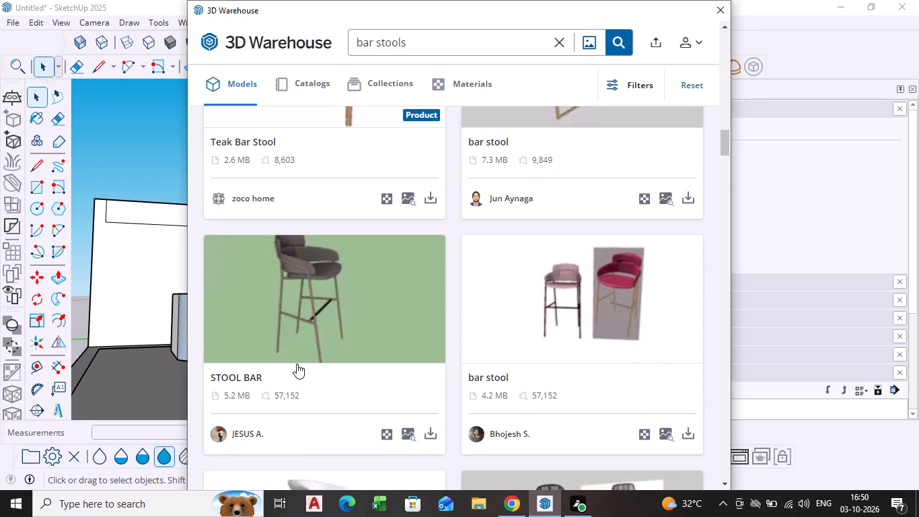
scroll(297, 364, down, 13)
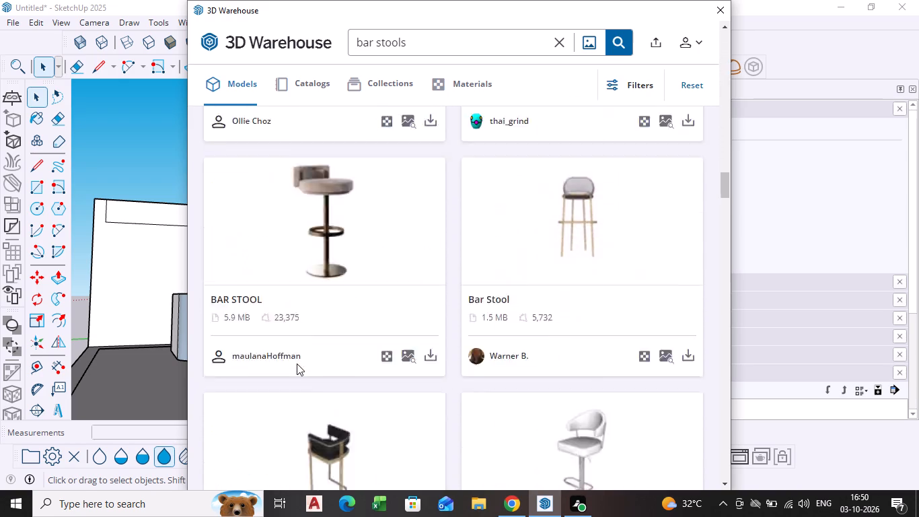
scroll(297, 364, down, 8)
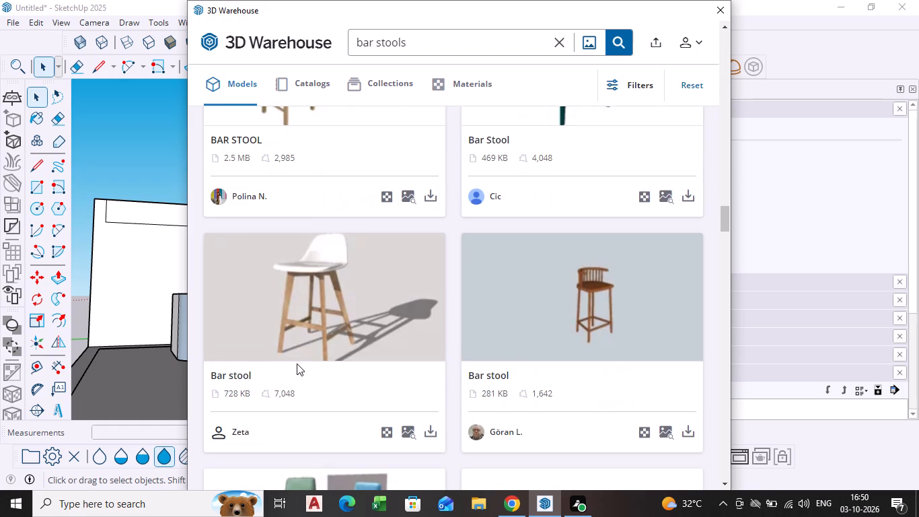
Download the 728 KB Bar stool with white seat and wooden legs into the model and place it in front of the white counter.
click(428, 430)
click(422, 264)
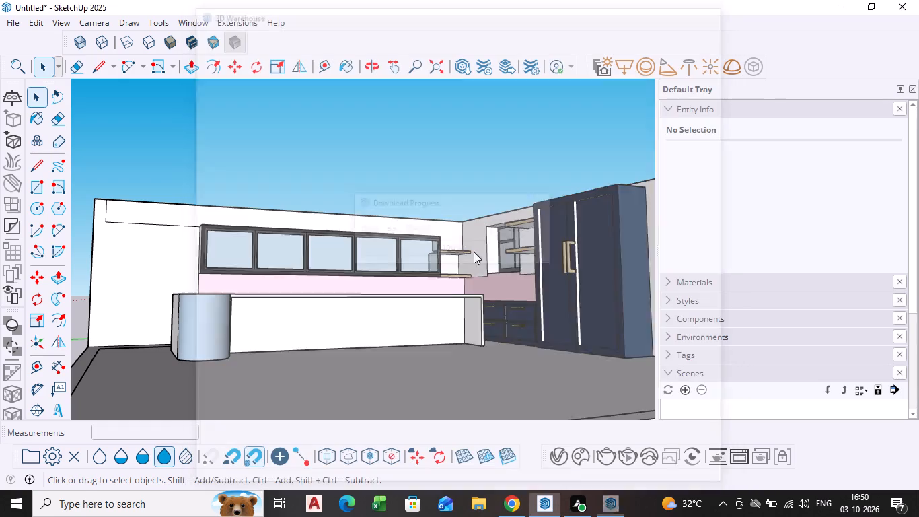
scroll(293, 326, up, 4)
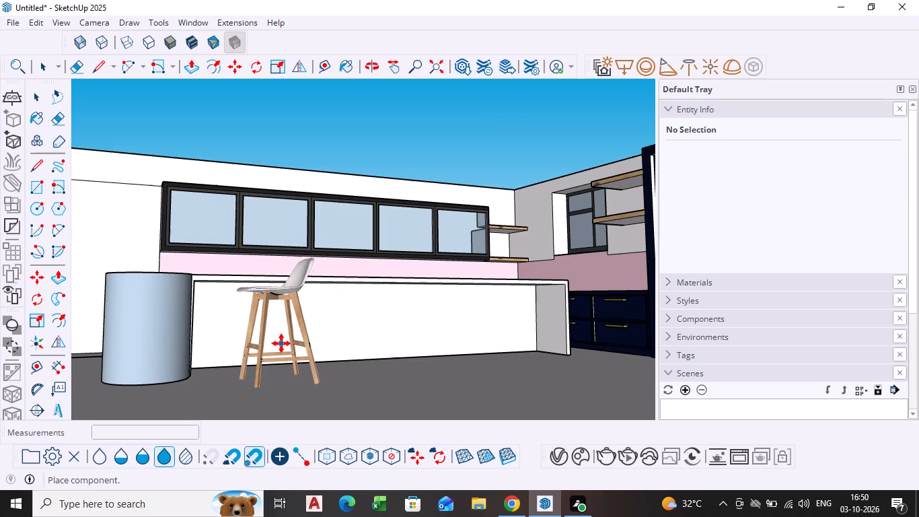
click(281, 343)
Move the bar stool by its base corner about 4' 11" to a floor spot in front of the white counter.
middle_drag(291, 358, 362, 359)
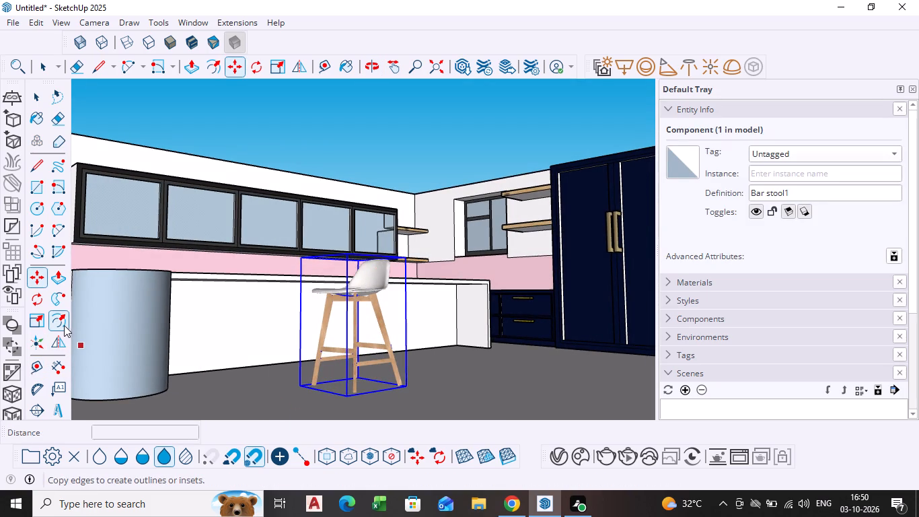
click(33, 282)
click(350, 394)
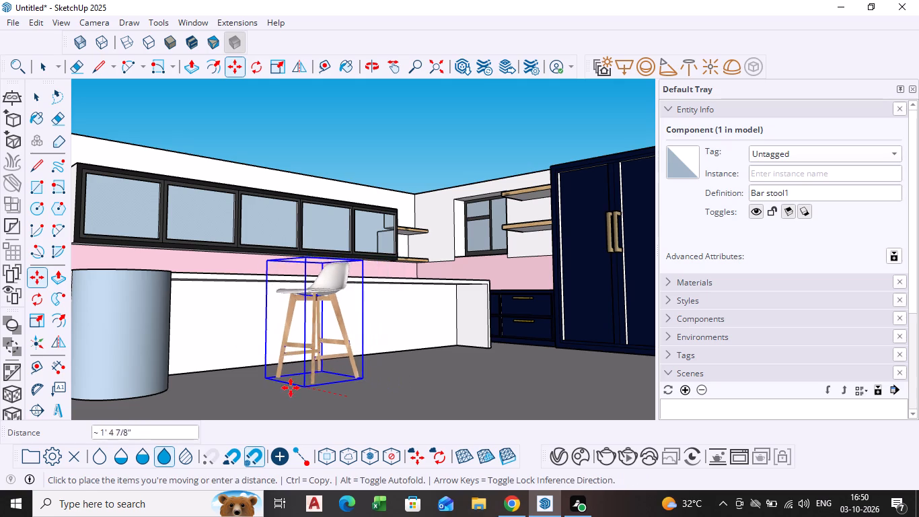
click(297, 395)
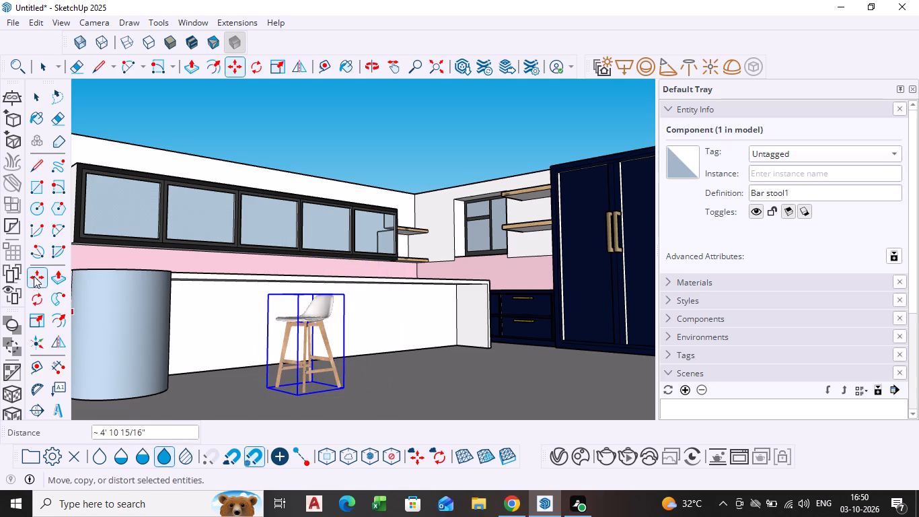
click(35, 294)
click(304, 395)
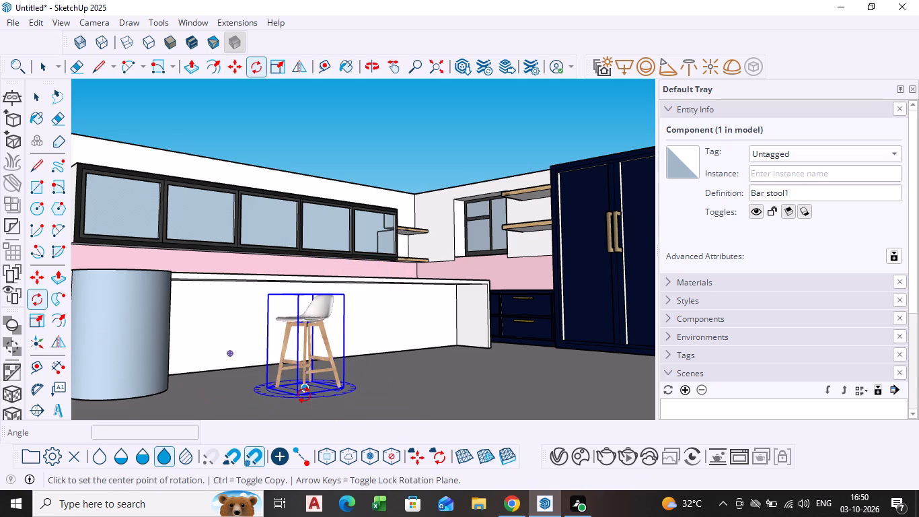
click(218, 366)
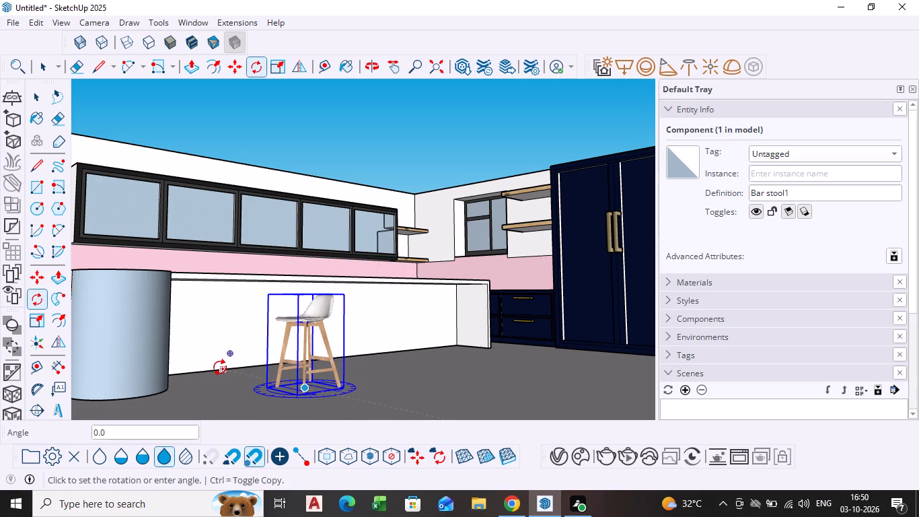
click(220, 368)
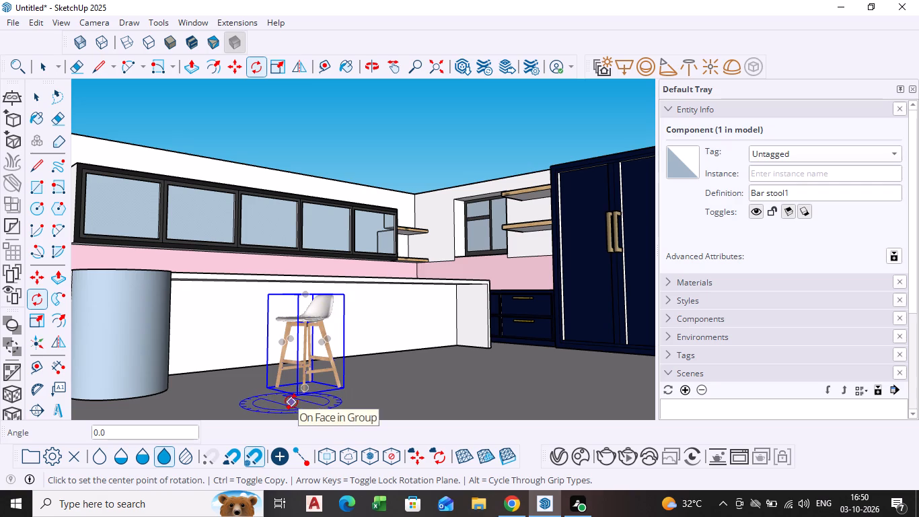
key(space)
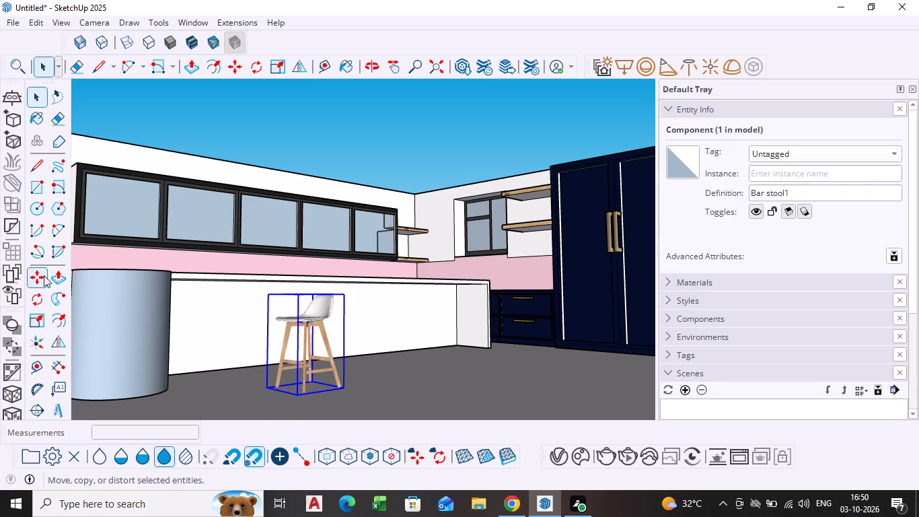
Rotate the bar stool in the floor plane about its base corner, first by 45°, then correct the angle to 90°.
click(41, 292)
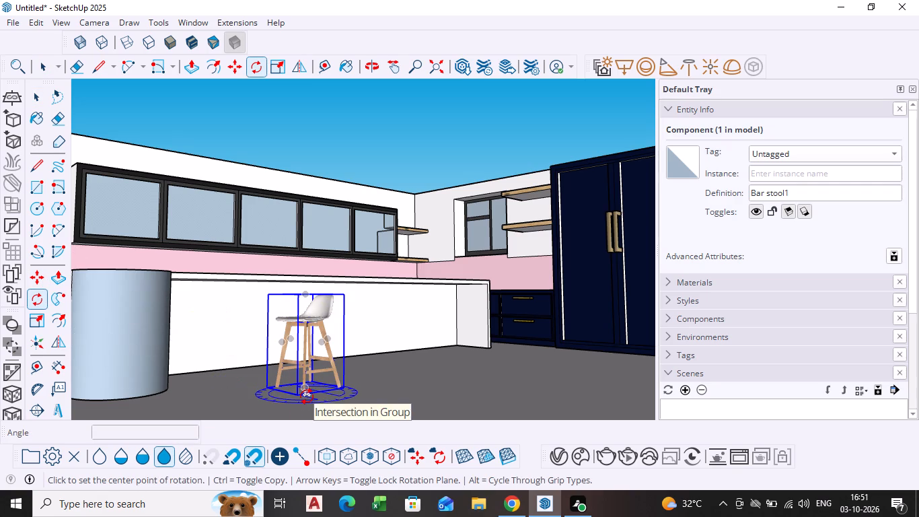
click(307, 393)
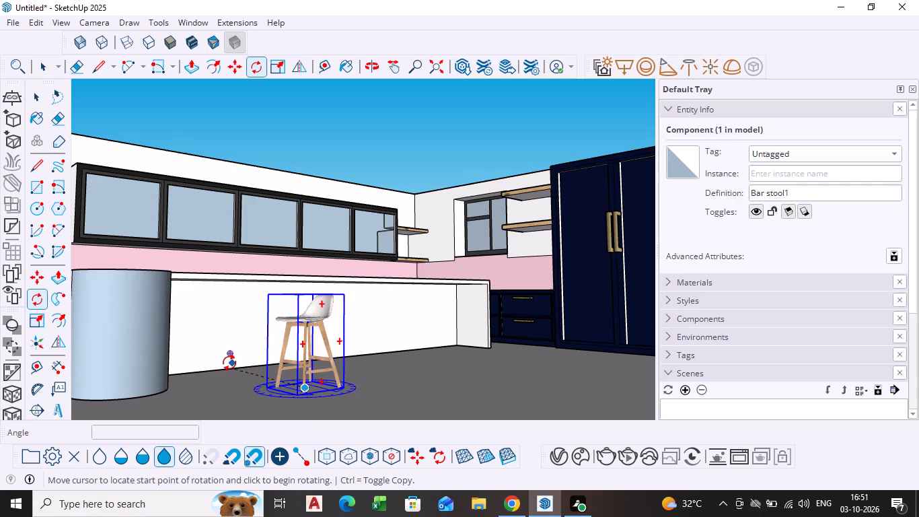
click(219, 363)
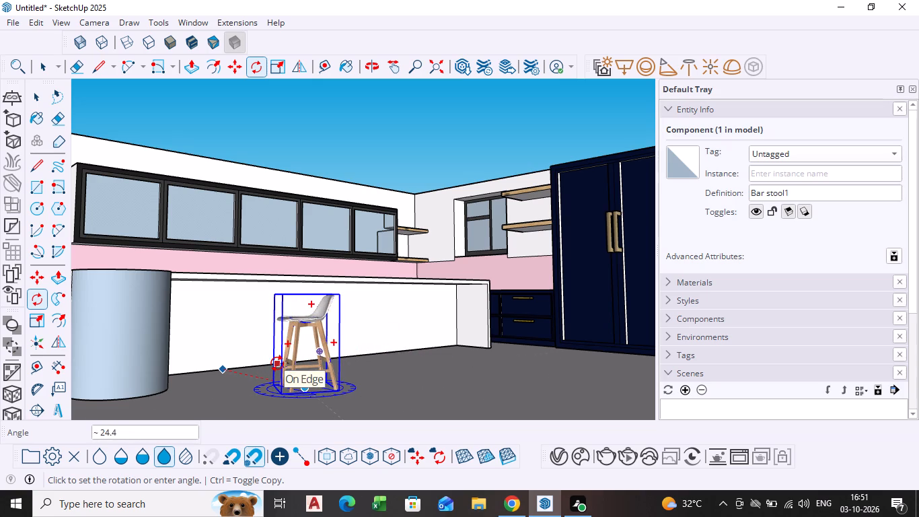
text(45)
key(Return)
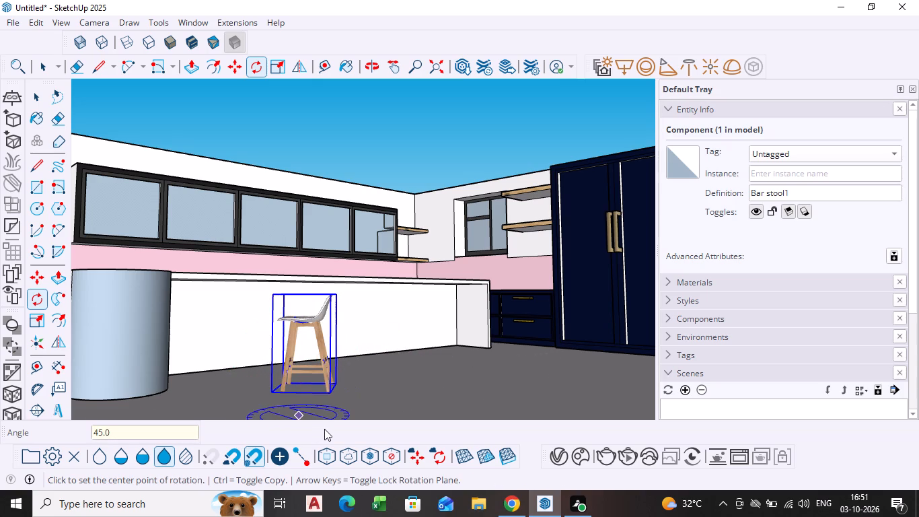
text(90)
key(Return)
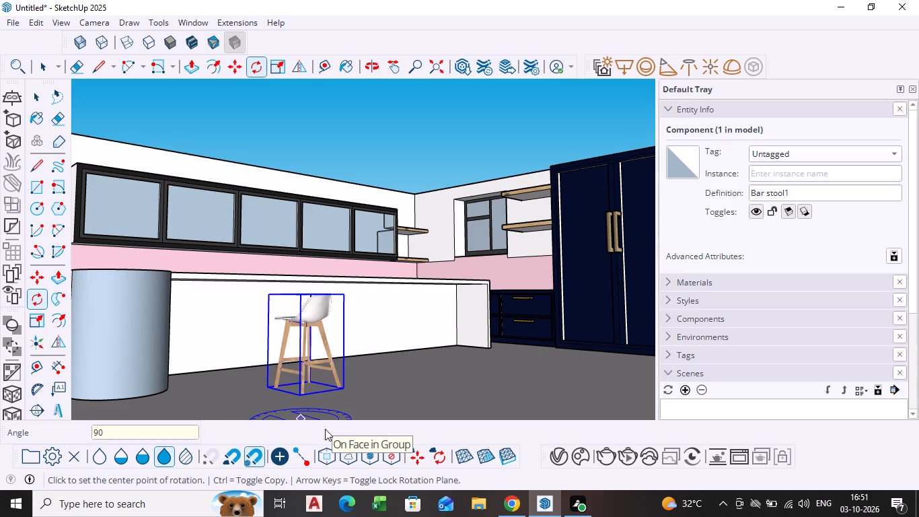
key(space)
Move the rotated bar stool by its base to the floor spot in front of the counter beside the blue half-cylinder.
middle_drag(417, 392, 519, 413)
key(m)
scroll(330, 353, down, 2)
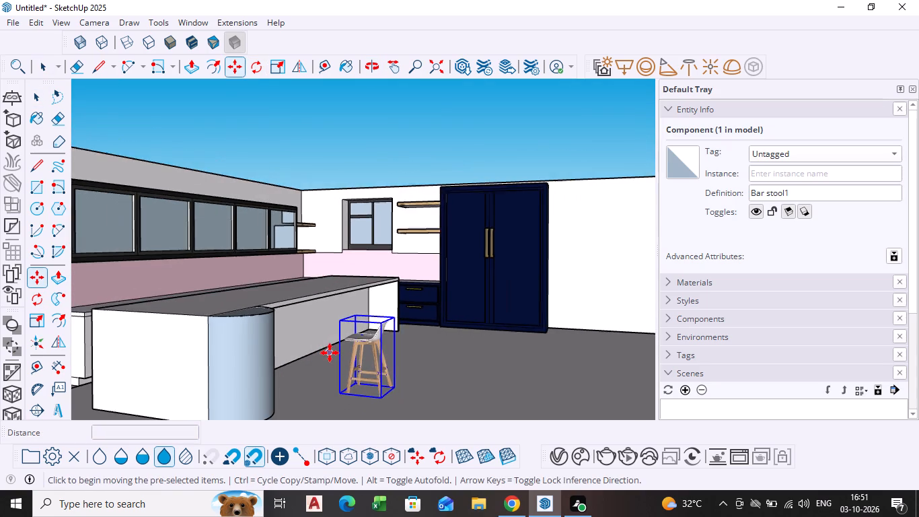
shift+middle_drag(332, 343, 338, 308)
scroll(344, 322, up, 4)
click(357, 355)
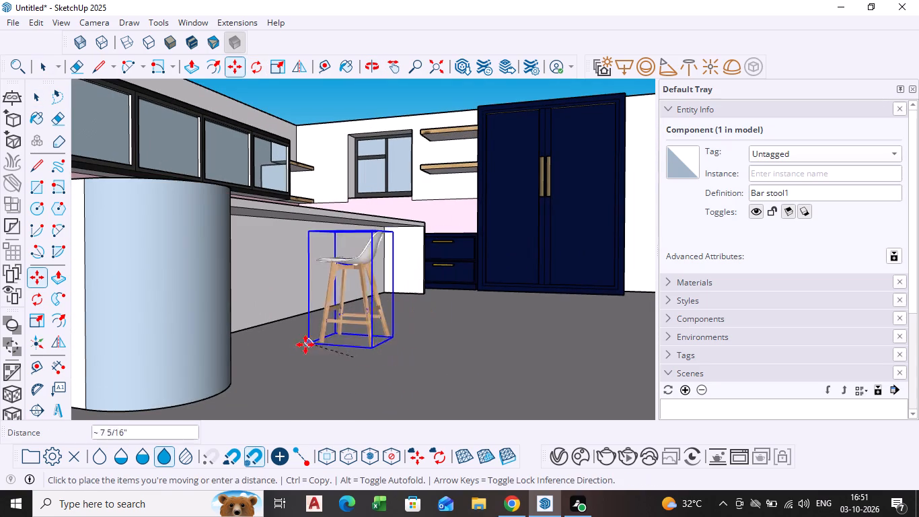
middle_drag(258, 339, 141, 388)
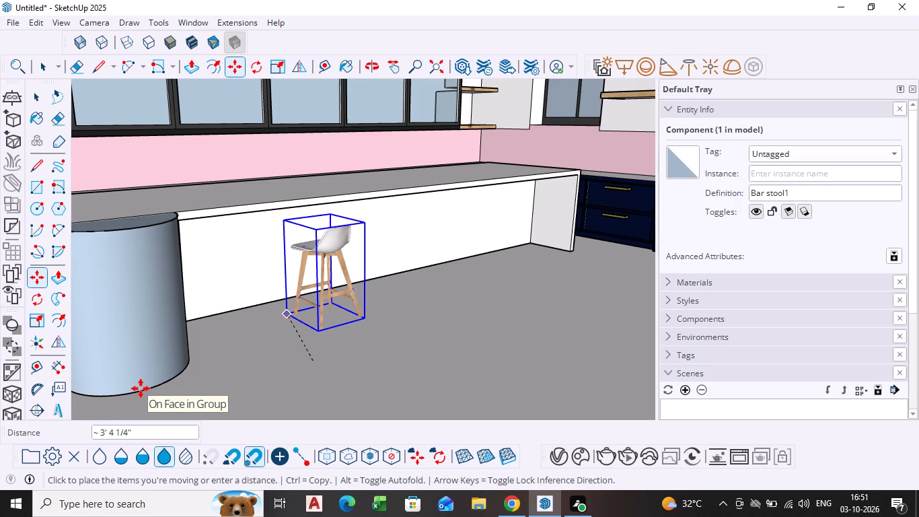
scroll(141, 388, up, 2)
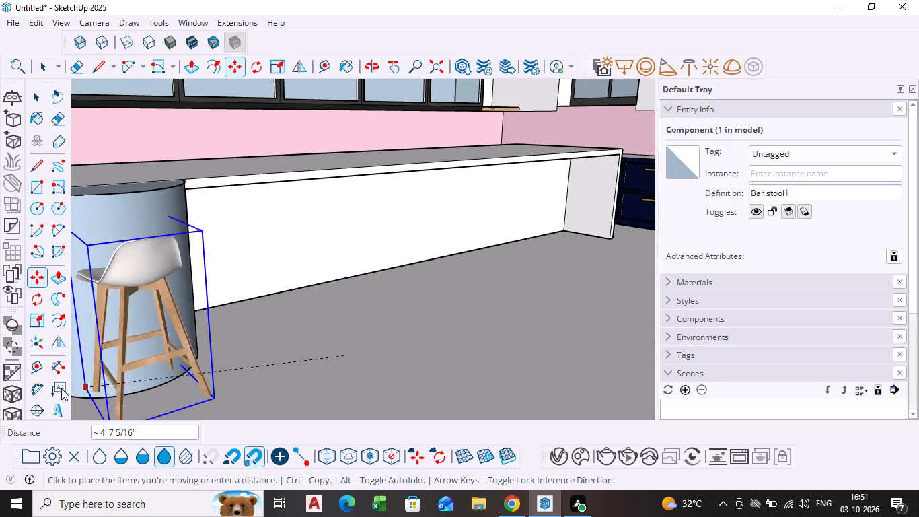
scroll(215, 346, up, 4)
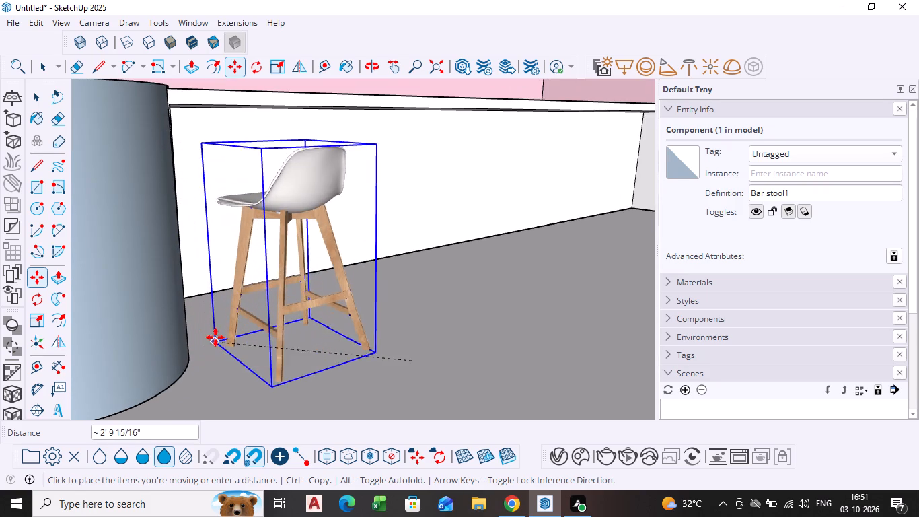
click(221, 316)
Scale the bar stool upward from its top face to make it taller against the counter.
middle_drag(305, 319, 304, 320)
scroll(305, 319, down, 1)
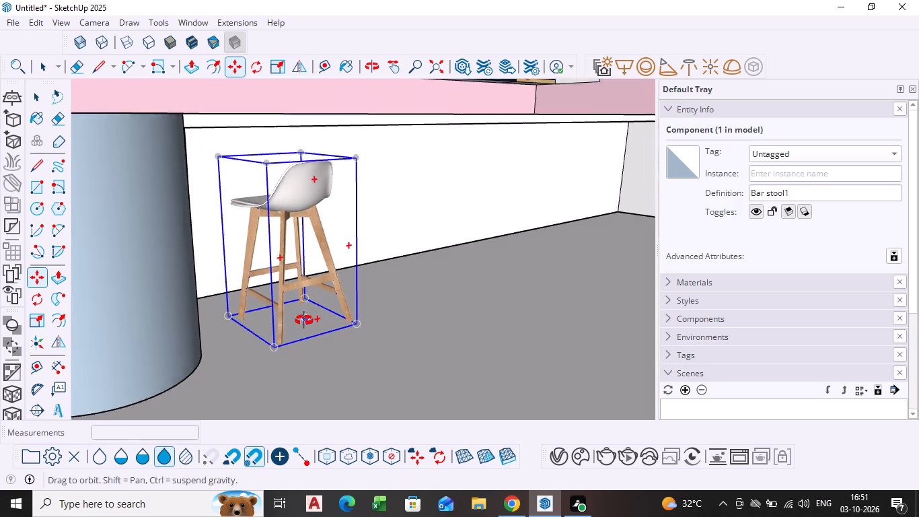
middle_drag(304, 320, 243, 390)
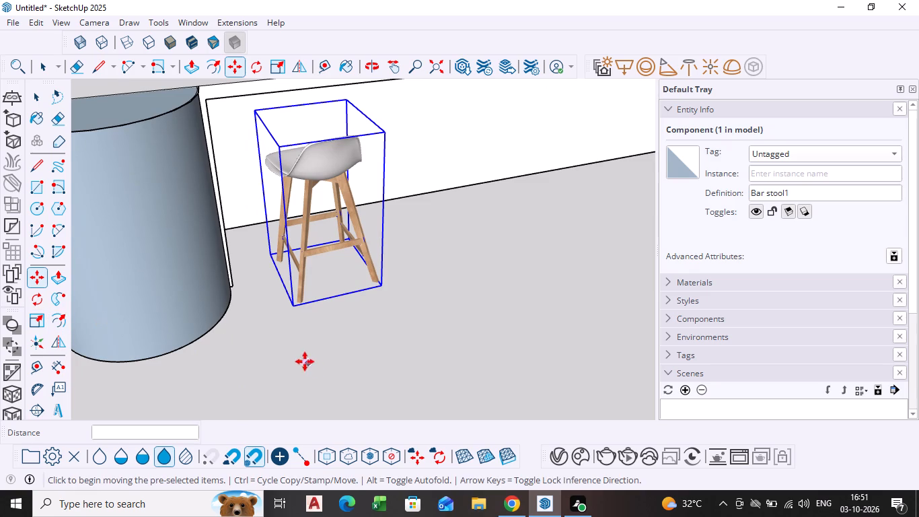
click(47, 326)
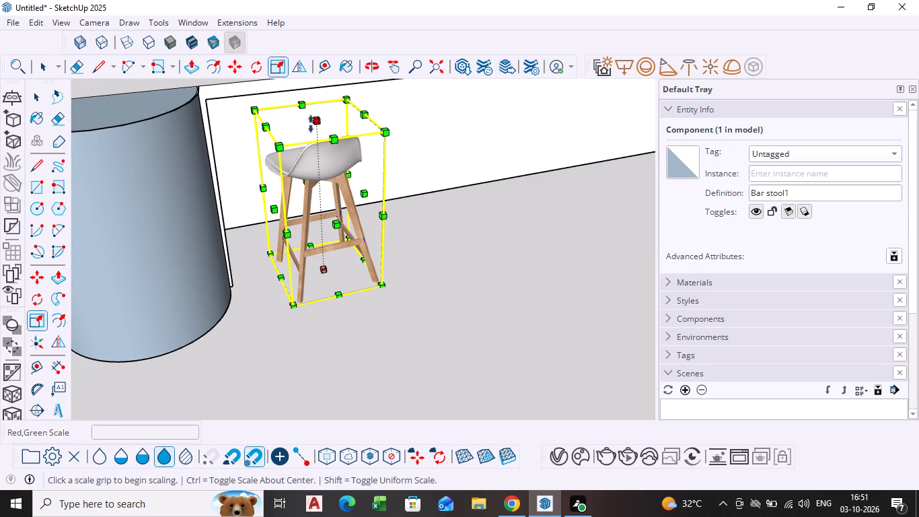
click(311, 124)
scroll(306, 94, down, 3)
shift+scroll(306, 94, down, 1)
shift+middle_drag(306, 94, 293, 202)
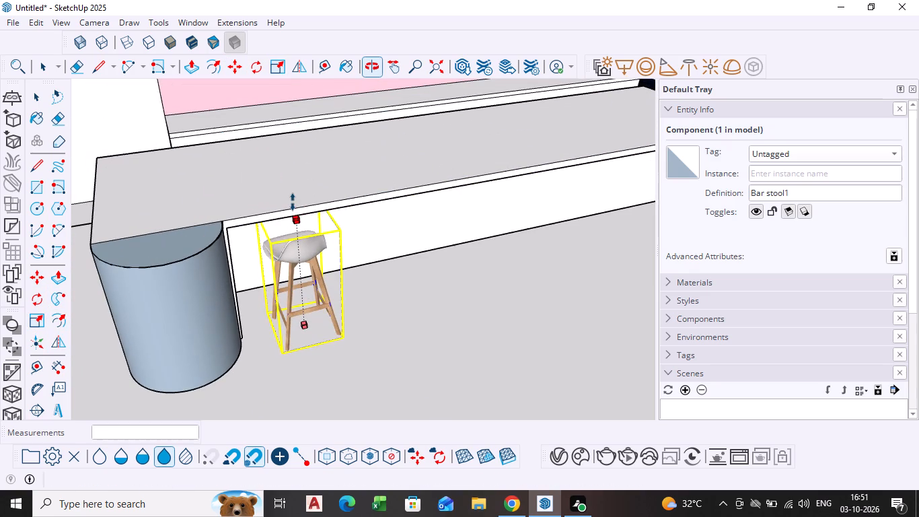
click(290, 177)
Scale the bar stool along its red axis toward the blue half-cylinder by a factor of about 1.23, then deselect it.
middle_drag(302, 271, 326, 232)
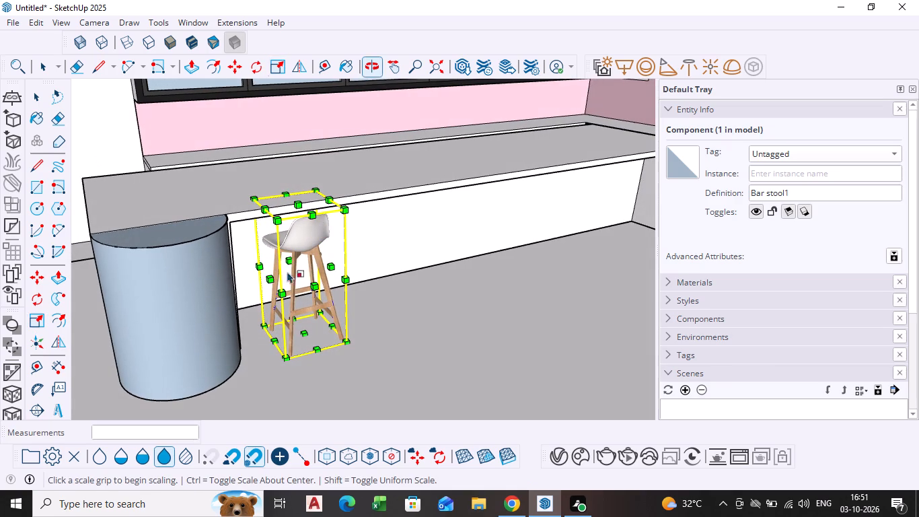
click(266, 279)
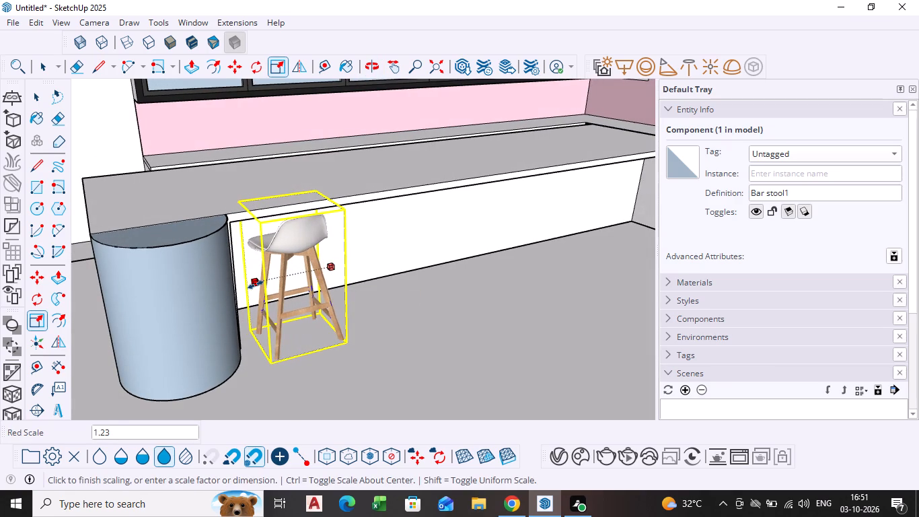
click(256, 285)
key(space)
click(411, 343)
Copy the scaled bar stool about 2' 10 1/2" along the counter to place a second stool.
scroll(413, 351, down, 3)
middle_drag(413, 351, 317, 316)
middle_drag(317, 318, 443, 359)
scroll(446, 359, down, 2)
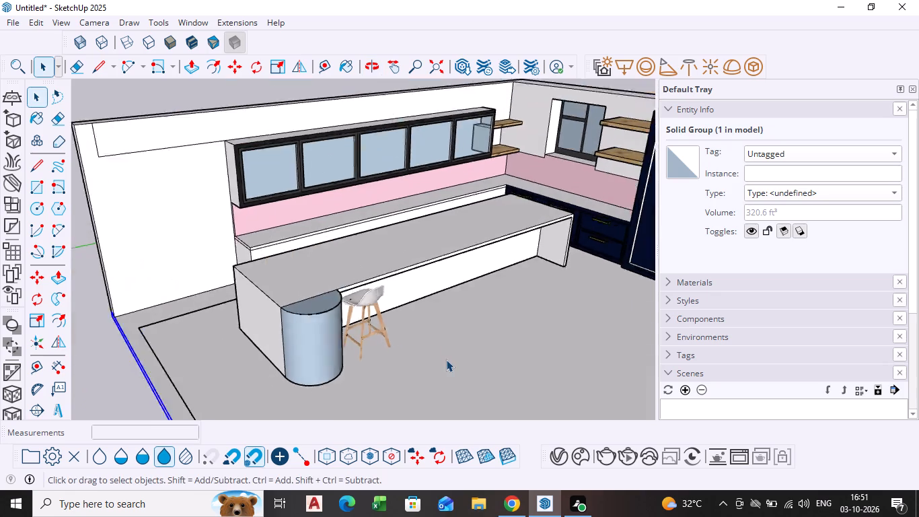
scroll(446, 359, down, 6)
middle_drag(446, 359, 356, 322)
scroll(291, 300, up, 4)
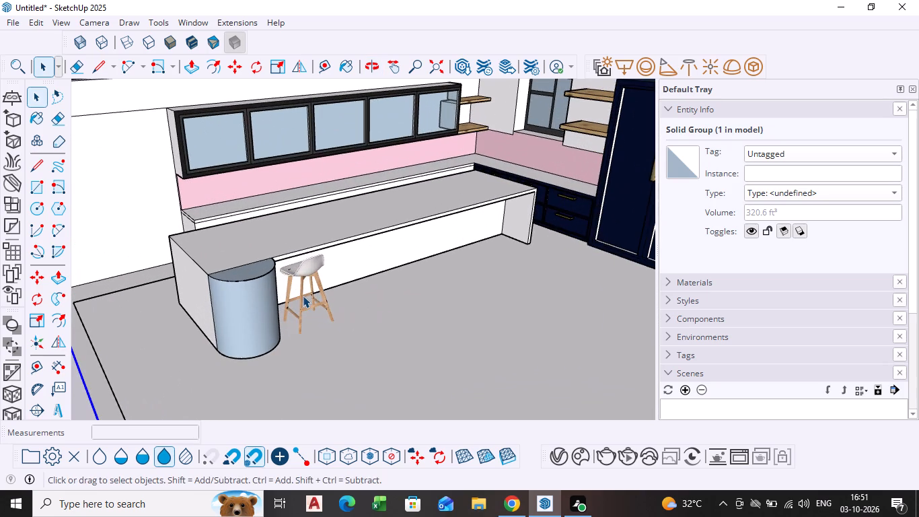
scroll(311, 289, up, 3)
click(299, 289)
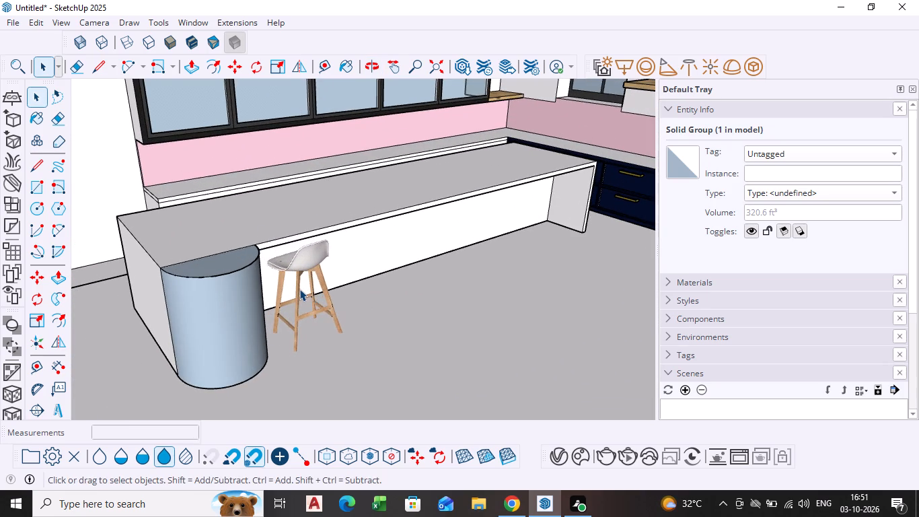
key(m)
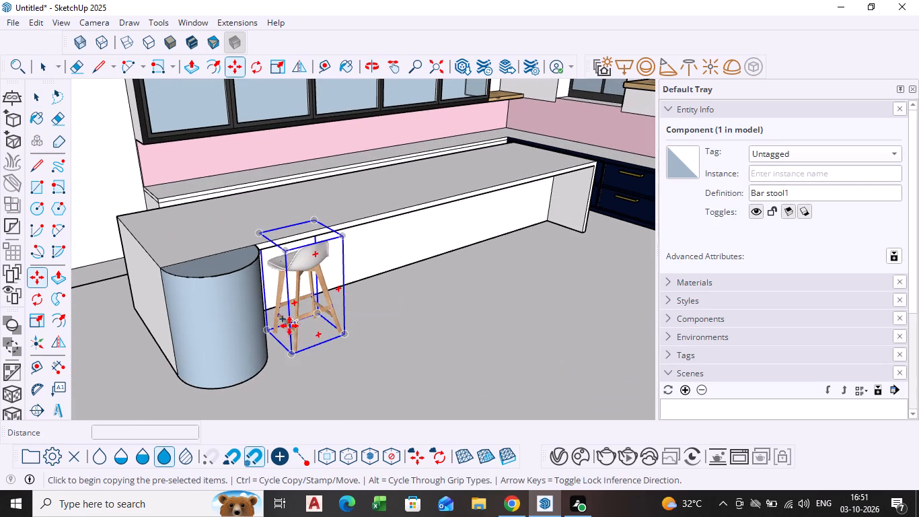
click(275, 332)
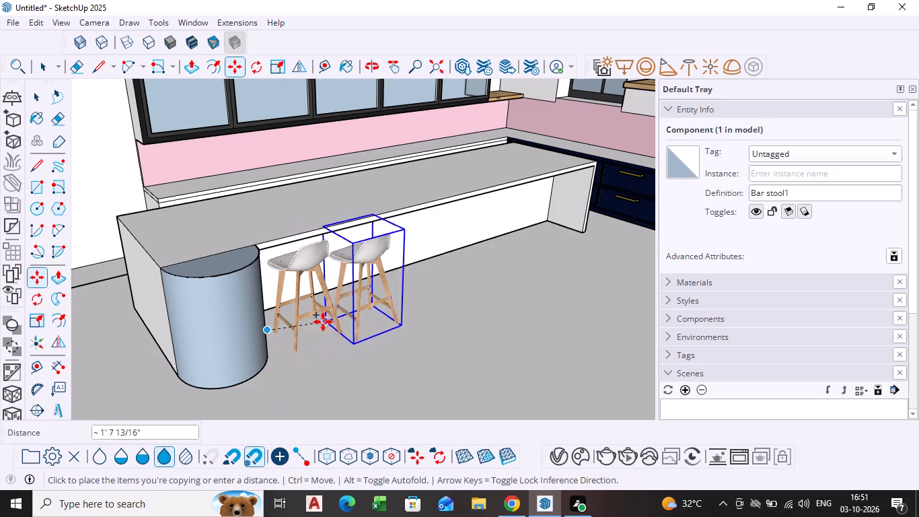
scroll(340, 309, up, 4)
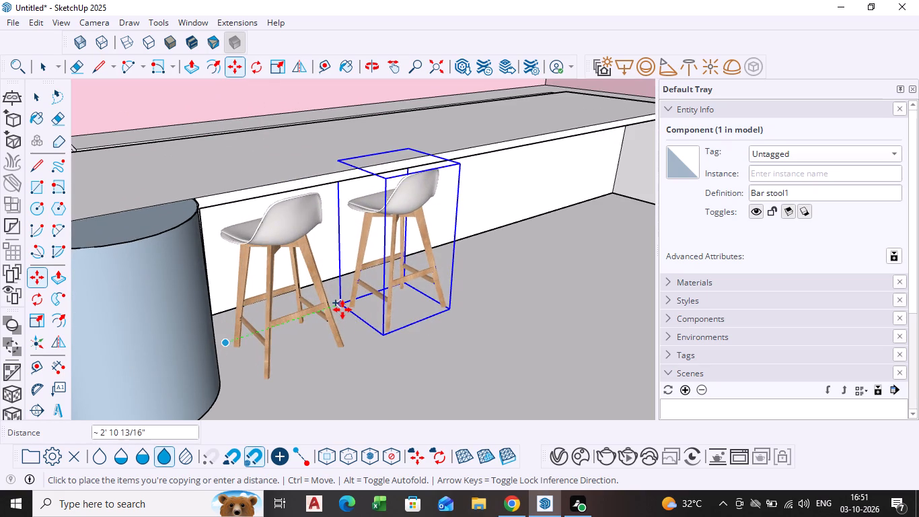
scroll(342, 310, up, 4)
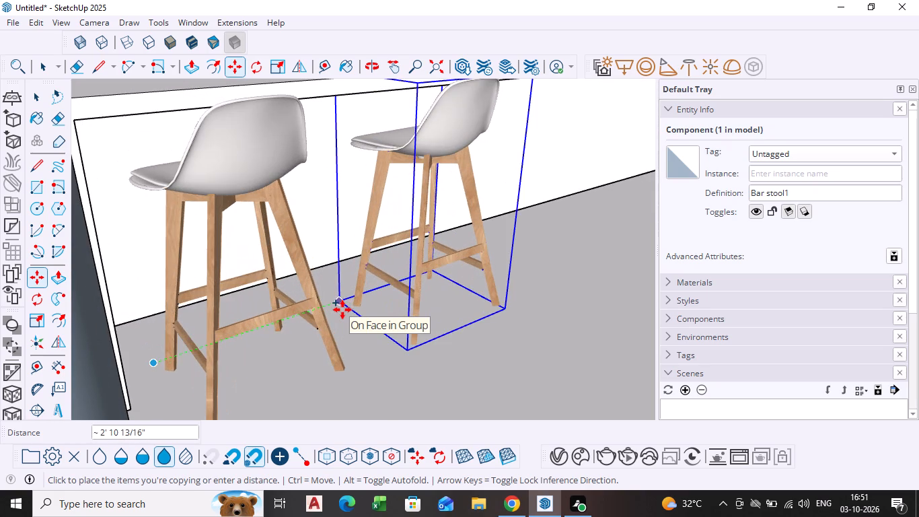
click(338, 303)
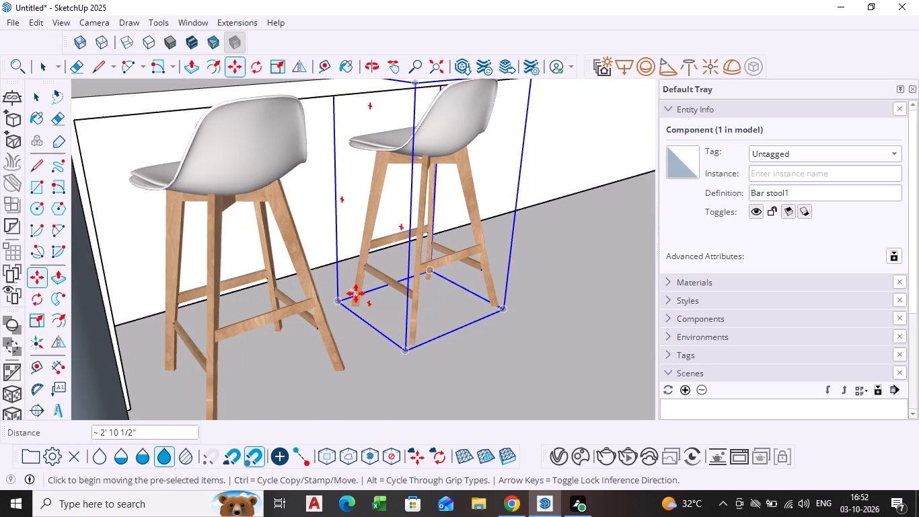
Copy the second bar stool about 3' 7 3/4" along the counter to place a third stool.
click(340, 299)
scroll(470, 274, down, 3)
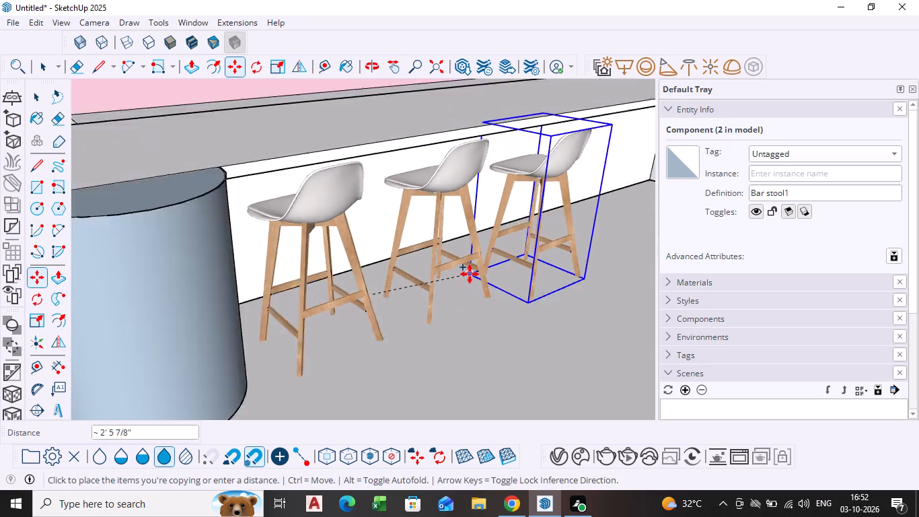
scroll(470, 274, down, 2)
shift+middle_drag(470, 274, 283, 331)
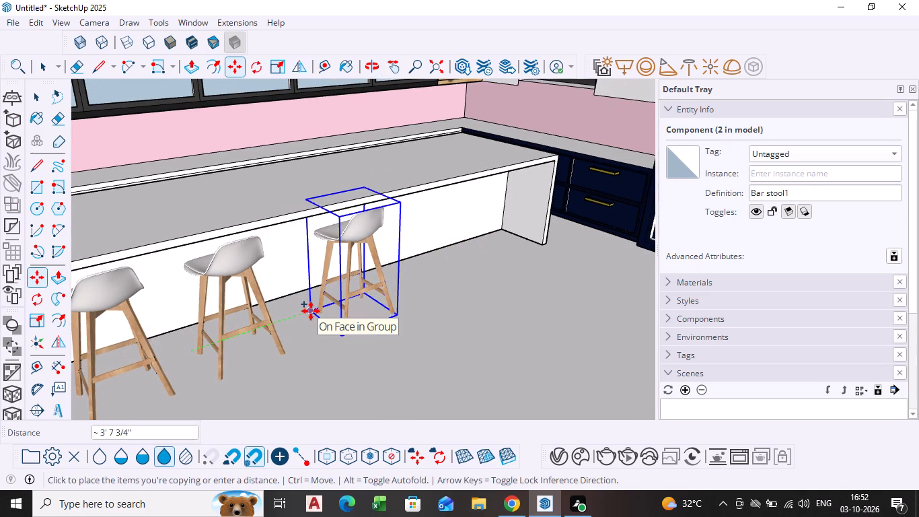
click(311, 311)
Copy the third bar stool about 6' 3 13/16" along the counter to place a fourth stool near its far end panel.
ctrl+click(311, 311)
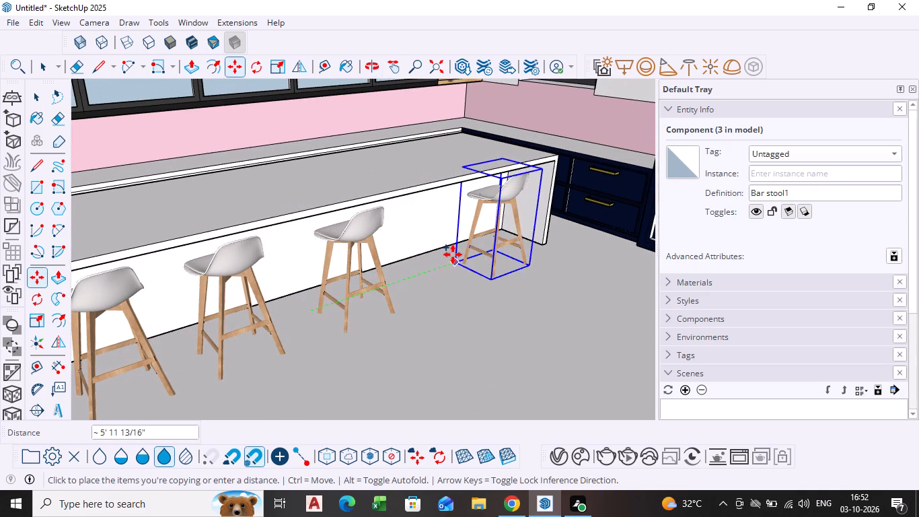
click(461, 256)
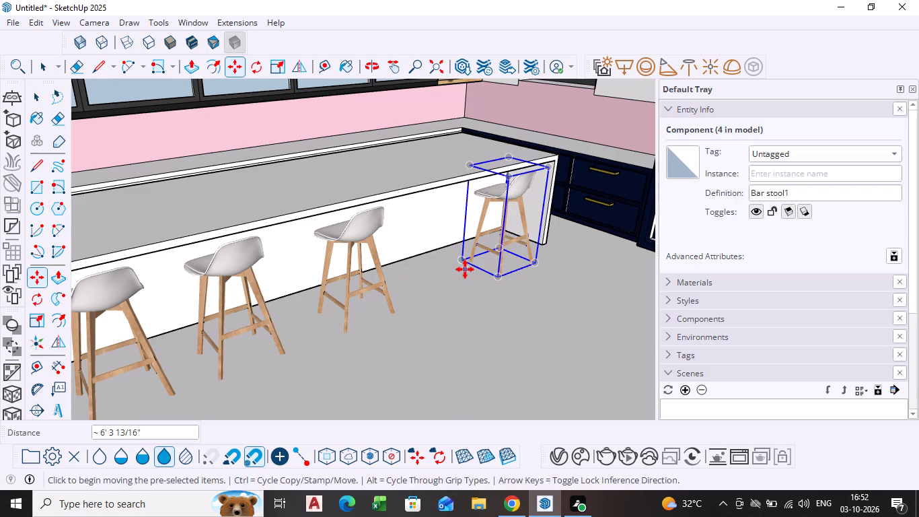
key(space)
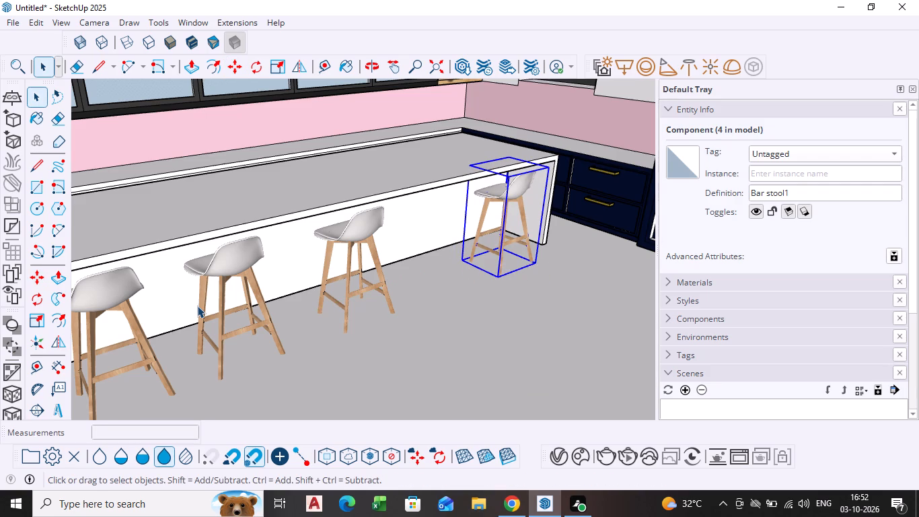
click(490, 314)
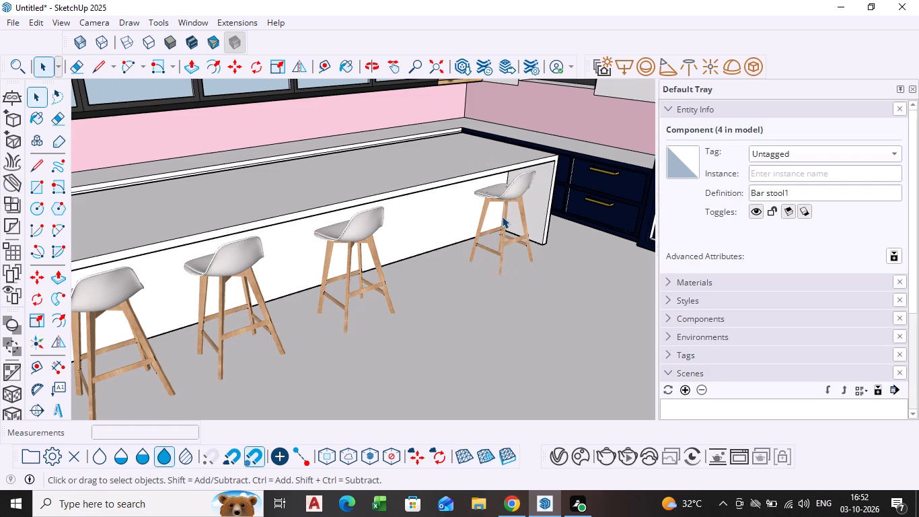
Scale the second bar stool from the blue half-cylinder along its red axis by a factor of about 1.14.
click(221, 330)
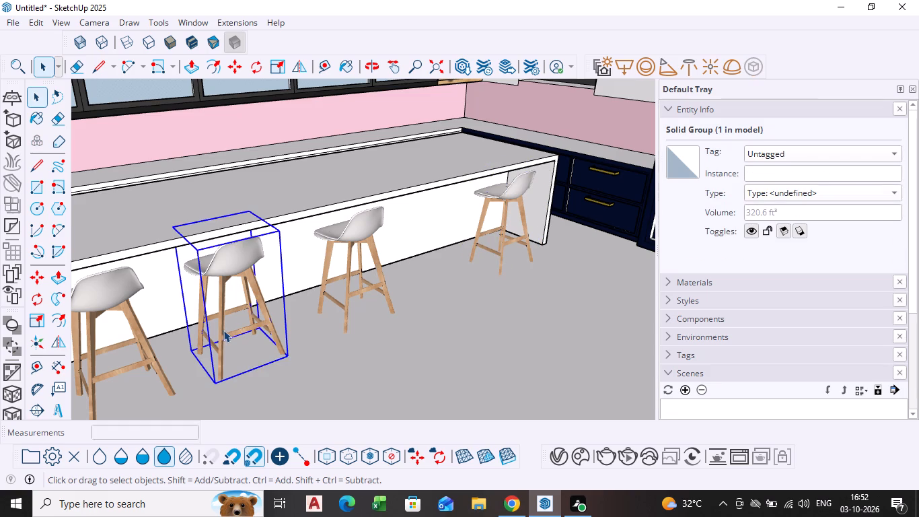
click(37, 322)
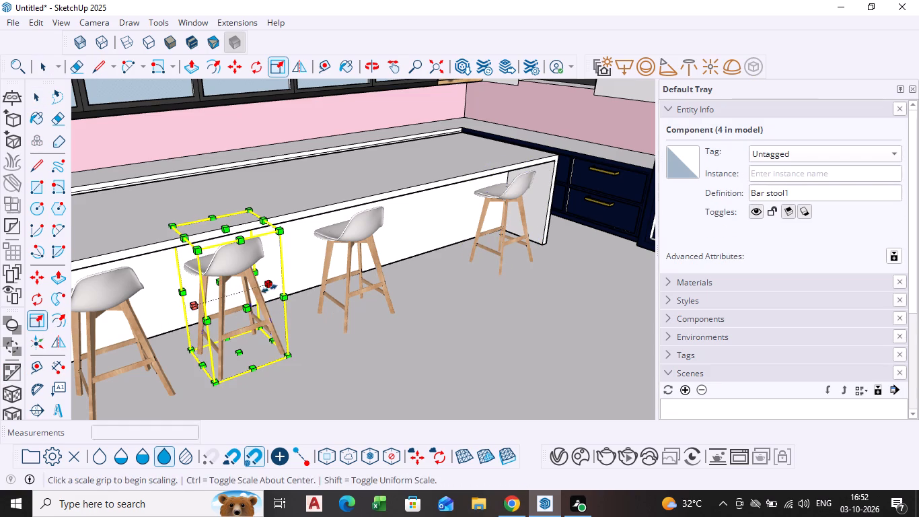
click(269, 287)
click(277, 277)
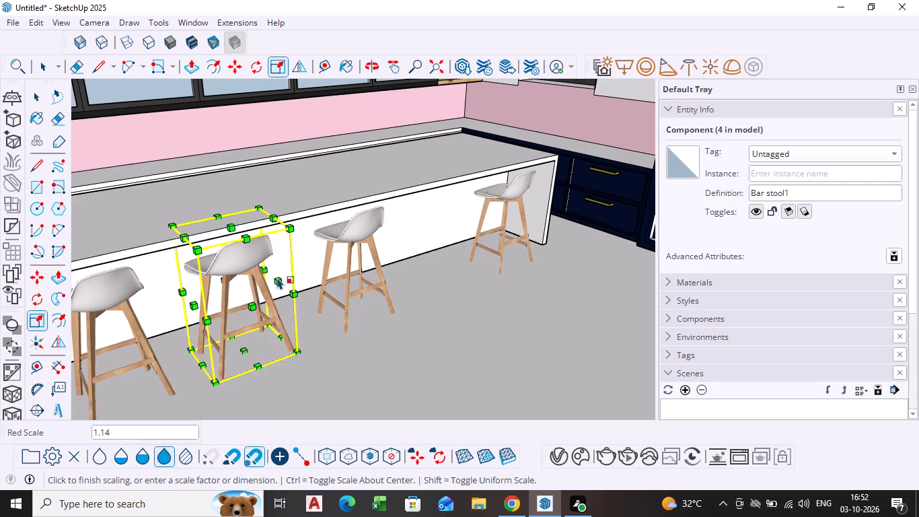
key(space)
Scale the third bar stool along its red axis toward the second stool by a factor of about 1.12.
click(345, 291)
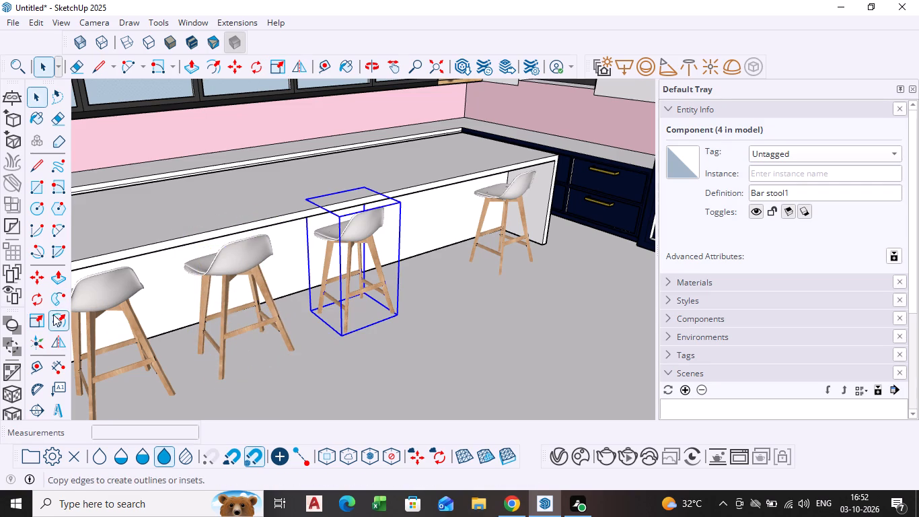
click(36, 324)
click(324, 269)
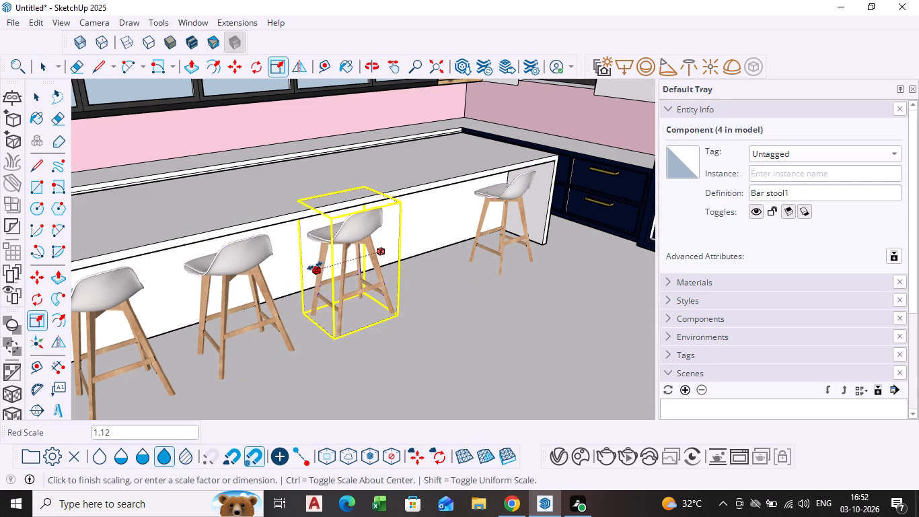
click(313, 266)
key(space)
Scale the fourth bar stool, near the counter's end panel, along its red axis by a factor of about 1.42, then deselect it.
click(505, 203)
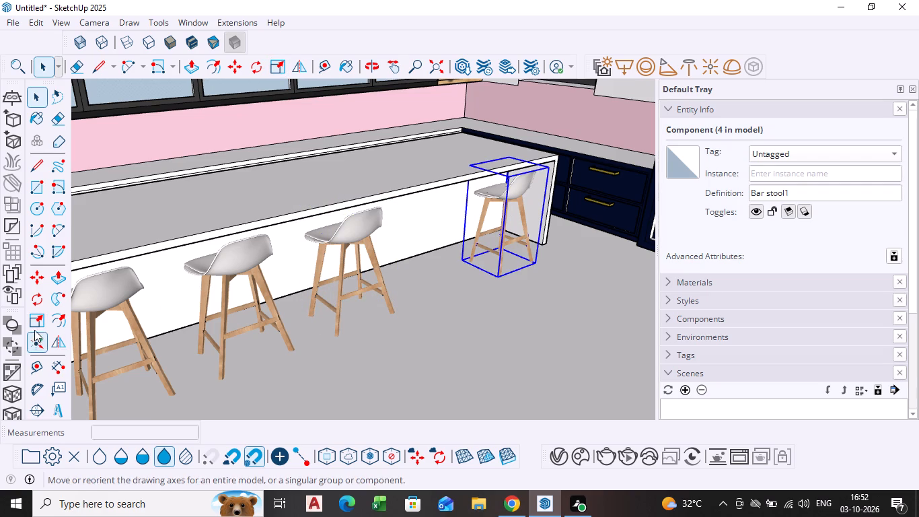
click(34, 325)
click(478, 222)
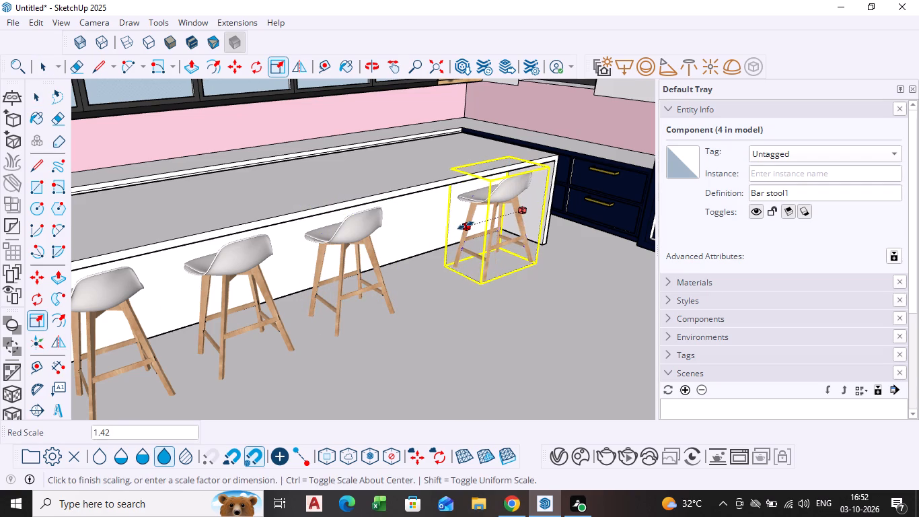
click(465, 226)
scroll(508, 304, down, 3)
middle_drag(503, 306, 433, 281)
click(408, 346)
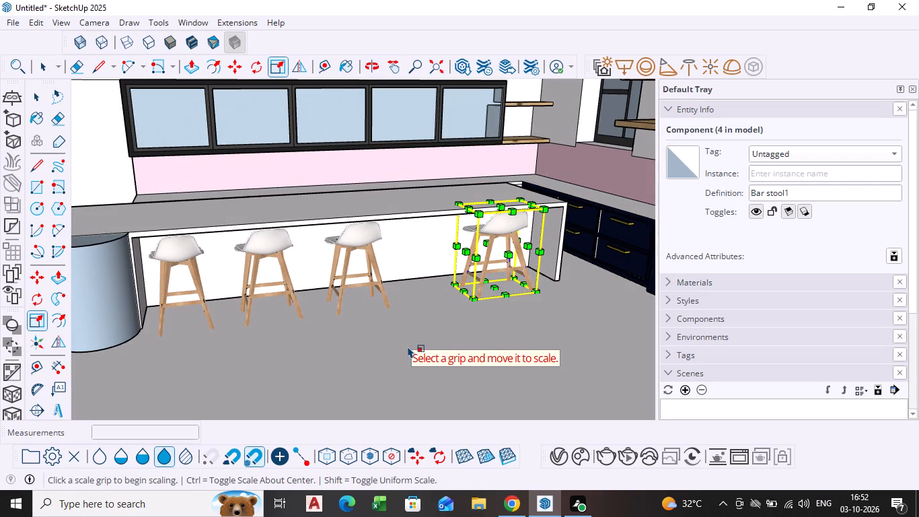
key(space)
key(space)
key(space)
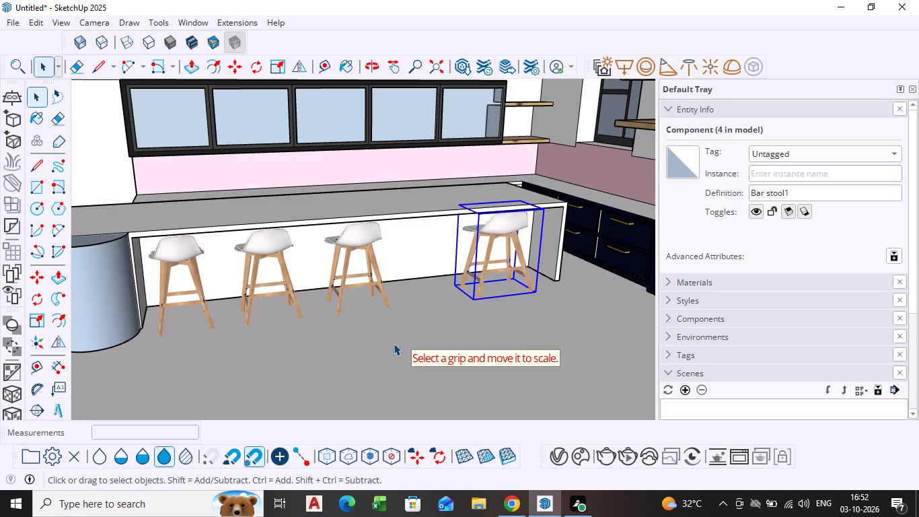
click(394, 343)
scroll(369, 321, down, 1)
Scale the bar stool nearest the end panel along its red axis by a factor of about 0.87.
click(341, 263)
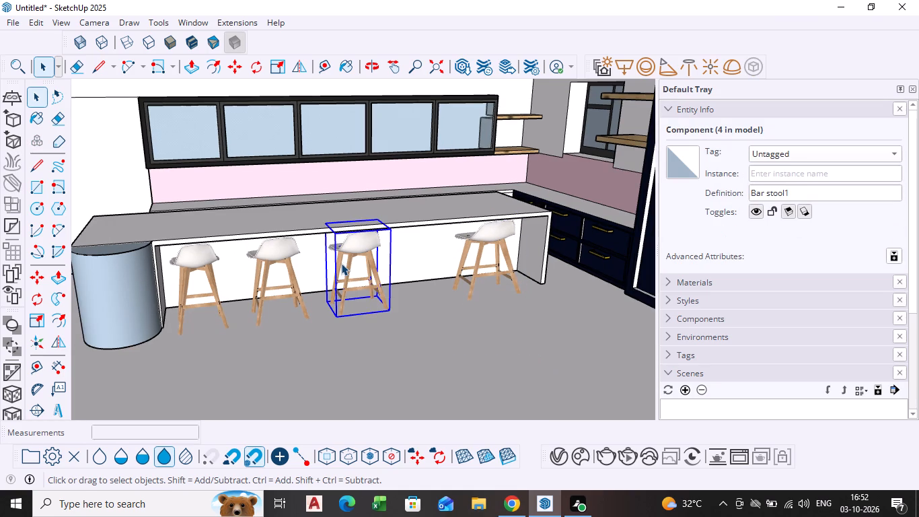
click(464, 257)
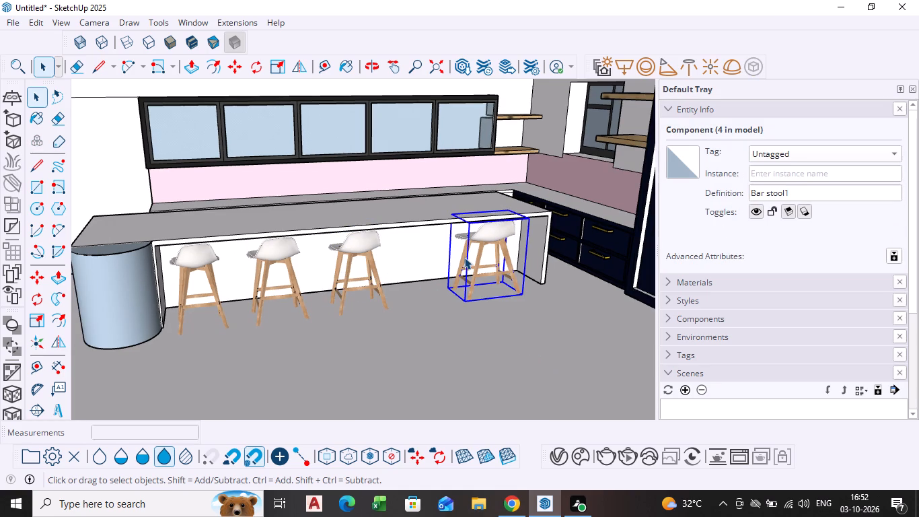
click(44, 320)
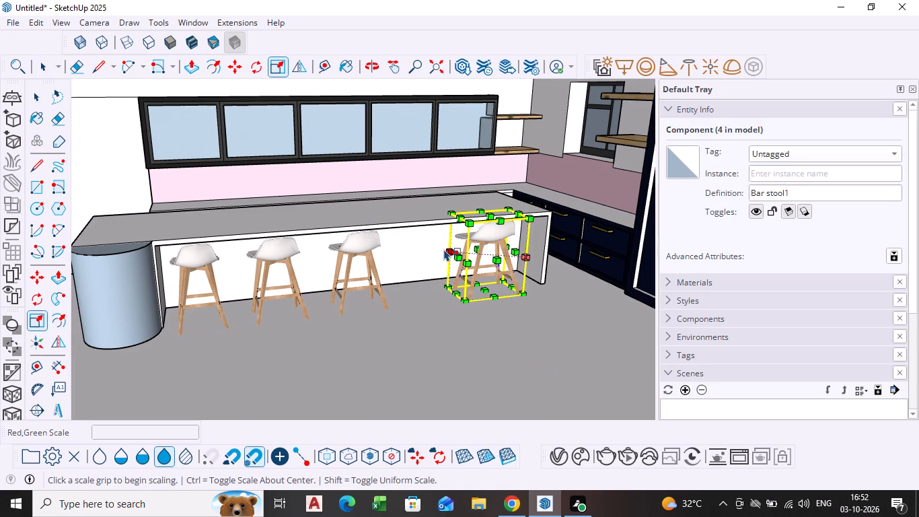
click(455, 254)
click(466, 256)
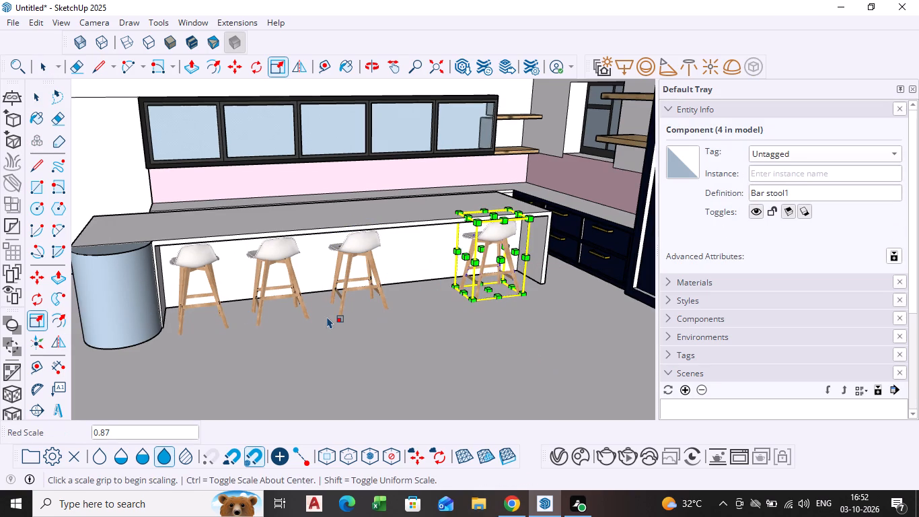
key(space)
Copy the third bar stool about 3' 2 3/16" along the counter to place a stool in the gap before the last one.
click(340, 280)
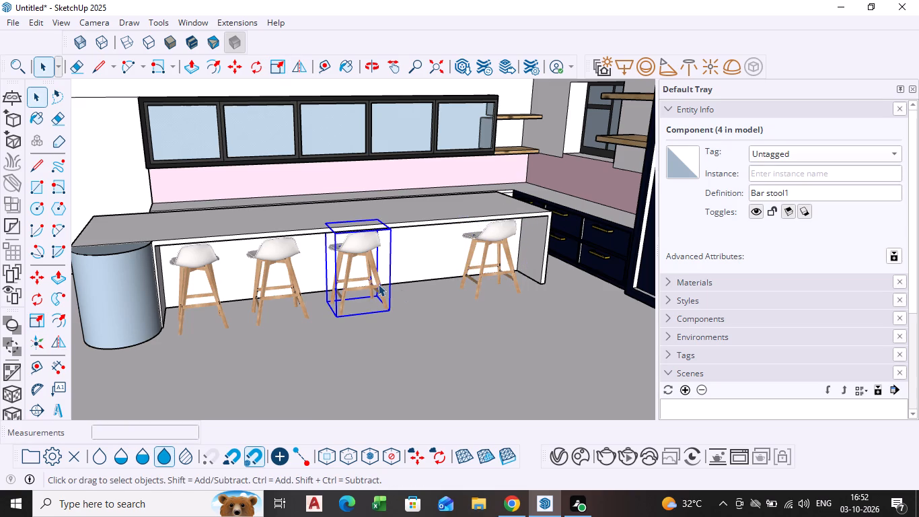
click(492, 254)
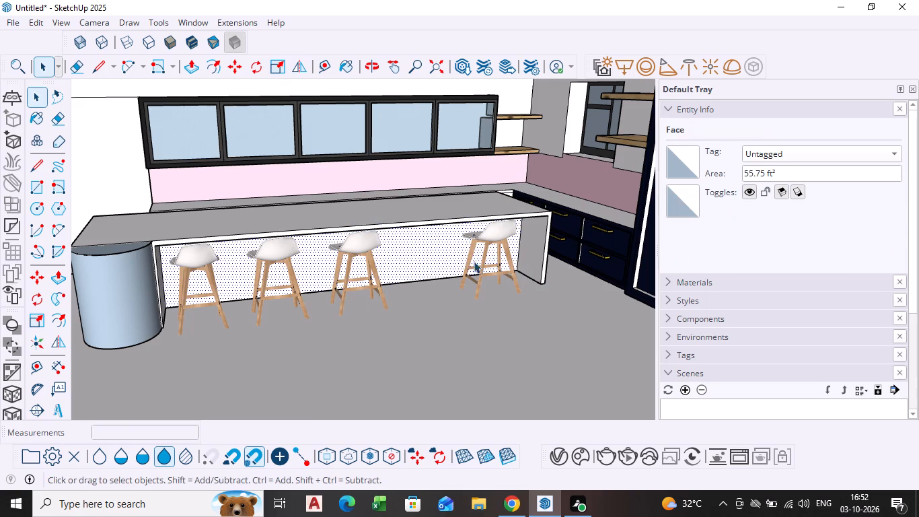
click(342, 264)
key(m)
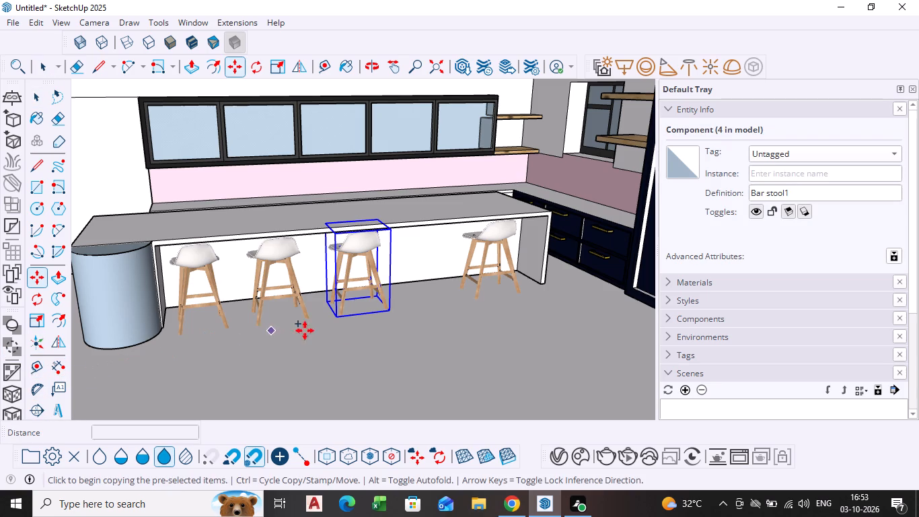
click(328, 304)
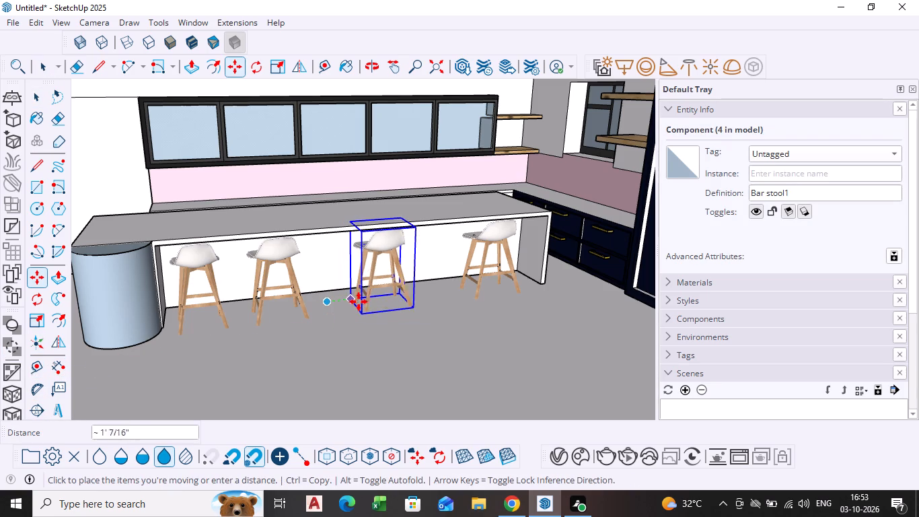
click(396, 296)
key(space)
click(398, 360)
Examine the row of bar stools along the counter and the whole kitchen from several viewpoints.
scroll(398, 360, down, 3)
middle_drag(398, 361, 430, 359)
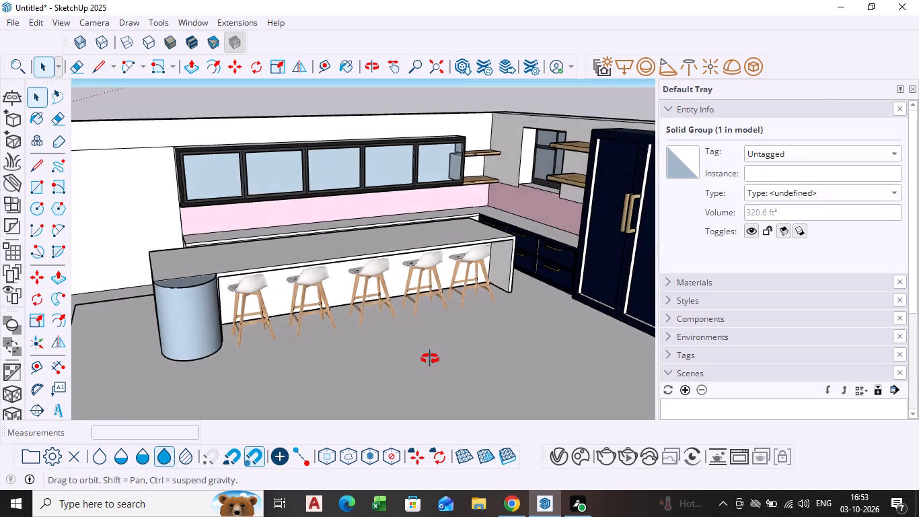
middle_drag(430, 359, 522, 320)
scroll(510, 340, down, 5)
middle_drag(505, 343, 432, 367)
scroll(330, 314, up, 3)
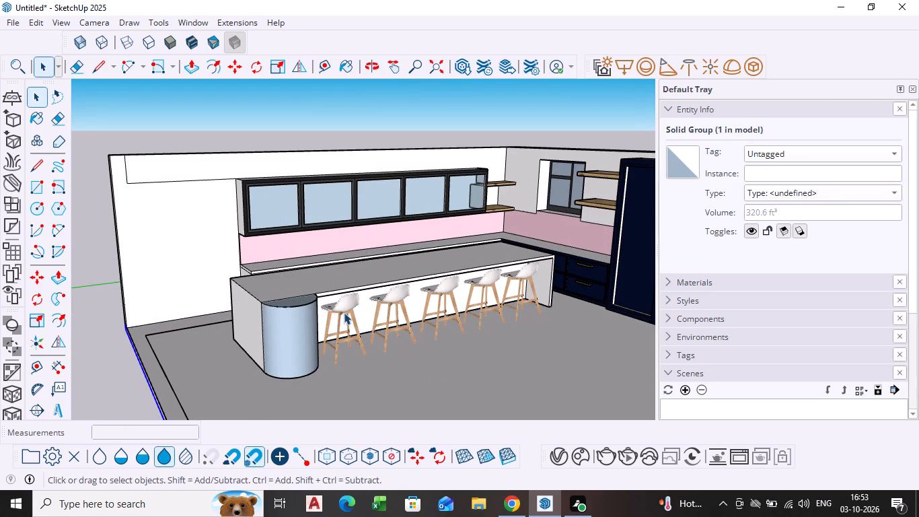
click(352, 306)
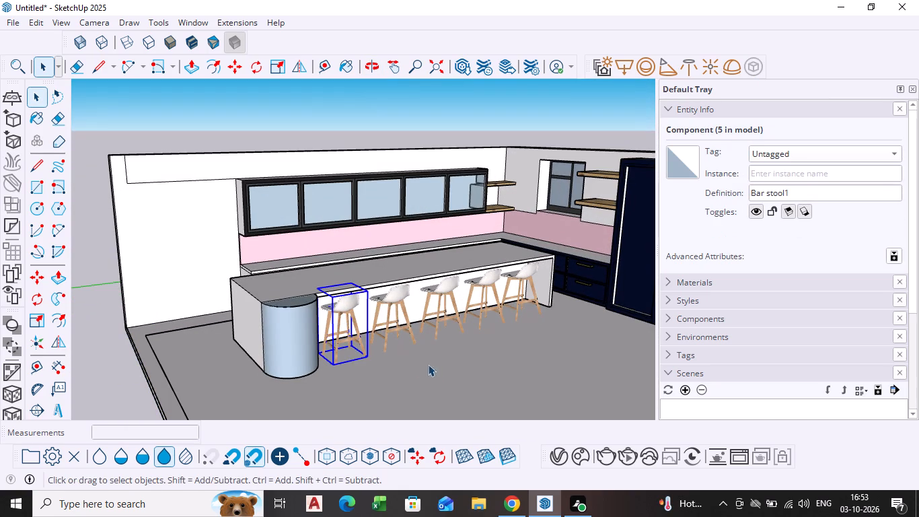
click(459, 357)
scroll(461, 357, down, 6)
shift+middle_drag(484, 365, 398, 326)
click(547, 169)
scroll(376, 317, down, 1)
middle_drag(376, 317, 399, 287)
scroll(373, 287, up, 3)
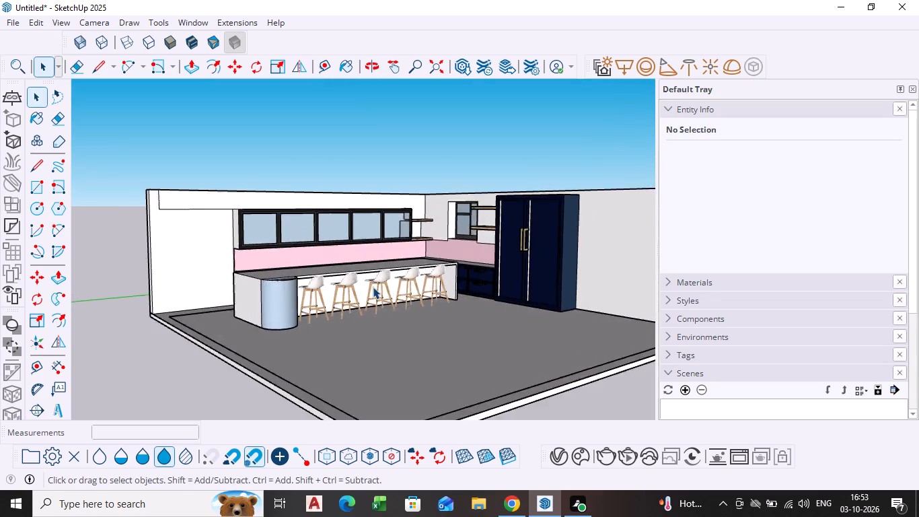
scroll(373, 287, up, 6)
Set both the Light and Dark values of the shadow settings to 100.
click(665, 106)
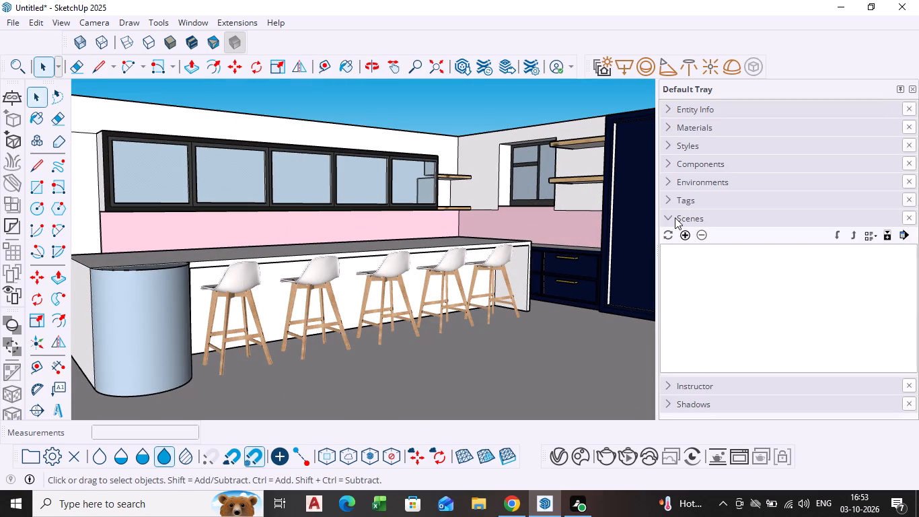
click(675, 217)
click(675, 217)
click(667, 215)
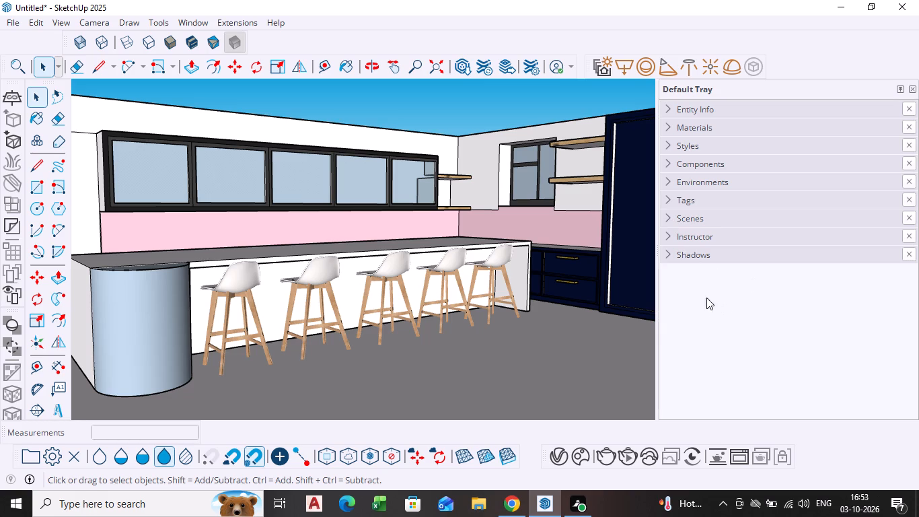
click(688, 256)
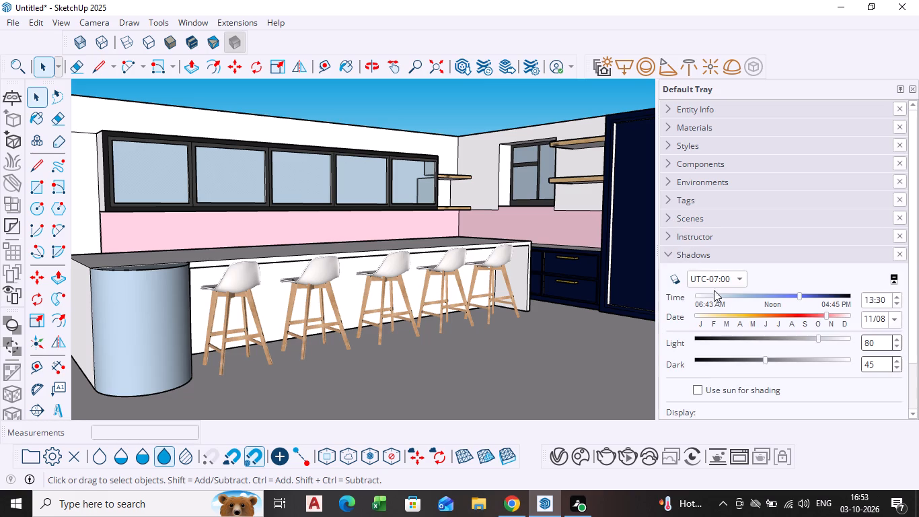
drag(821, 335, 846, 342)
click(845, 339)
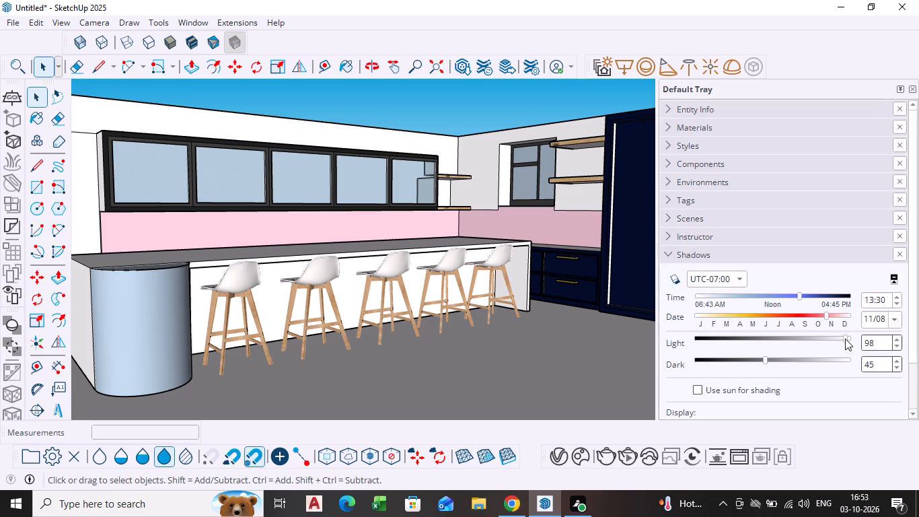
click(849, 339)
drag(767, 361, 860, 361)
scroll(525, 310, down, 3)
scroll(465, 314, down, 1)
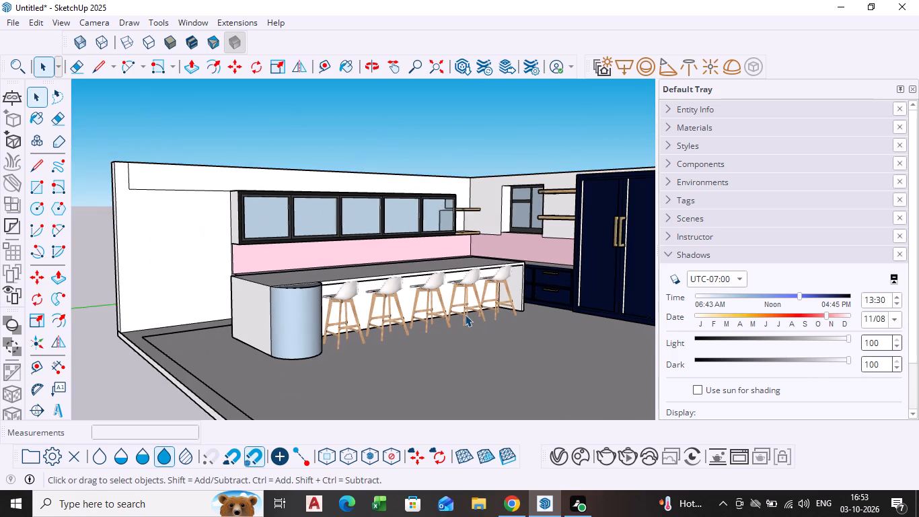
shift+middle_drag(459, 315, 341, 324)
click(681, 255)
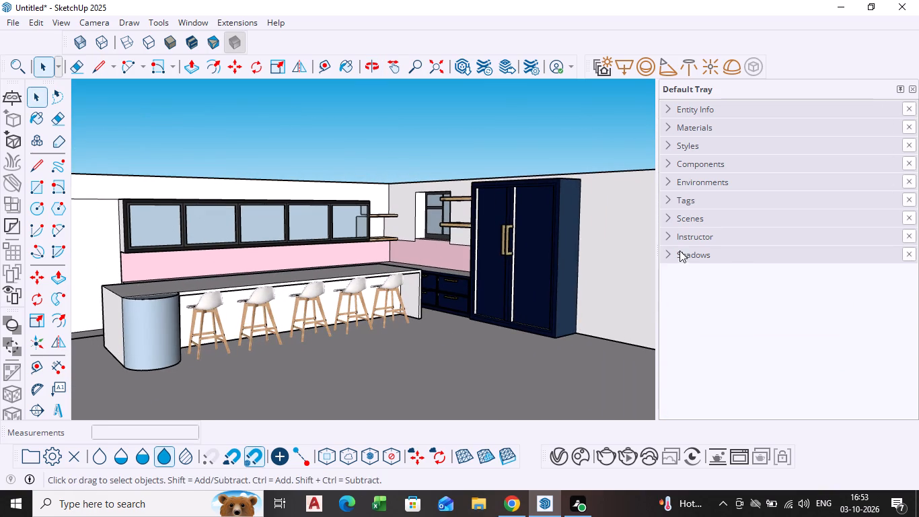
Paint the counter's white front panel behind the stools with the Wood material Plywood_08_1K.
click(677, 130)
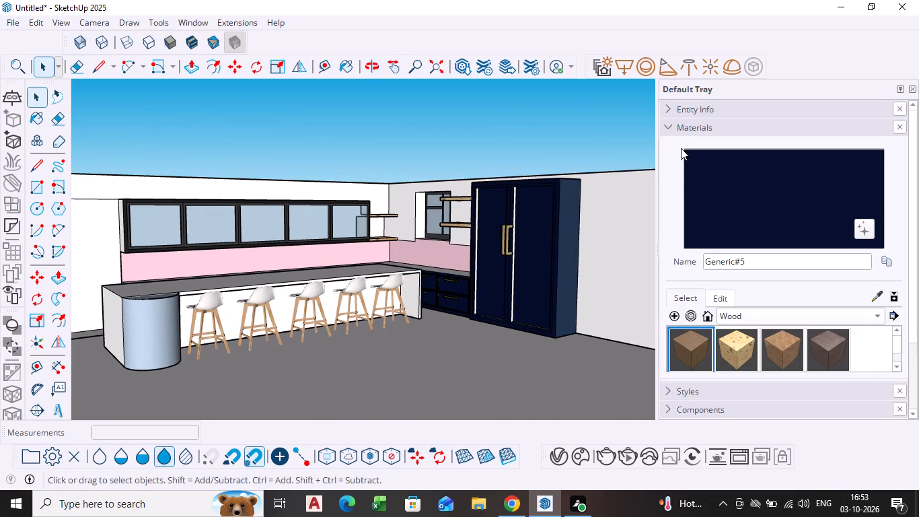
click(733, 345)
scroll(256, 298, up, 7)
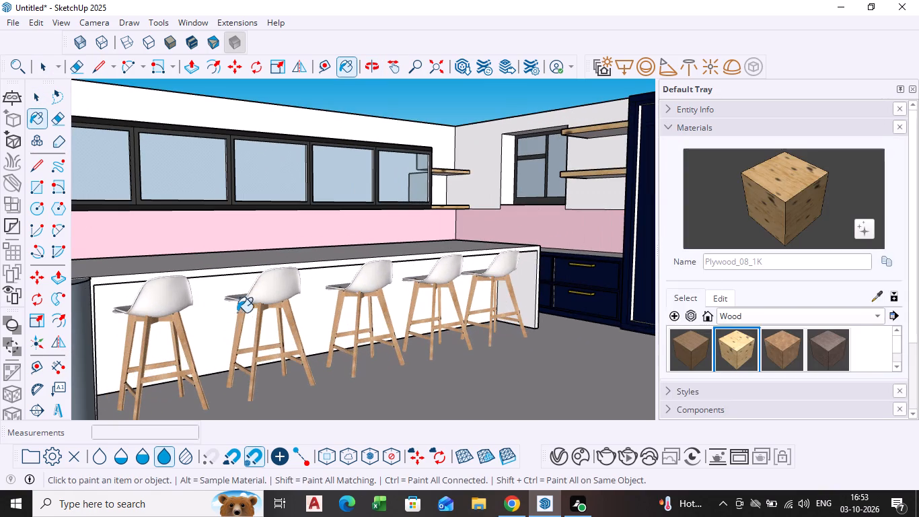
click(189, 316)
Paint the kitchen floor with the same Plywood_08_1K material.
scroll(219, 329, down, 2)
middle_drag(219, 329, 235, 331)
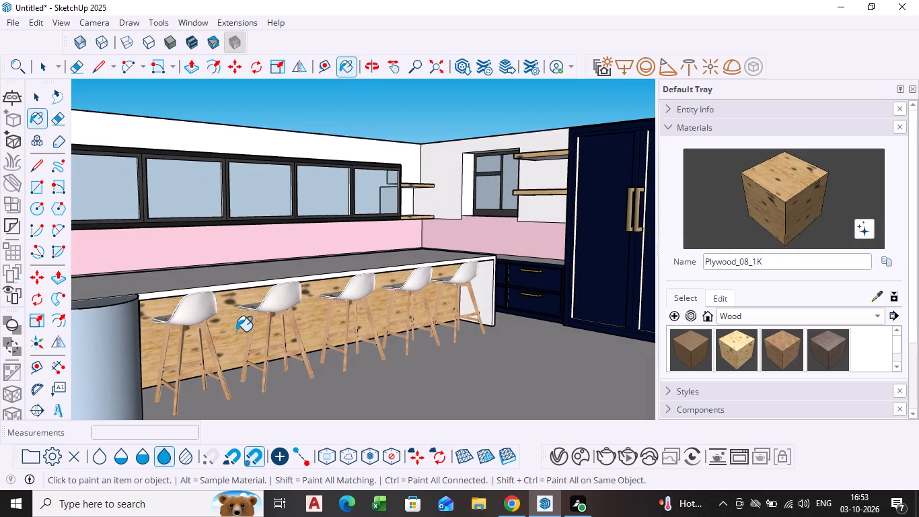
scroll(258, 323, up, 4)
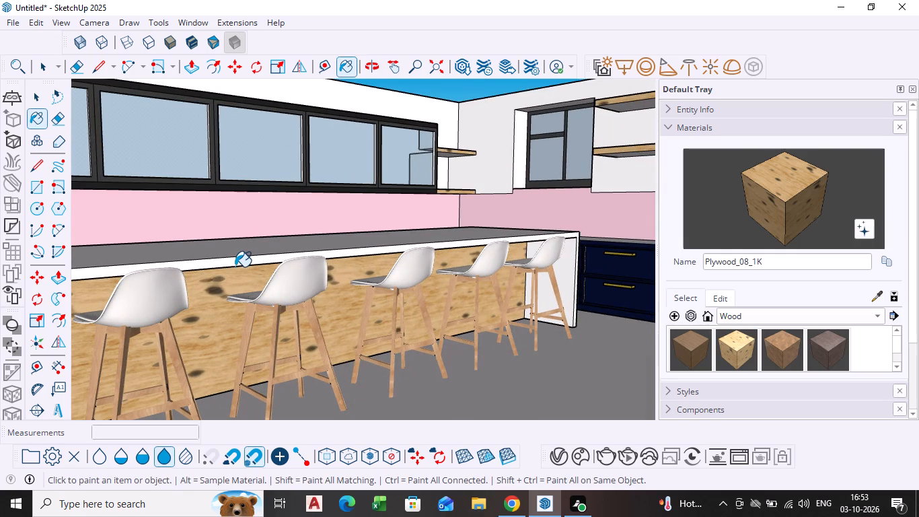
scroll(353, 382, down, 4)
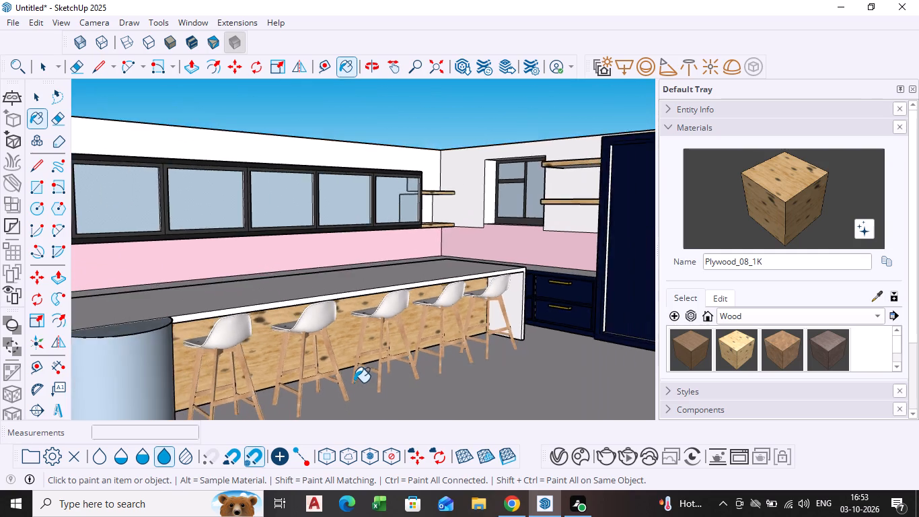
scroll(360, 389, down, 6)
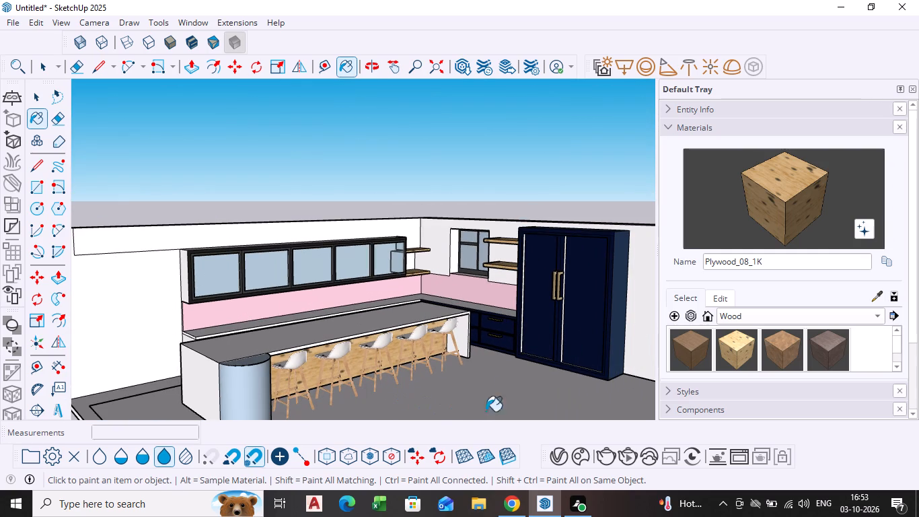
click(499, 377)
scroll(502, 394, down, 2)
middle_drag(502, 394, 406, 349)
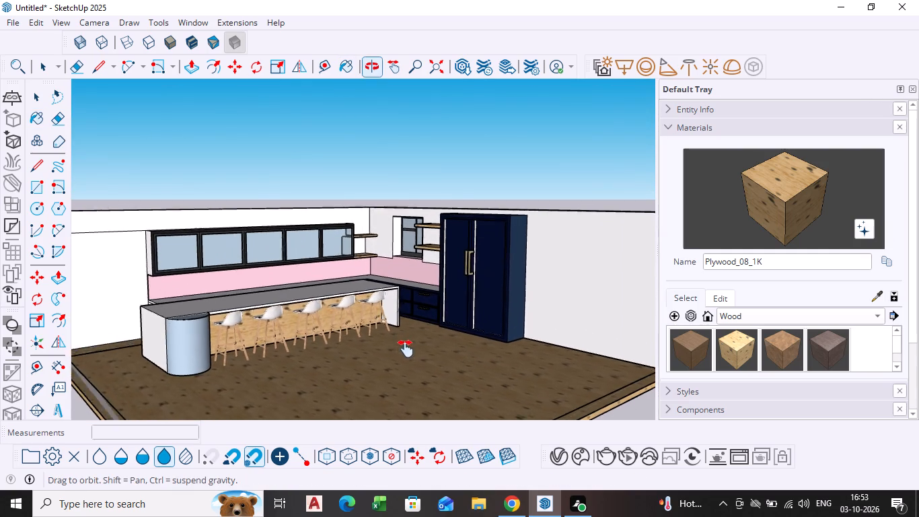
Undo the plywood paint applied to the kitchen floor.
middle_drag(406, 349, 400, 345)
click(778, 310)
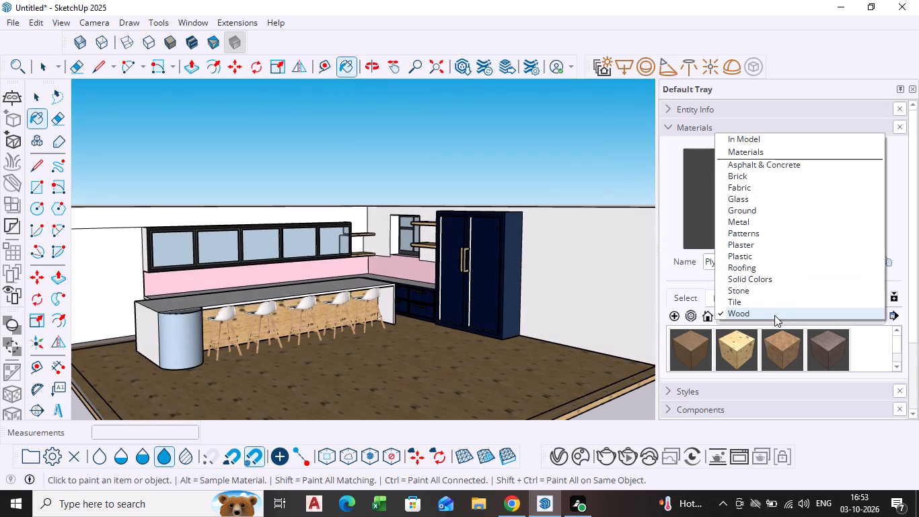
key(ctrl+z)
key(space)
click(544, 160)
key(ctrl+z)
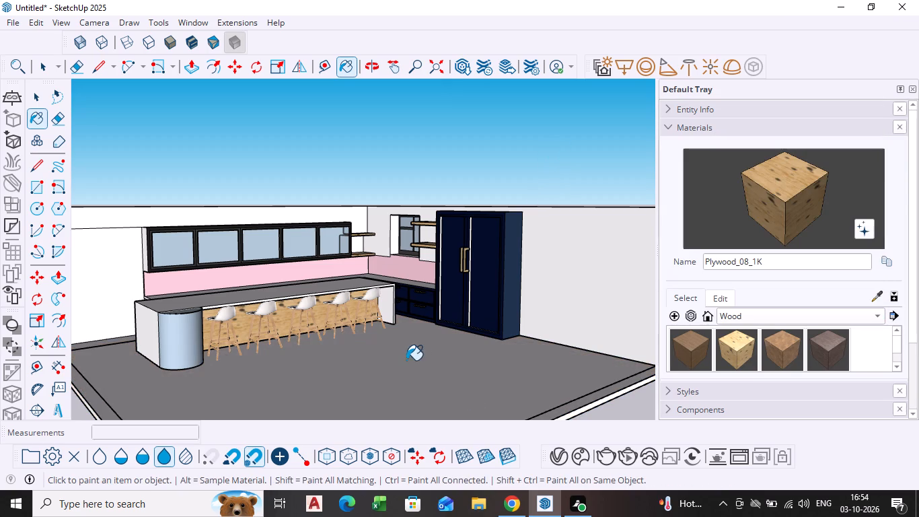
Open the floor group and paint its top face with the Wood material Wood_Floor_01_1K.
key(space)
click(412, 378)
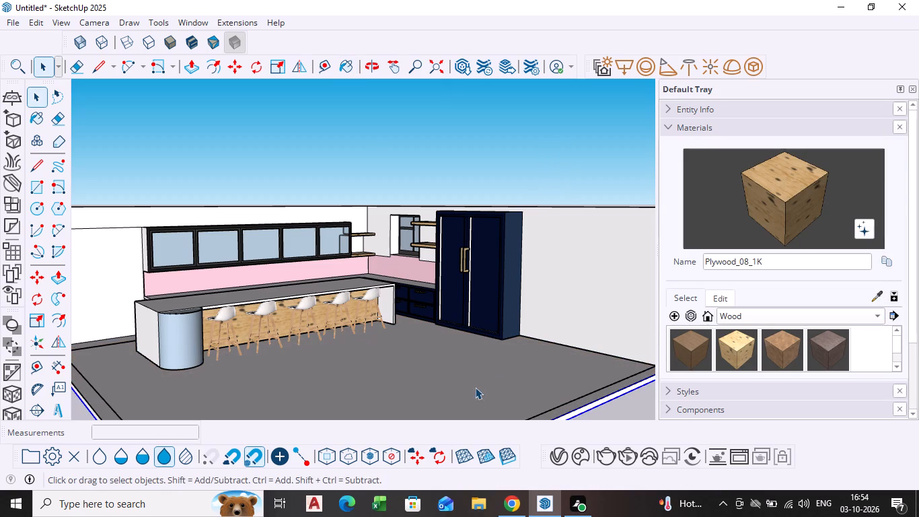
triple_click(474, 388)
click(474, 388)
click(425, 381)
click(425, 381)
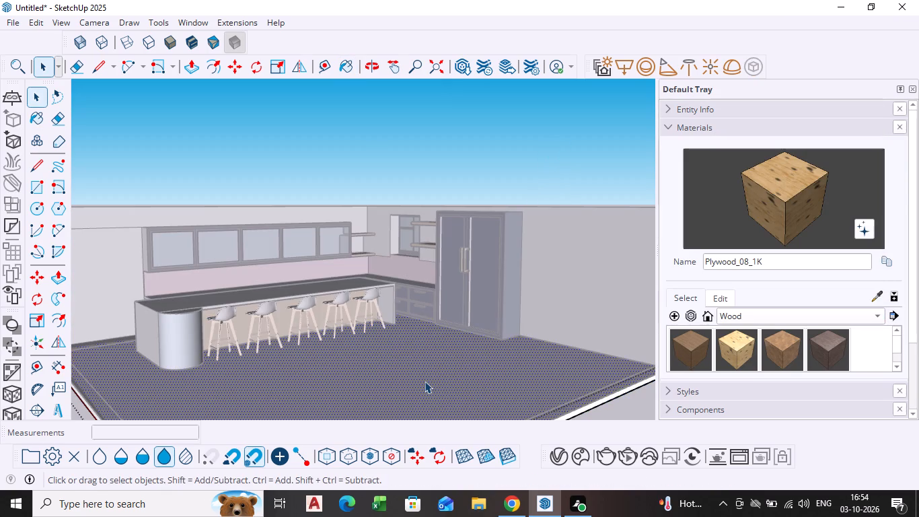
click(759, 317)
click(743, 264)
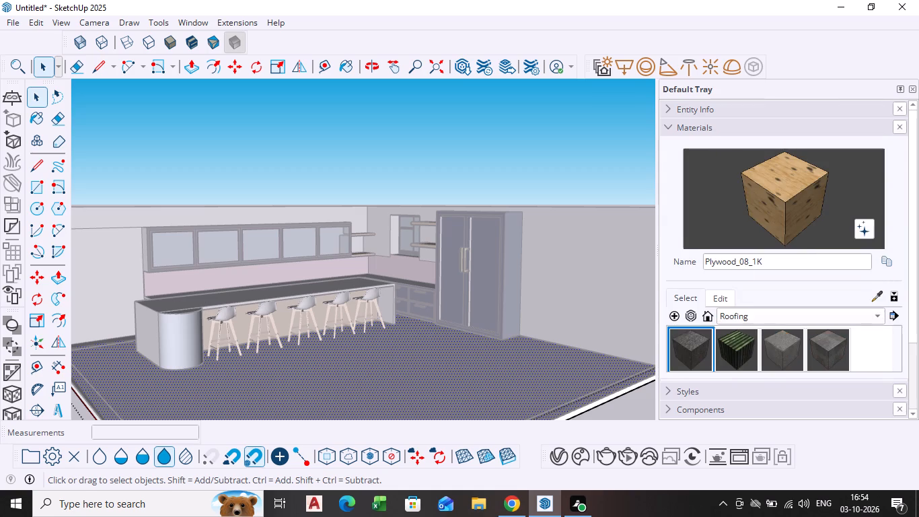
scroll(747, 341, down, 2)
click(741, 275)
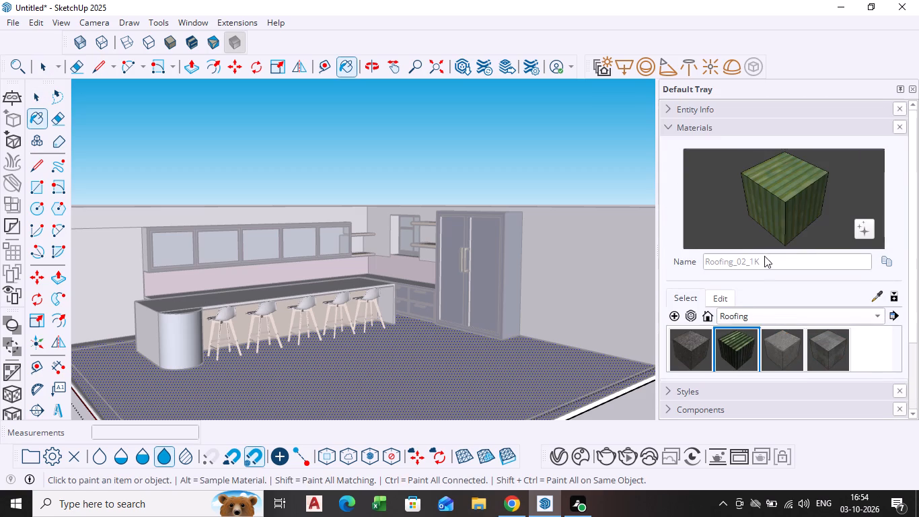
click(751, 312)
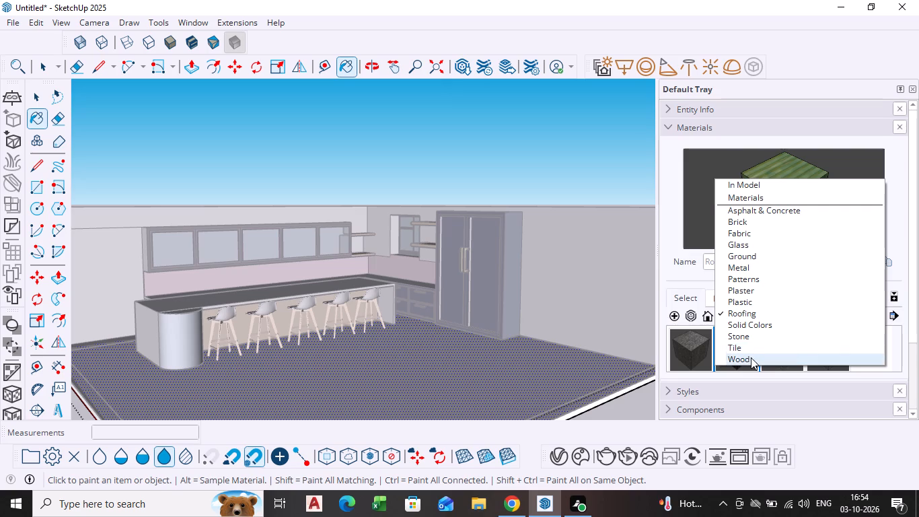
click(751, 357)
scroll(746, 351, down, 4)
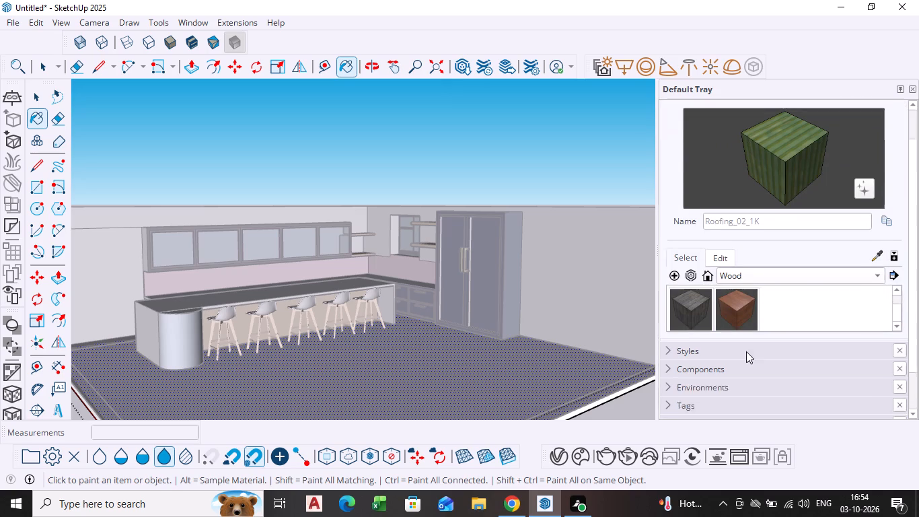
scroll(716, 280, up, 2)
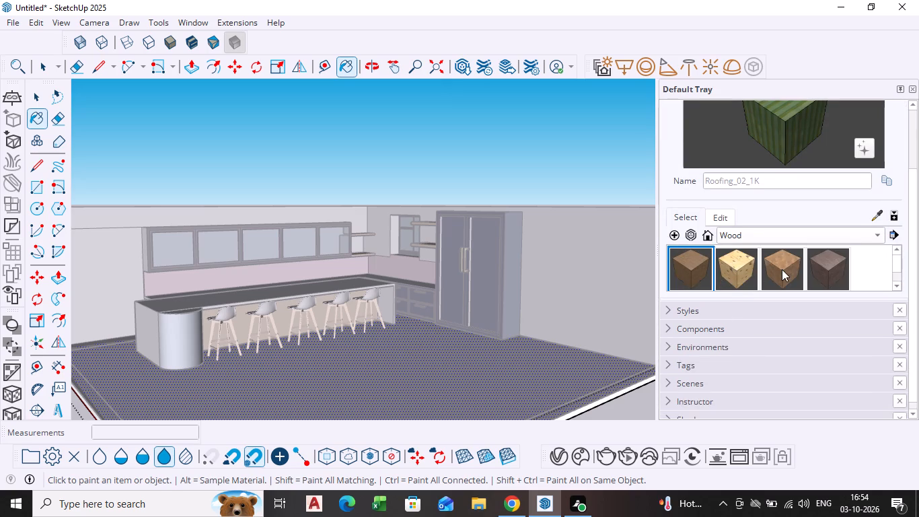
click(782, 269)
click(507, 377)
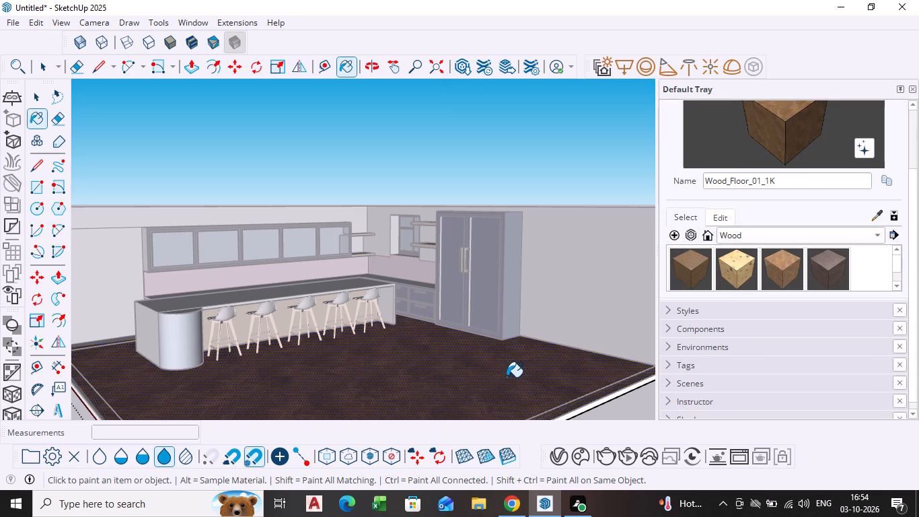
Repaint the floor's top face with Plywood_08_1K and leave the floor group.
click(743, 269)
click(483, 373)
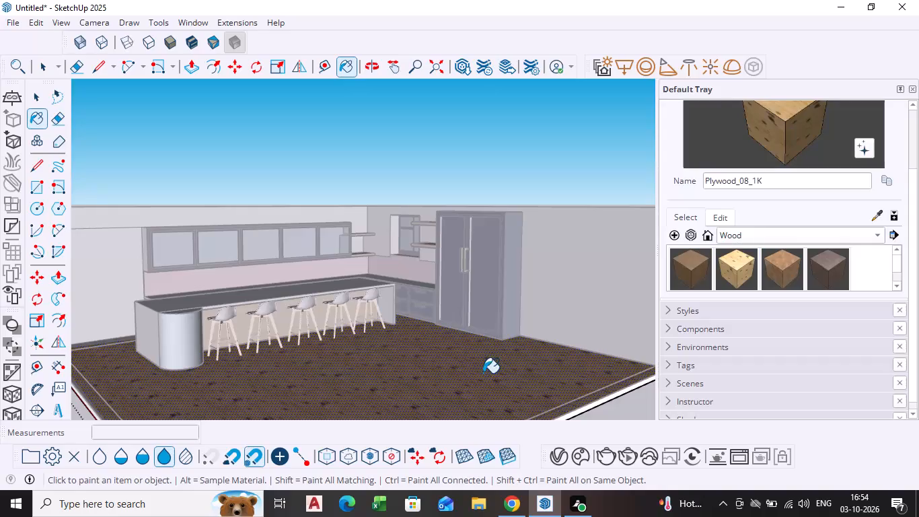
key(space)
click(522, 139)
Examine the painted floor together with the counter and stools from several viewpoints.
scroll(436, 337, down, 4)
middle_drag(429, 355, 406, 355)
scroll(429, 355, down, 1)
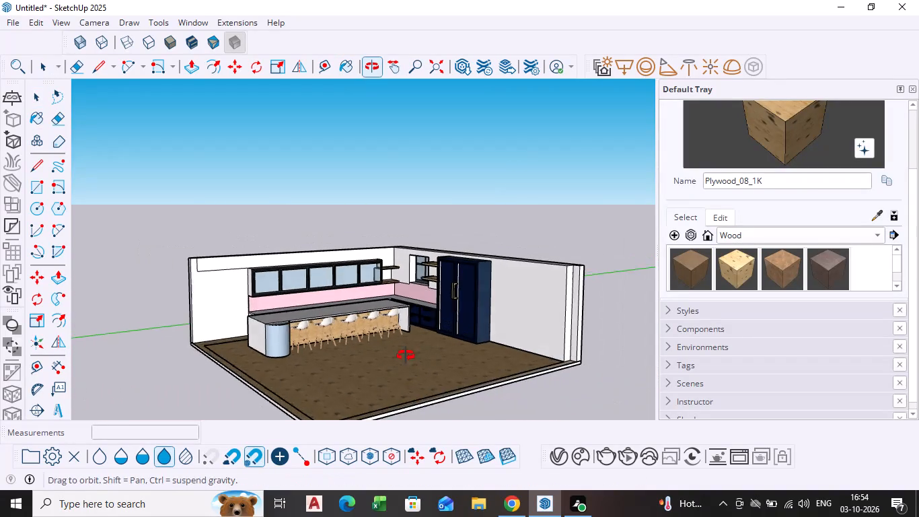
middle_drag(406, 355, 404, 355)
scroll(369, 349, up, 3)
middle_drag(371, 356, 426, 341)
scroll(362, 337, up, 4)
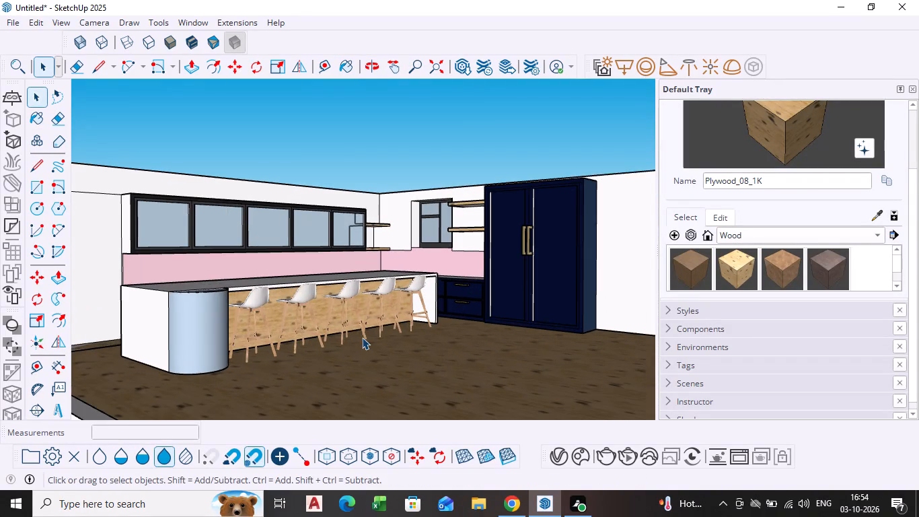
middle_drag(346, 345, 375, 342)
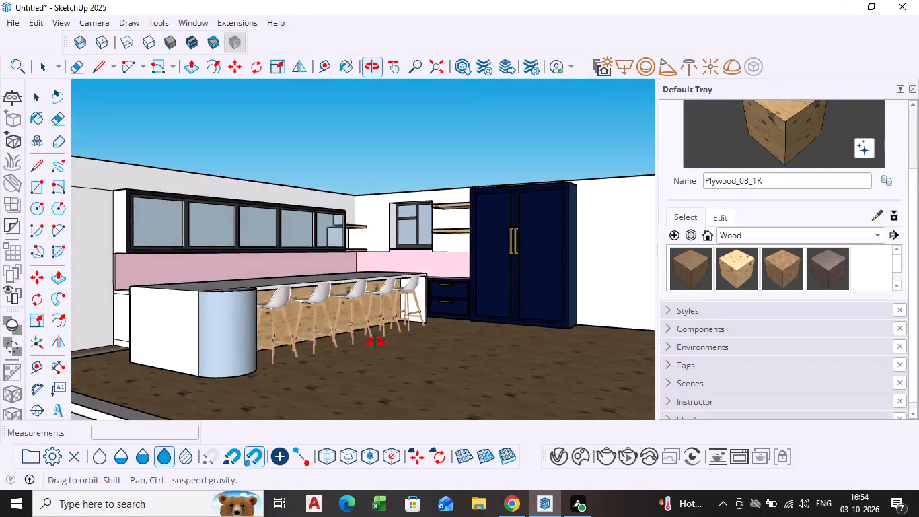
middle_drag(375, 342, 356, 338)
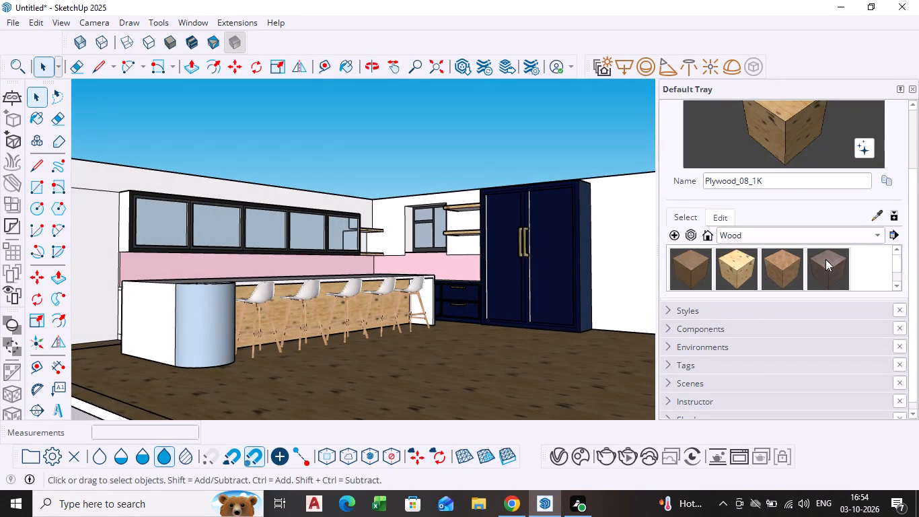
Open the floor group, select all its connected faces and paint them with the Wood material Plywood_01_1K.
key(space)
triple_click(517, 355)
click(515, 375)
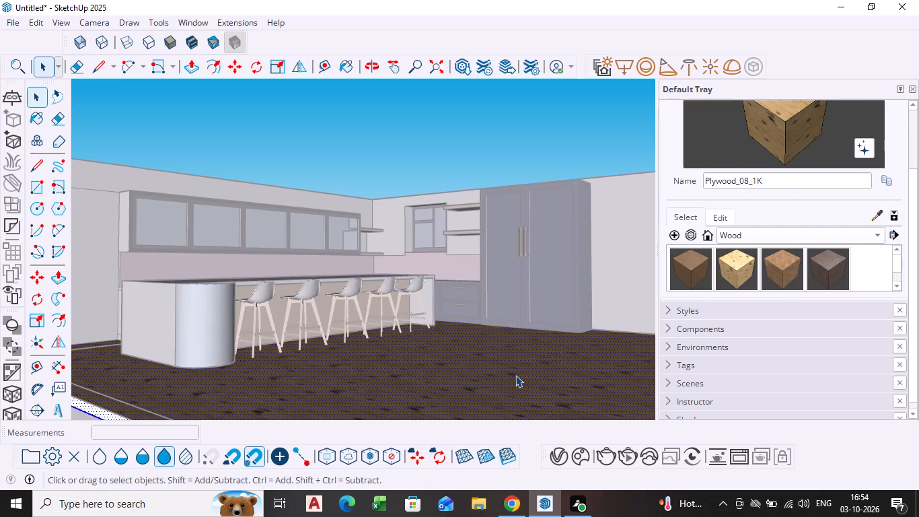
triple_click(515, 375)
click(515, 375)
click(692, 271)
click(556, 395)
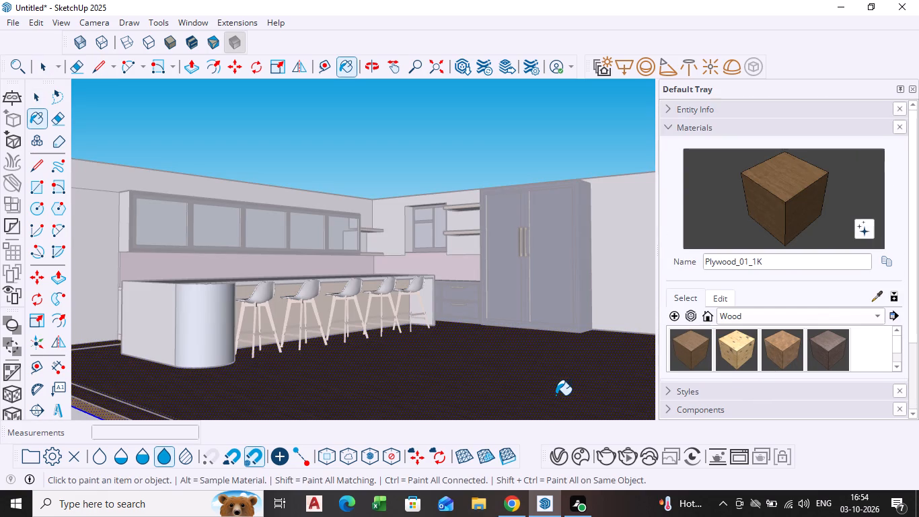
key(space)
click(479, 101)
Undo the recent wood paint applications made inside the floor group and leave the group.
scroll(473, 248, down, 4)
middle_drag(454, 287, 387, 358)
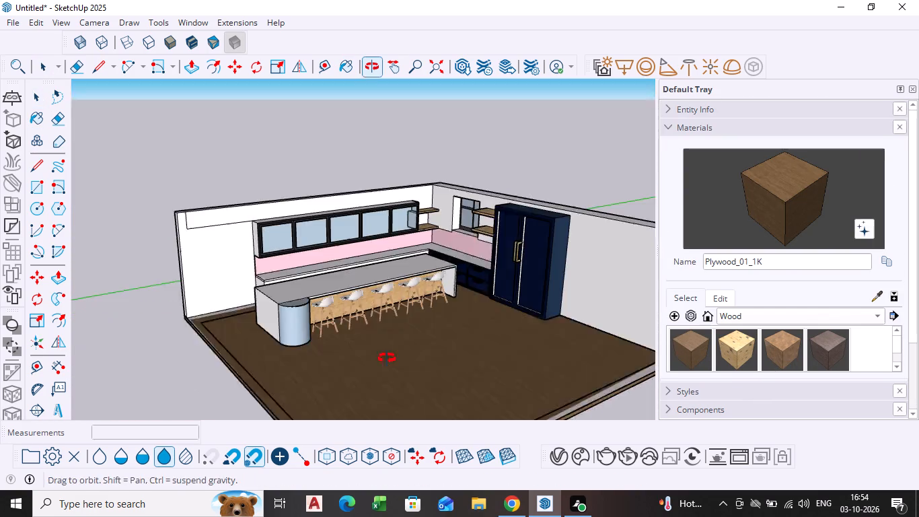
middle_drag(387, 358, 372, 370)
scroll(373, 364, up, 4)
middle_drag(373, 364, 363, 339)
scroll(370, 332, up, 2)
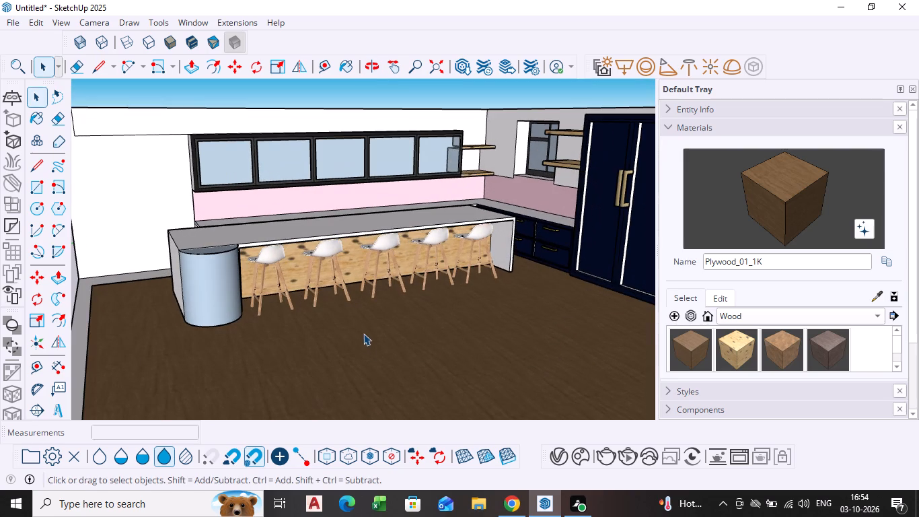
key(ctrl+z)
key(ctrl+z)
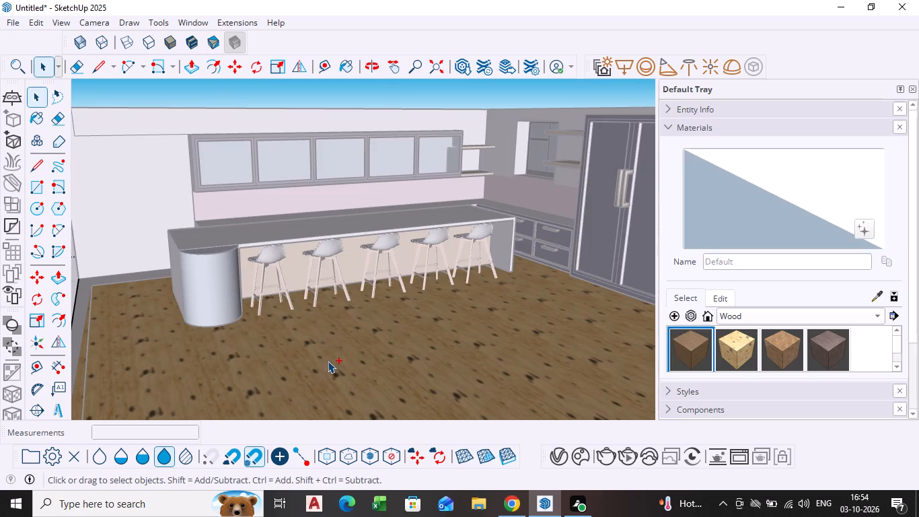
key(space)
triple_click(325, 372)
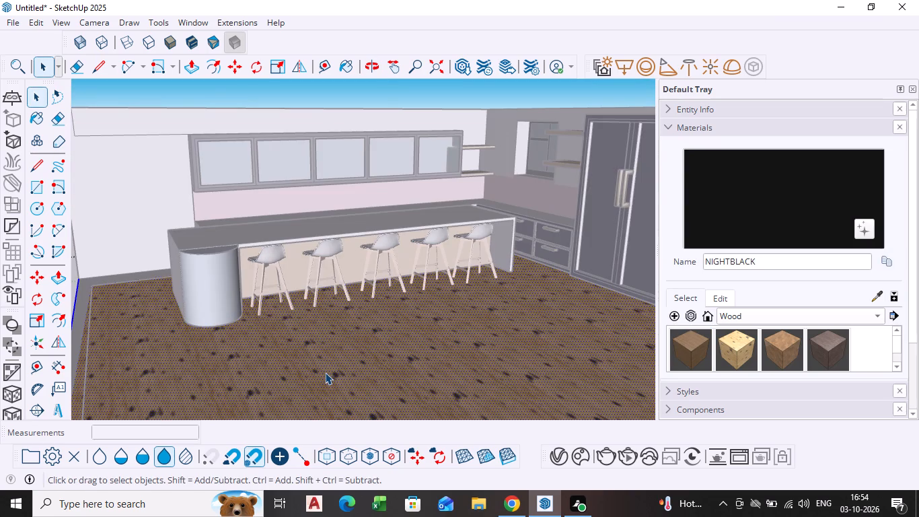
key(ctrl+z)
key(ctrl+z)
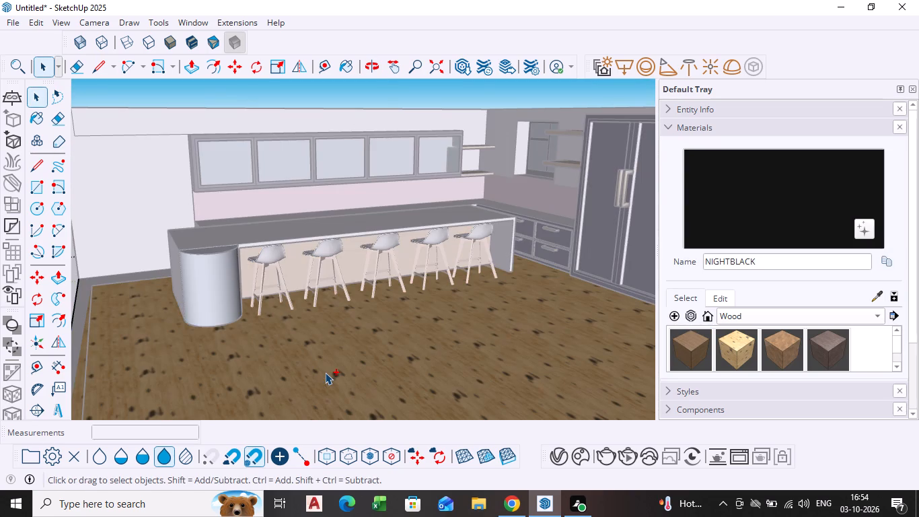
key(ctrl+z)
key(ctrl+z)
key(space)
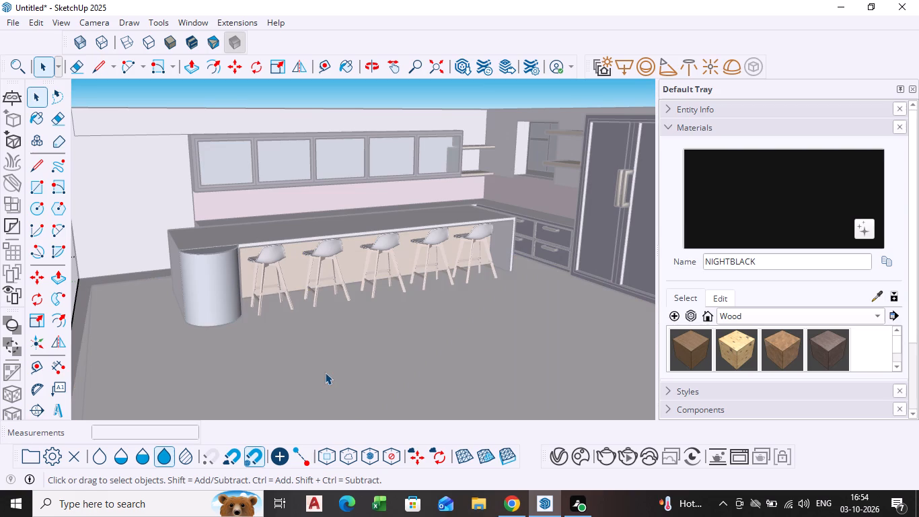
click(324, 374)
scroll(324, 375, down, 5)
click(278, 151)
Open the floor group and paint the inner floor surface with the Wood material Plywood_01_1K.
scroll(285, 391, up, 2)
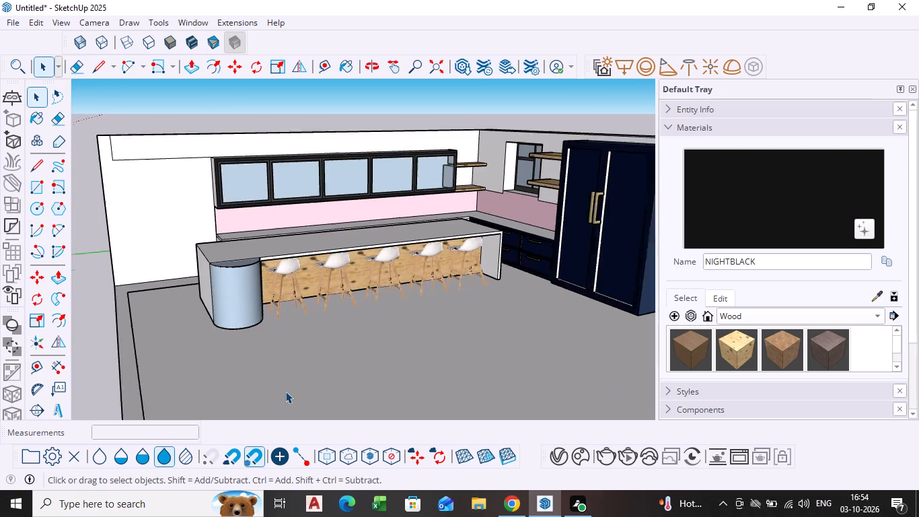
scroll(285, 391, up, 2)
triple_click(285, 391)
double_click(285, 391)
click(275, 382)
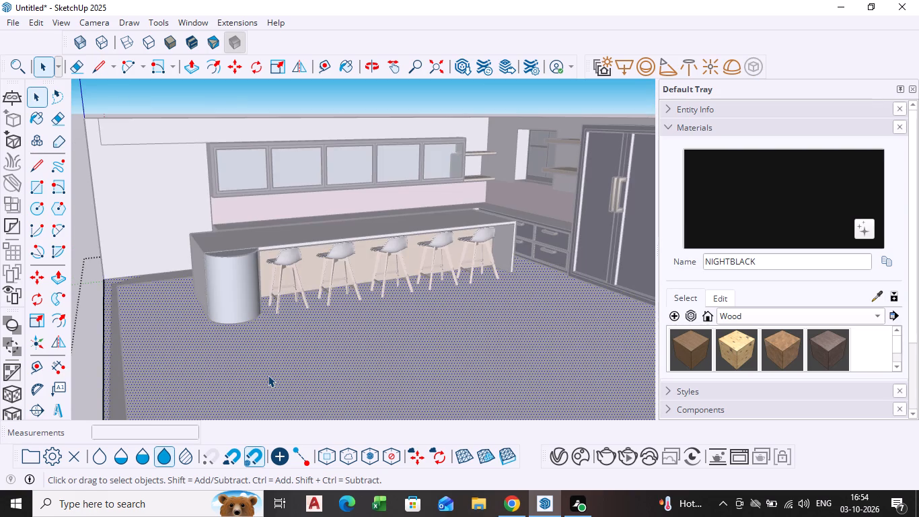
scroll(268, 375, down, 4)
middle_drag(268, 375, 240, 287)
click(252, 325)
triple_click(247, 338)
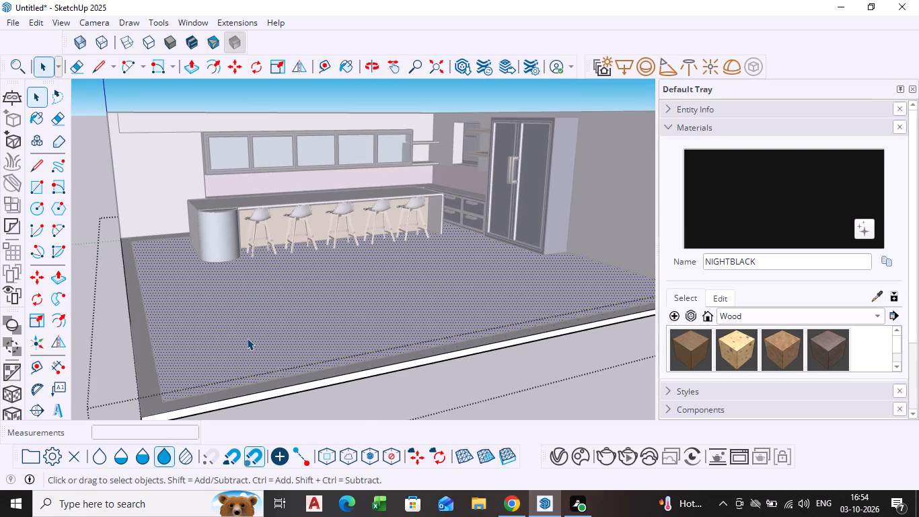
double_click(346, 356)
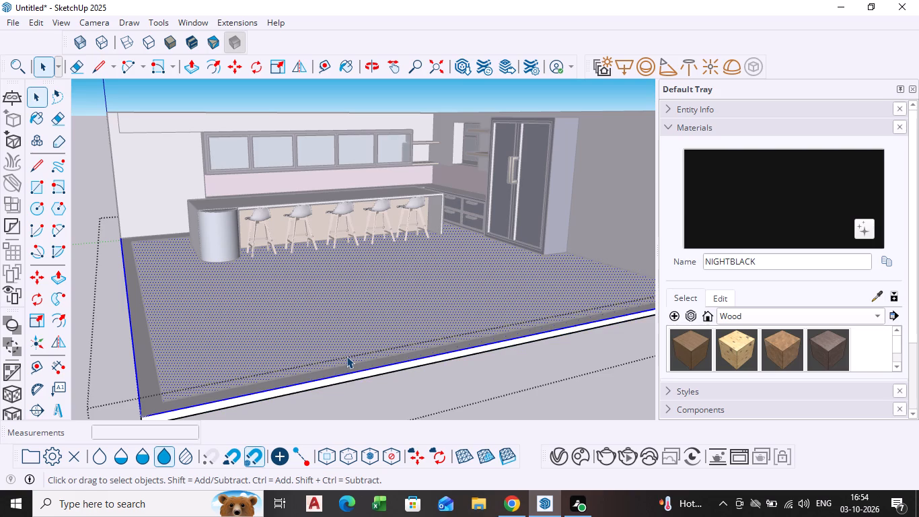
click(694, 351)
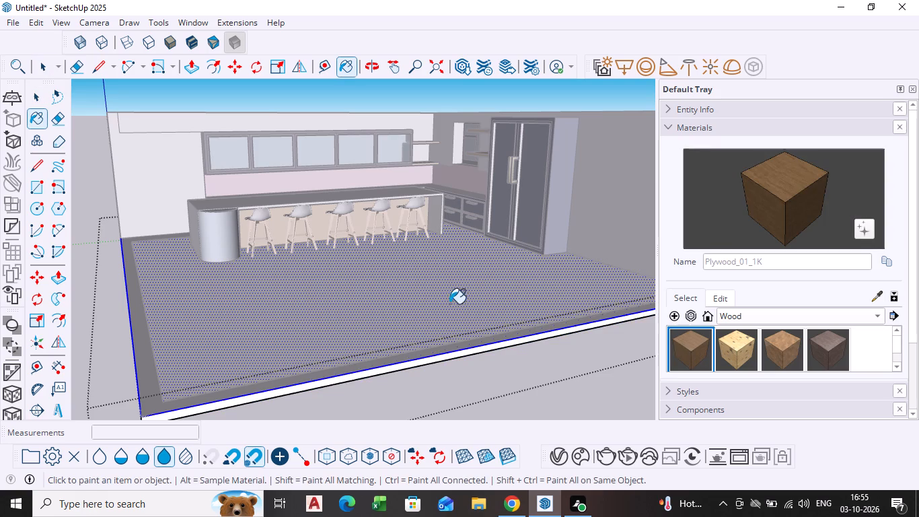
click(440, 302)
key(space)
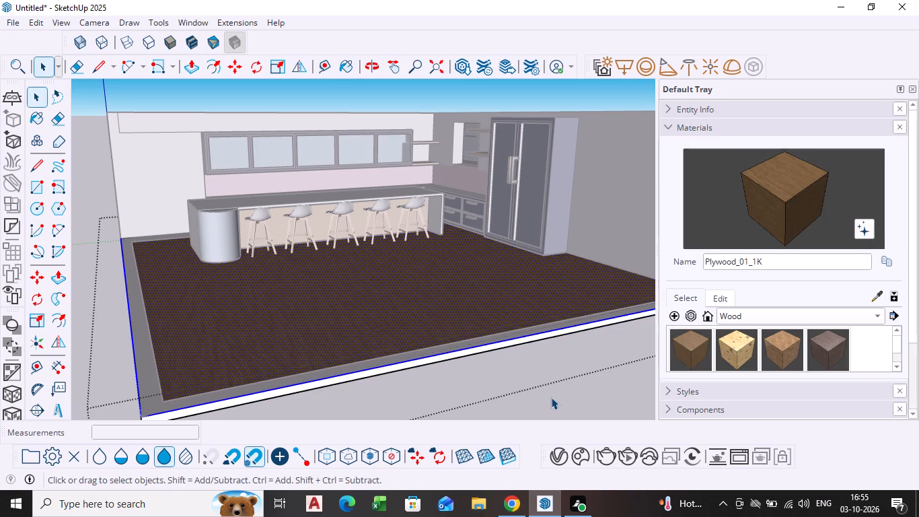
click(551, 397)
Examine the repainted floor against the counter, stools and cabinets from several viewpoints.
scroll(490, 369, down, 2)
middle_drag(489, 369, 425, 404)
scroll(347, 328, up, 4)
middle_drag(344, 329, 427, 349)
scroll(386, 309, up, 2)
scroll(394, 303, down, 1)
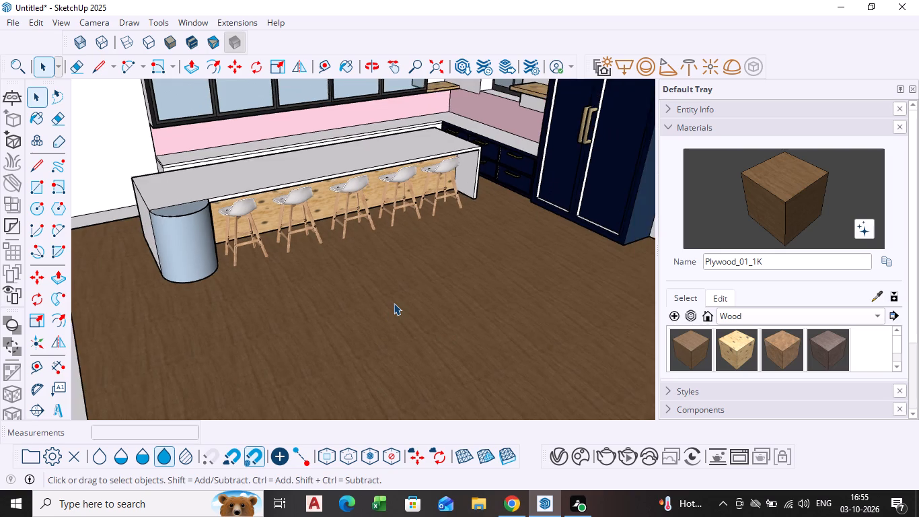
shift+middle_drag(394, 303, 344, 392)
shift+middle_drag(344, 358, 342, 332)
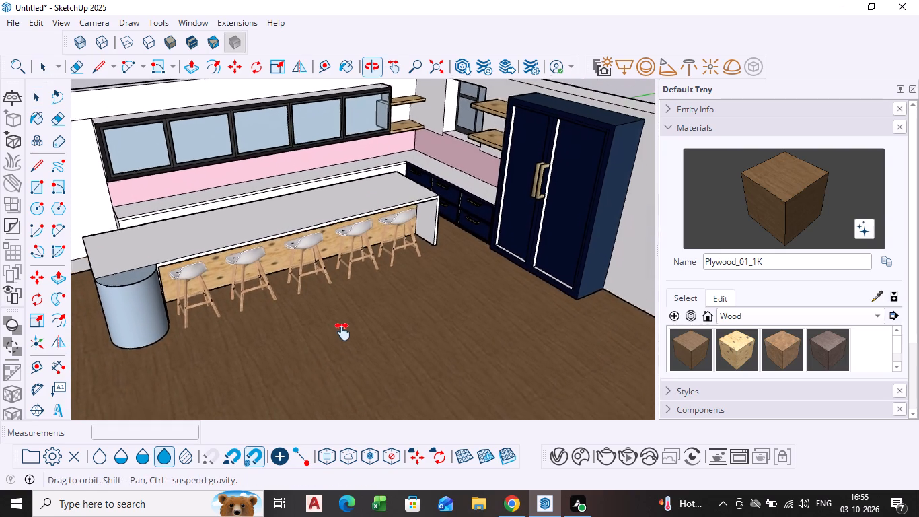
shift+middle_drag(342, 332, 385, 364)
shift+scroll(385, 355, down, 1)
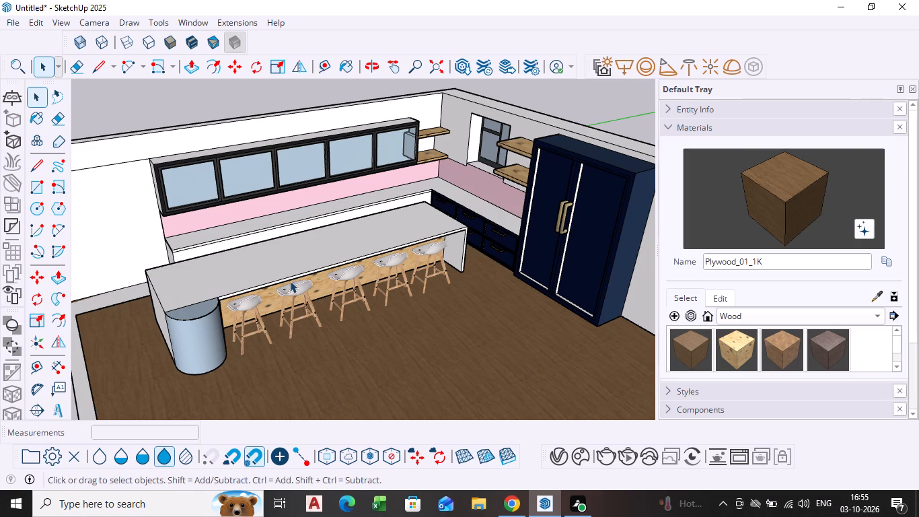
middle_drag(334, 288, 345, 269)
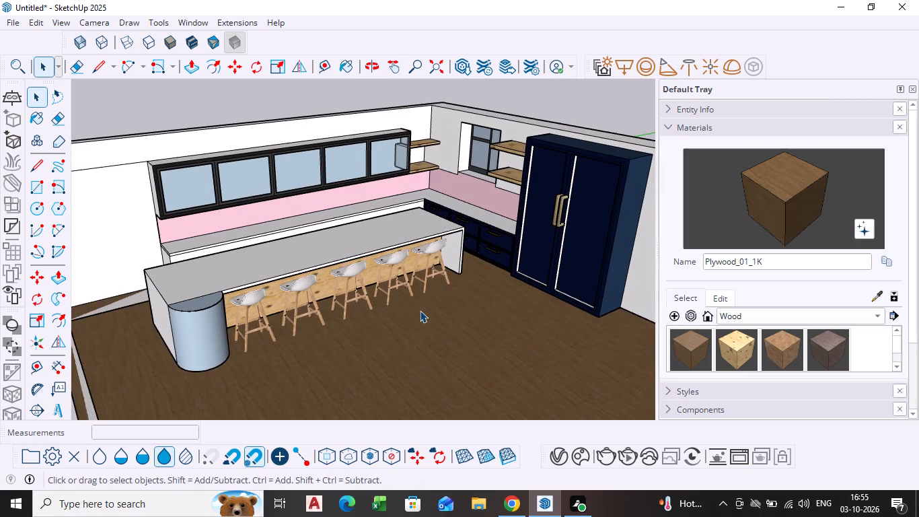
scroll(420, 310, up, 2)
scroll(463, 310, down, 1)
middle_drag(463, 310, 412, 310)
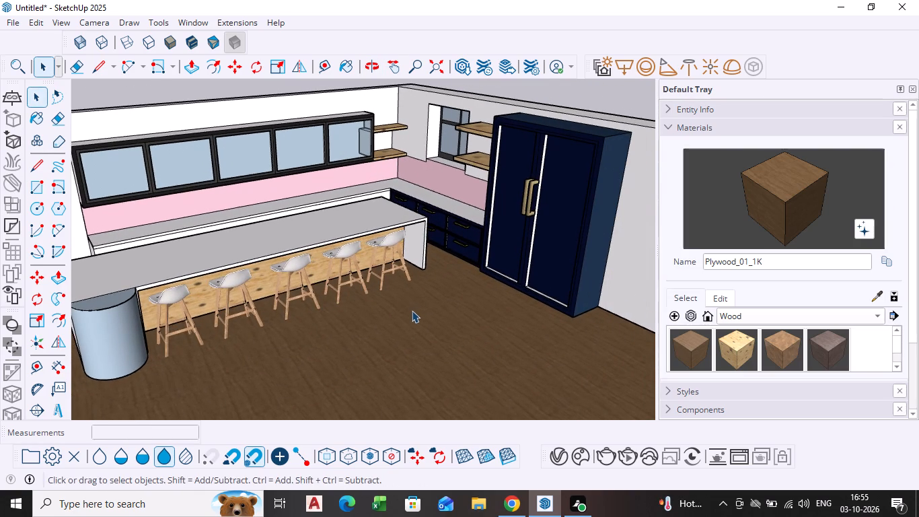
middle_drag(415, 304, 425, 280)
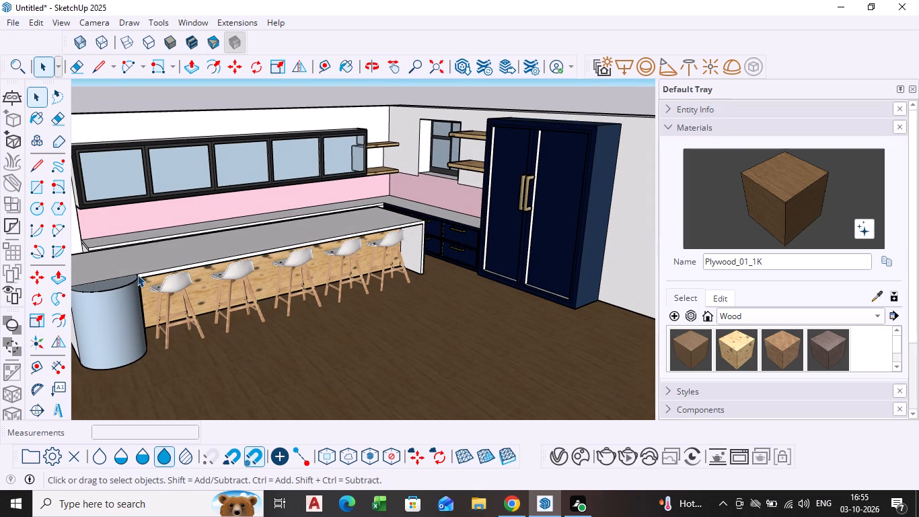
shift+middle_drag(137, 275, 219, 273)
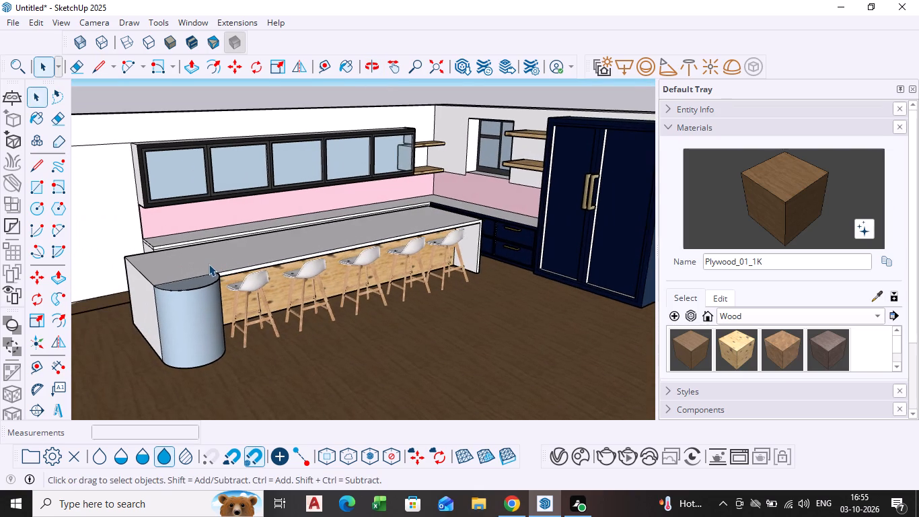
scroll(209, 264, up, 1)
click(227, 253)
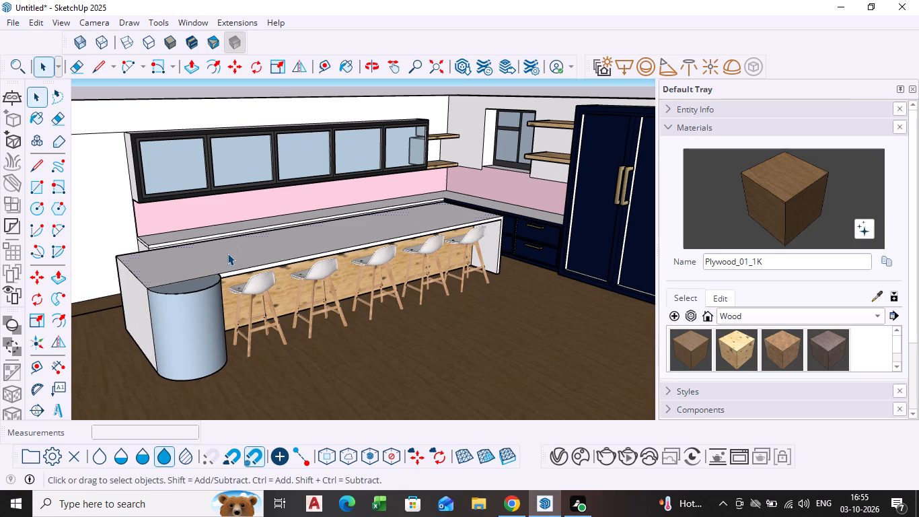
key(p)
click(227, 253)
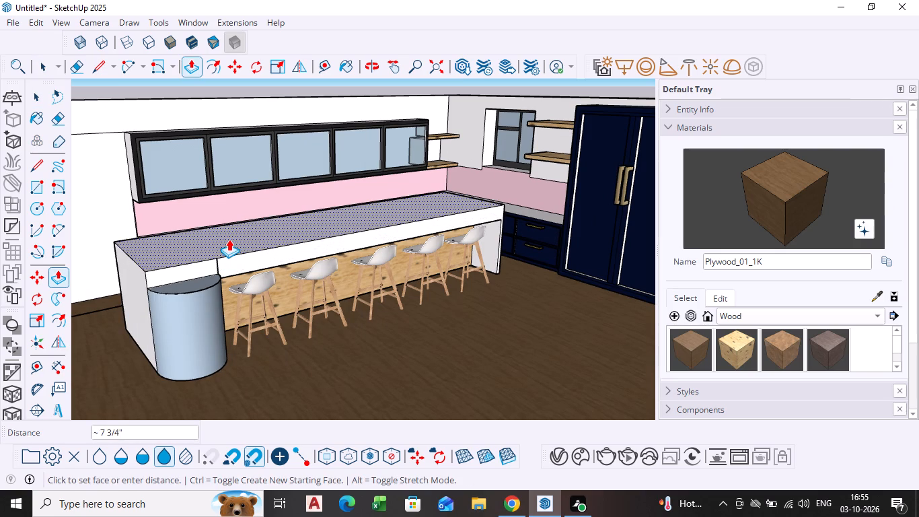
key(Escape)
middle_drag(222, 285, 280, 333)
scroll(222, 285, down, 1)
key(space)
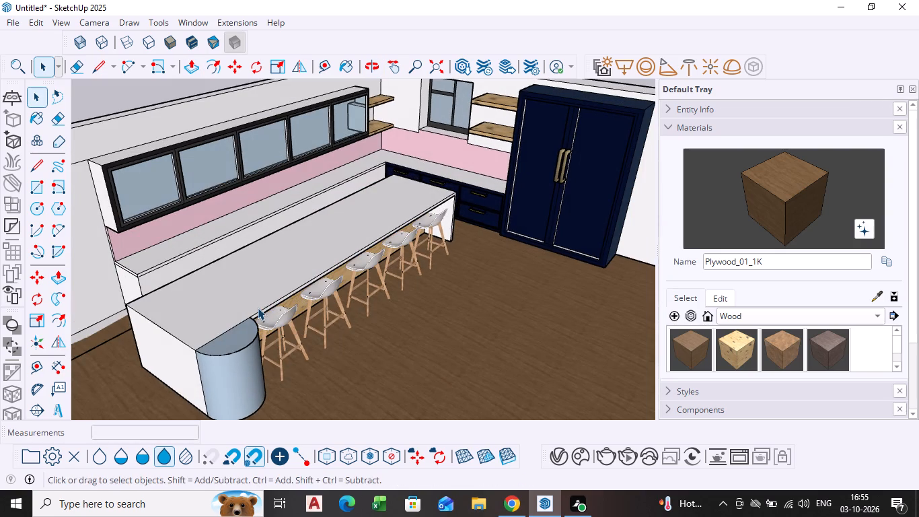
Select the flat end face of the island counter beside its rounded end and view its entity information.
click(252, 302)
middle_drag(252, 302, 291, 318)
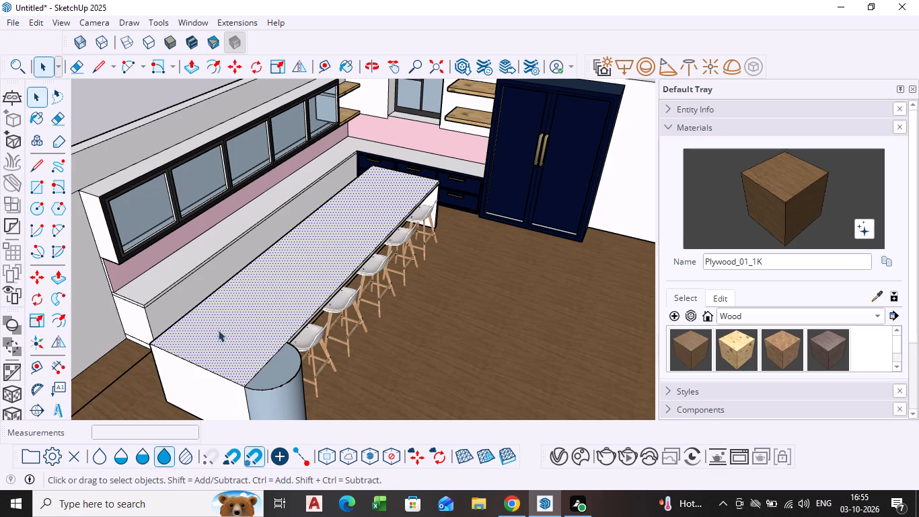
scroll(173, 341, down, 1)
middle_drag(173, 341, 177, 236)
middle_drag(240, 289, 241, 236)
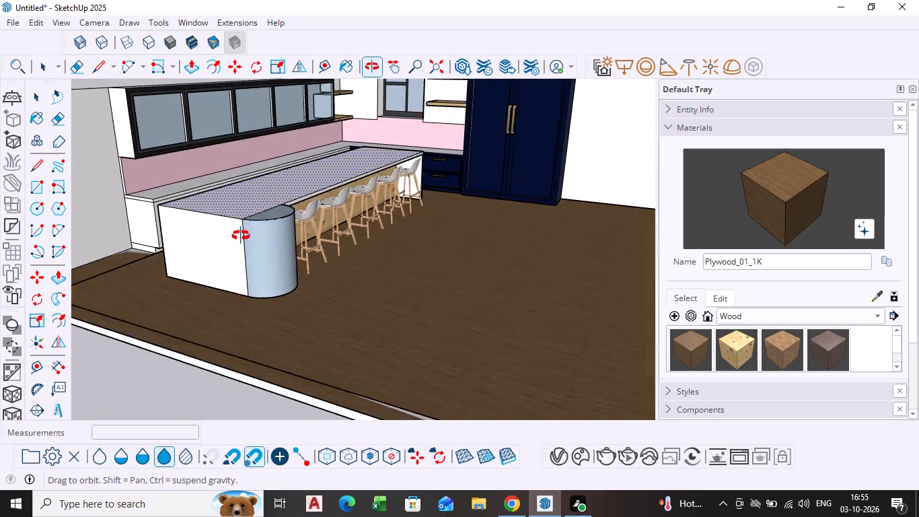
middle_drag(241, 236, 241, 235)
scroll(252, 260, up, 7)
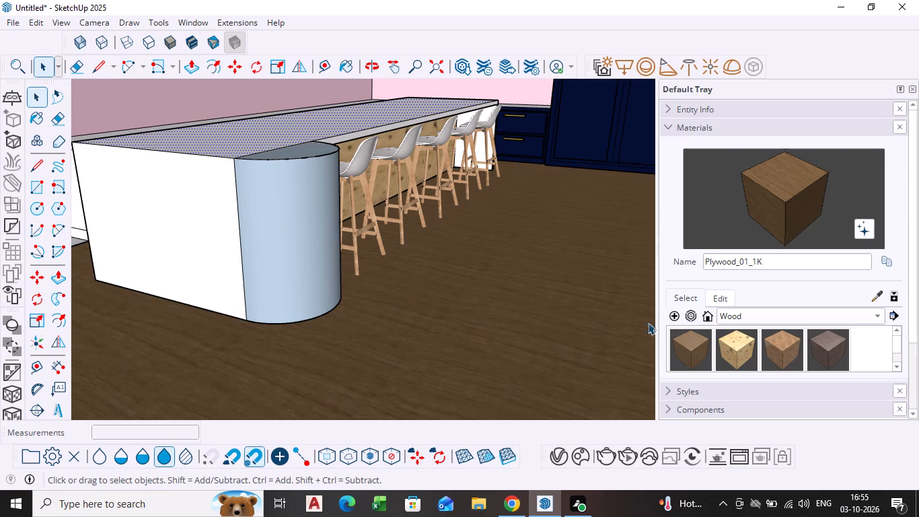
middle_drag(371, 264, 351, 219)
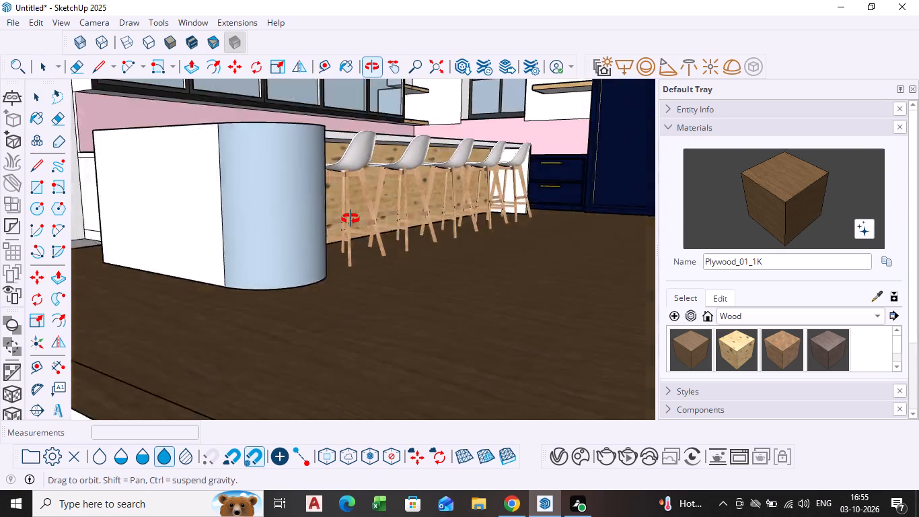
middle_drag(351, 219, 357, 209)
middle_drag(231, 214, 279, 285)
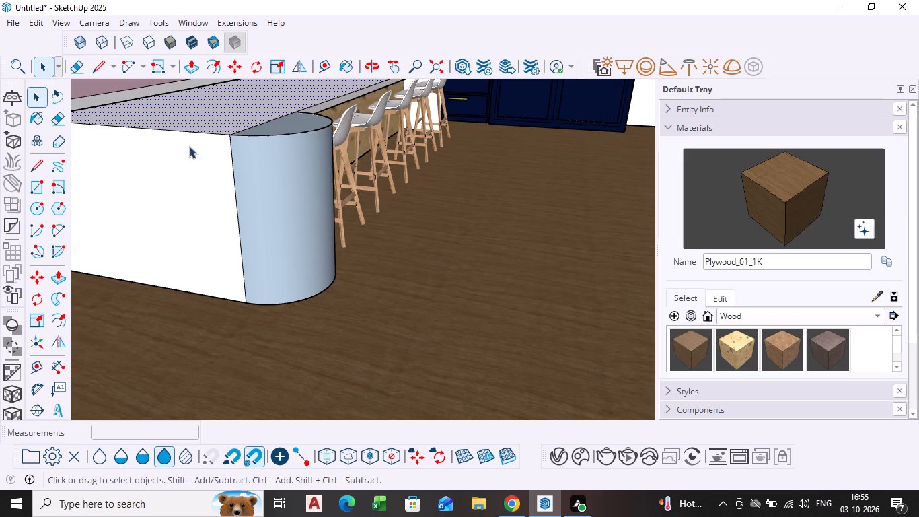
click(194, 230)
scroll(729, 120, up, 3)
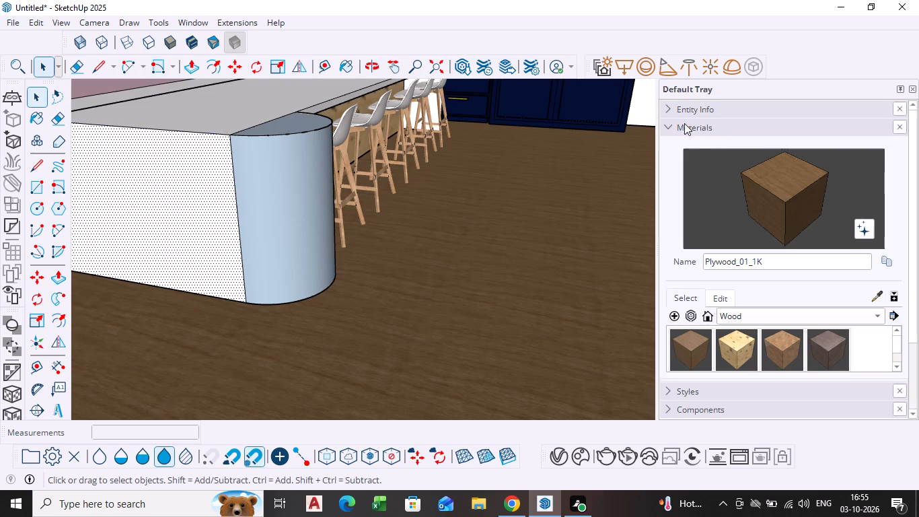
click(679, 129)
click(672, 108)
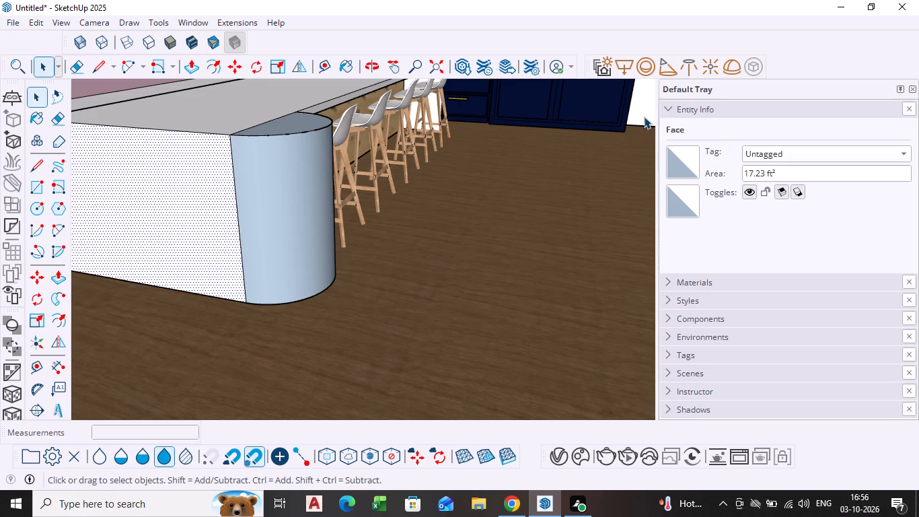
click(677, 102)
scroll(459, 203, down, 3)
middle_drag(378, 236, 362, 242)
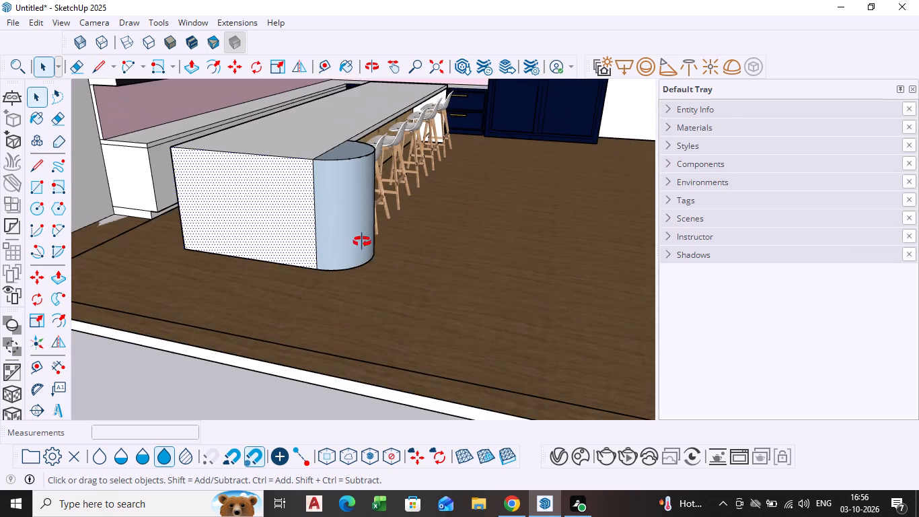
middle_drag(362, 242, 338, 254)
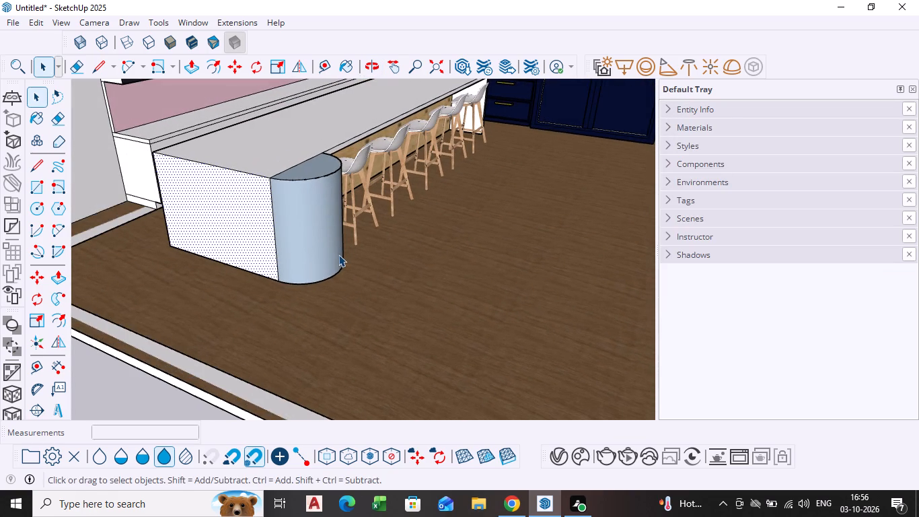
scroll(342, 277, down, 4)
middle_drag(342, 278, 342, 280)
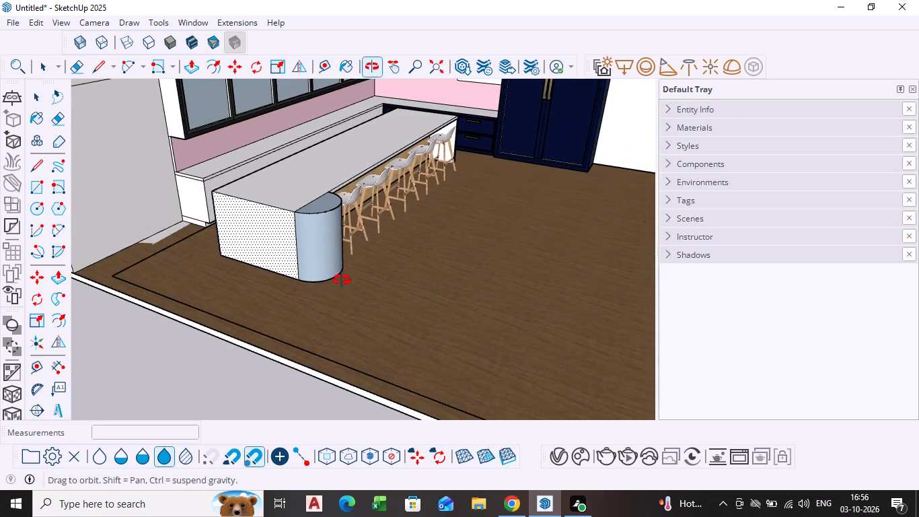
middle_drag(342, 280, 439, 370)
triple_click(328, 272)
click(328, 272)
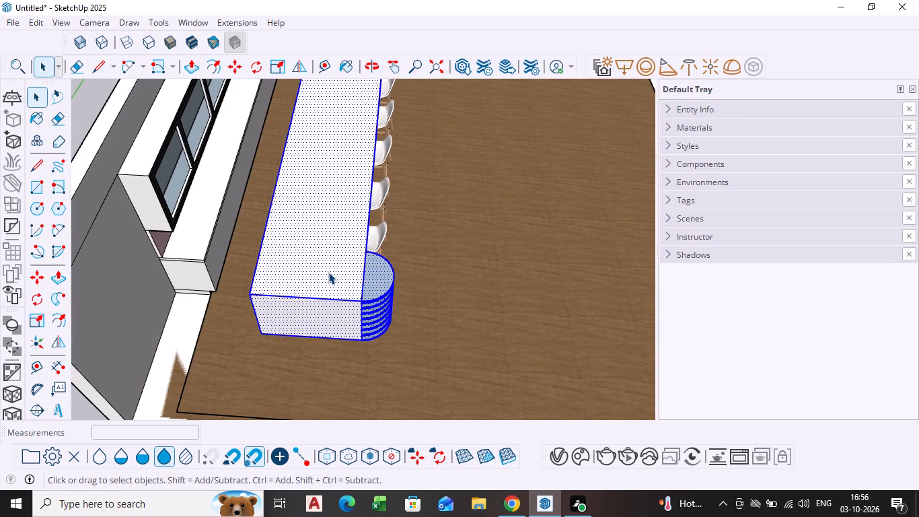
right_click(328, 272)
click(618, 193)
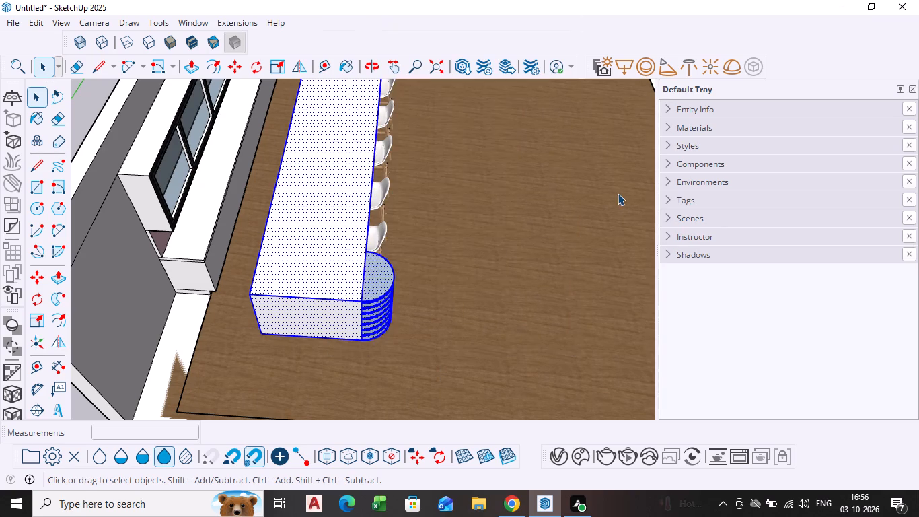
Examine the island counter's rounded end and its junction with the flat end face from several viewpoints.
scroll(532, 260, down, 5)
middle_drag(532, 260, 372, 188)
scroll(385, 188, up, 1)
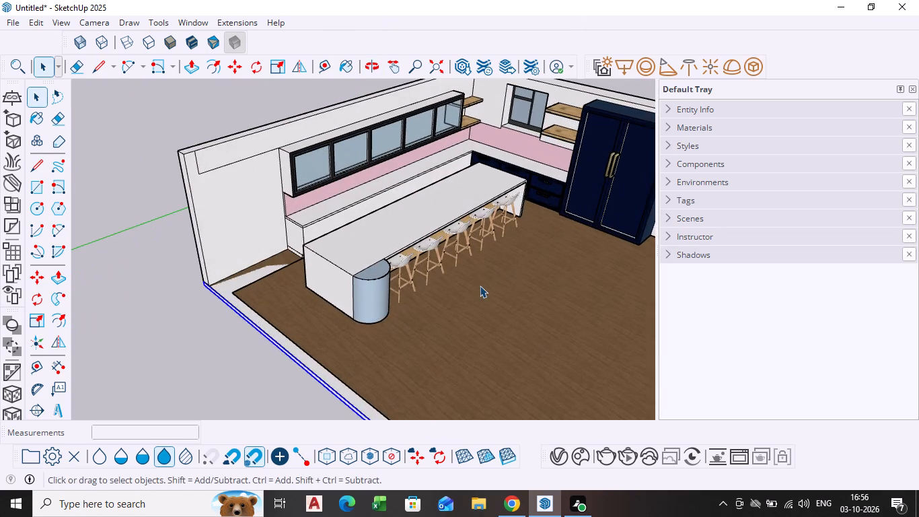
middle_drag(478, 285, 371, 246)
scroll(476, 257, down, 1)
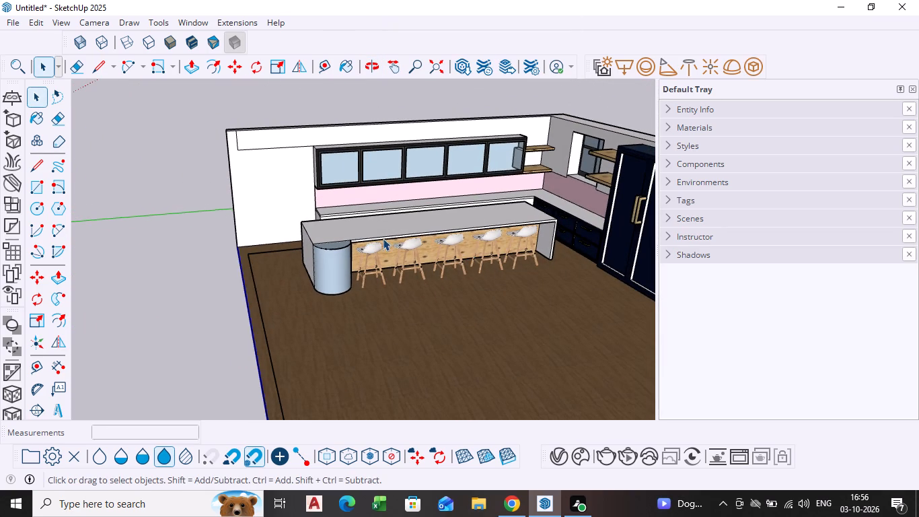
middle_drag(381, 239, 478, 221)
scroll(388, 258, up, 4)
middle_drag(367, 274, 379, 304)
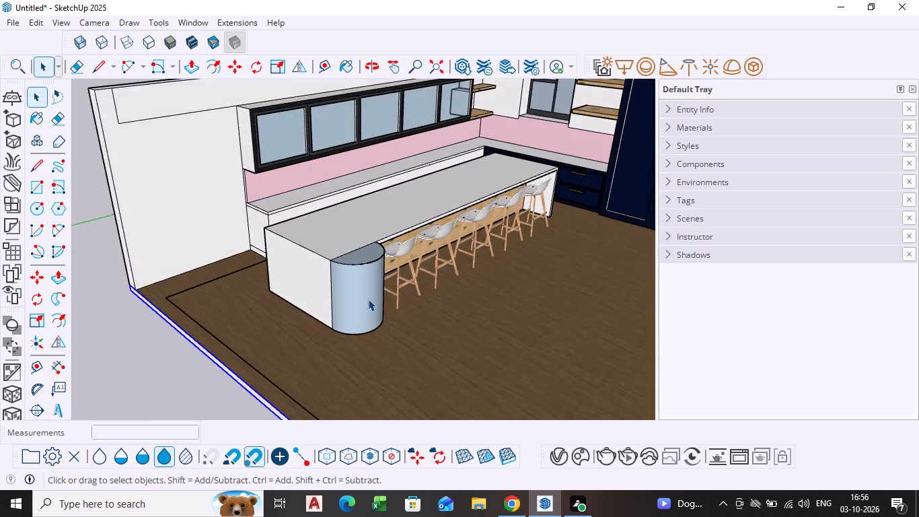
scroll(367, 295, up, 2)
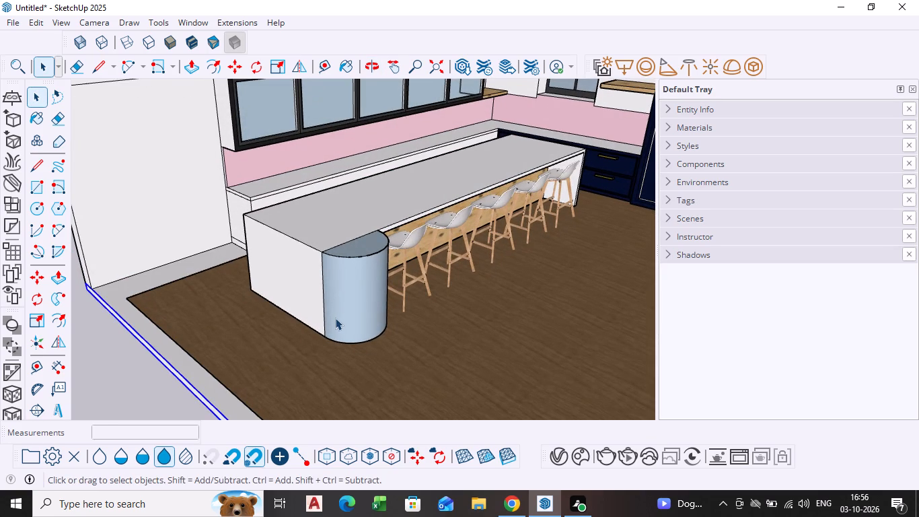
middle_drag(332, 324, 355, 308)
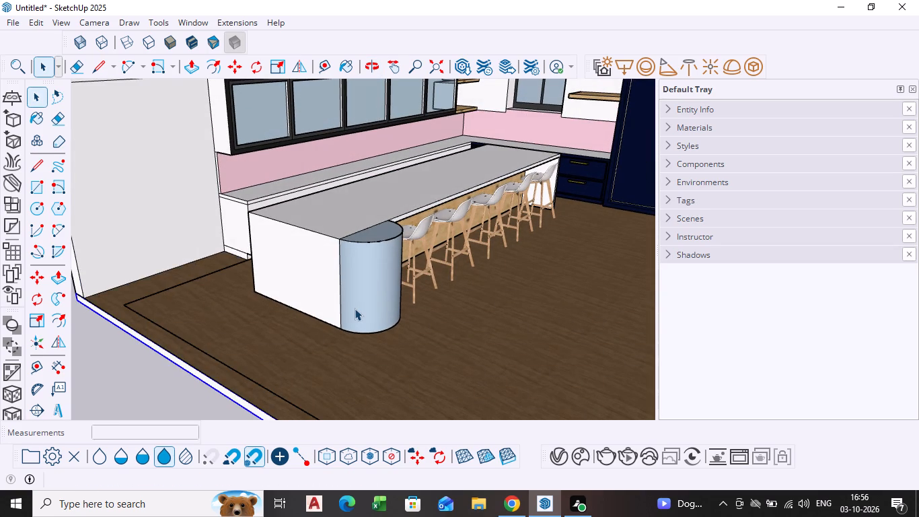
scroll(342, 296, up, 4)
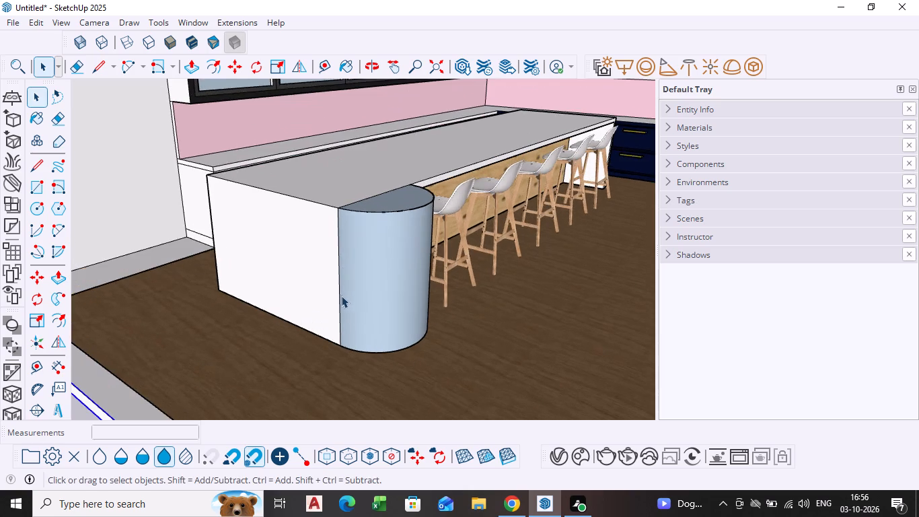
middle_drag(350, 287, 374, 273)
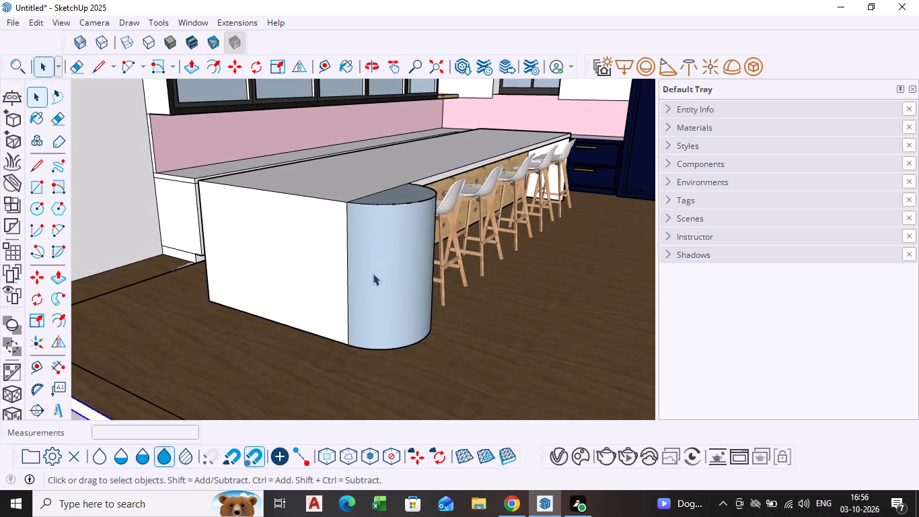
Delete the curved side face and the half-round top and bottom faces of the island counter's rounded end.
click(413, 298)
key(Delete)
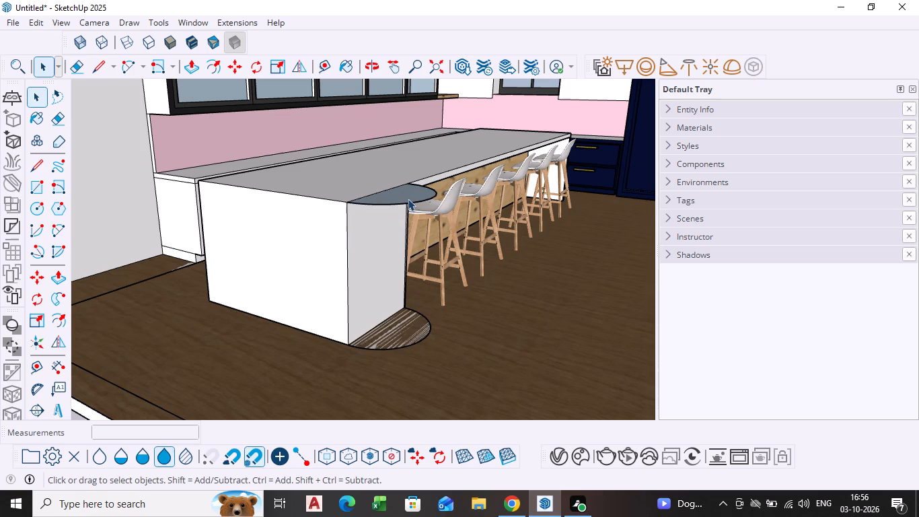
click(408, 202)
key(Delete)
key(ctrl+z)
scroll(403, 216, up, 3)
click(398, 199)
key(Delete)
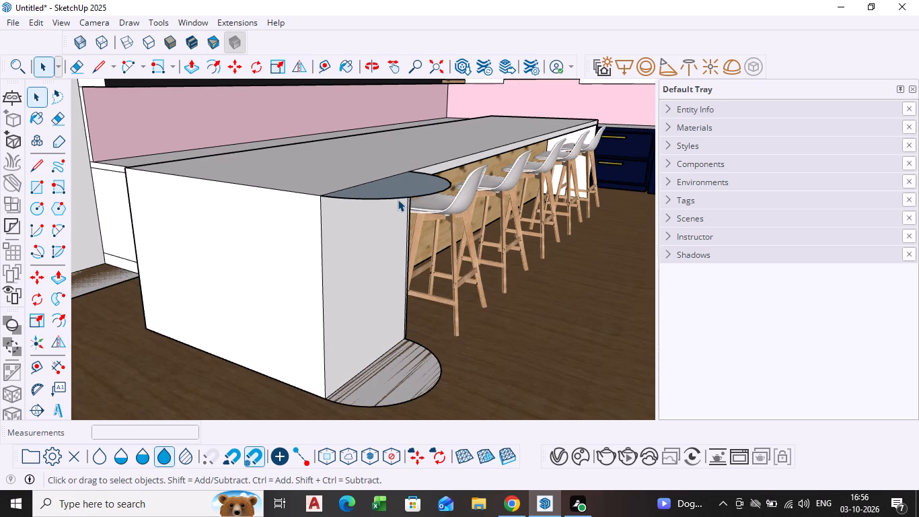
middle_drag(398, 199, 364, 293)
click(388, 222)
key(Delete)
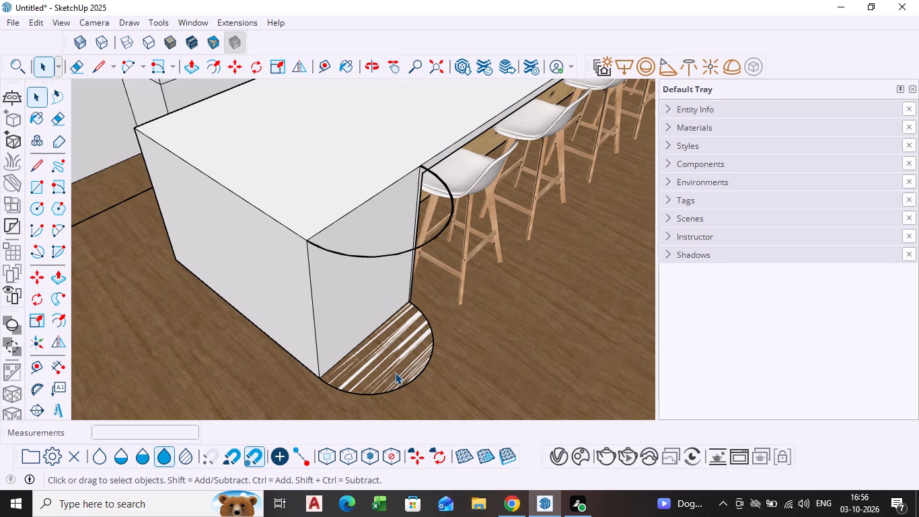
click(395, 372)
key(Delete)
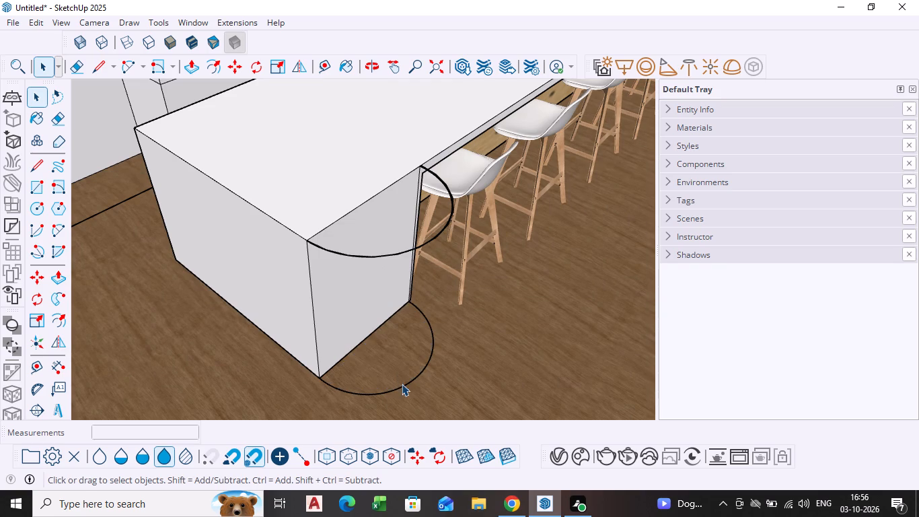
Delete the floor-level arc left by the island counter's removed rounded end and the upper arc edges extending toward the stools.
click(404, 388)
key(Delete)
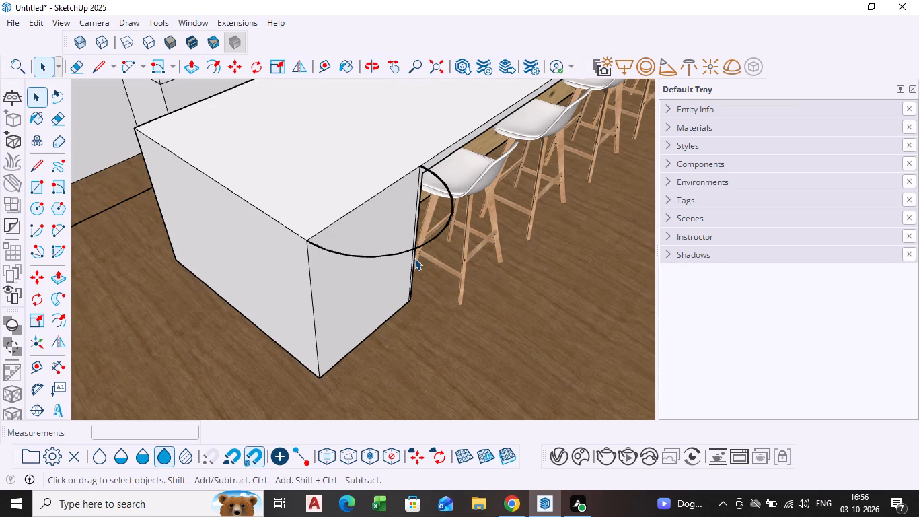
click(417, 245)
key(Delete)
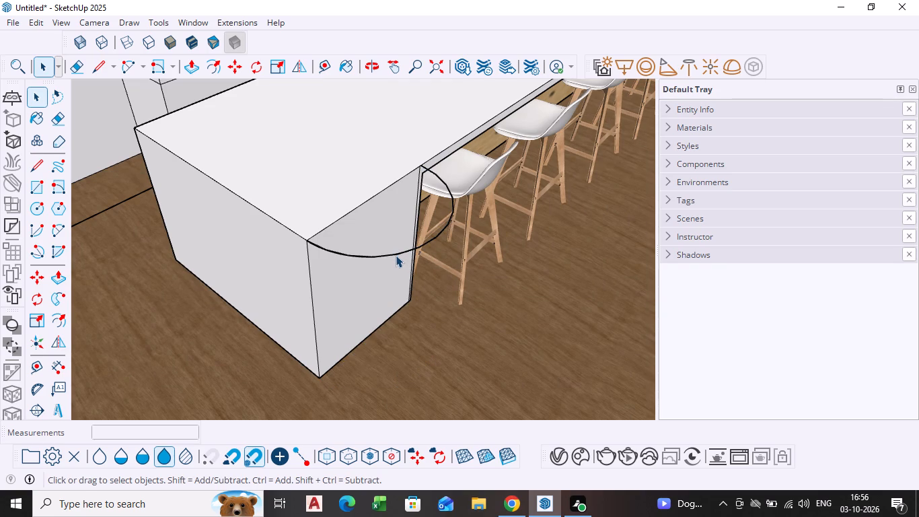
click(396, 255)
key(Delete)
middle_drag(396, 255, 322, 322)
scroll(394, 256, down, 1)
scroll(336, 306, up, 5)
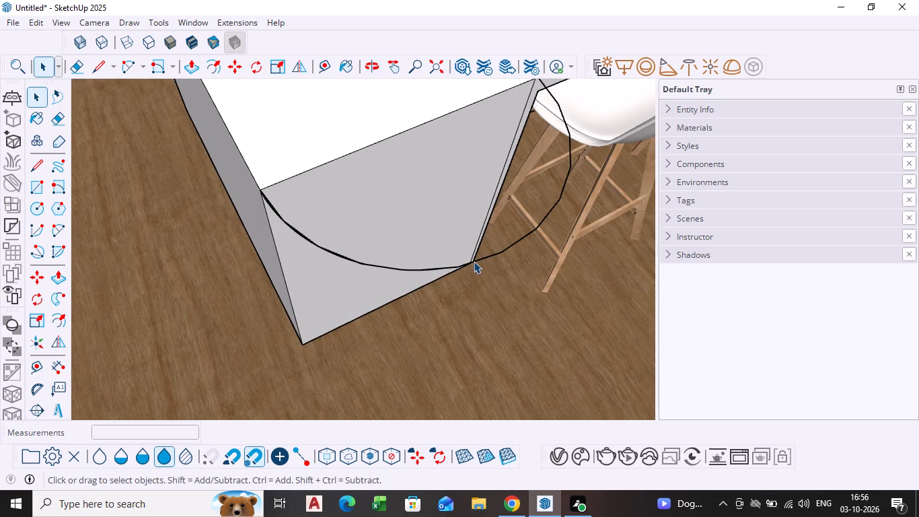
click(474, 261)
key(Delete)
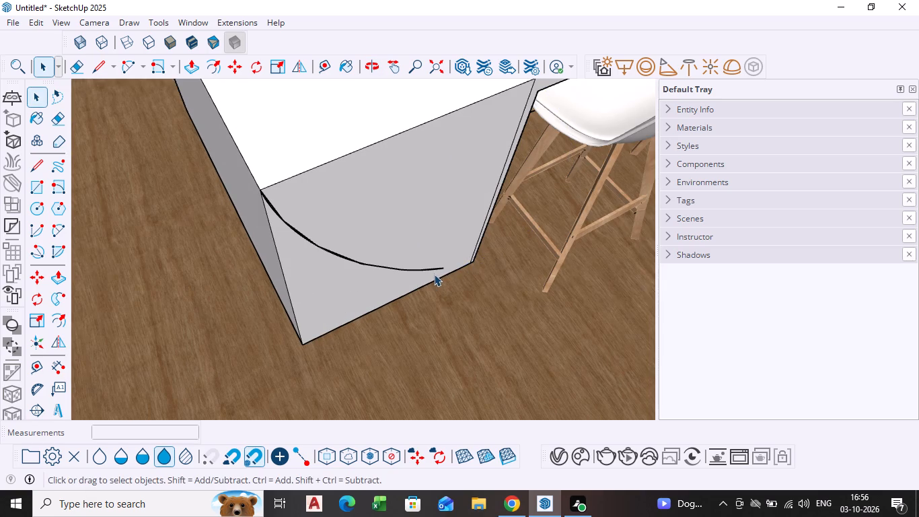
Delete the leftover upper arc segments crossing the middle and stool side of the island counter's flat end face.
click(437, 267)
key(Delete)
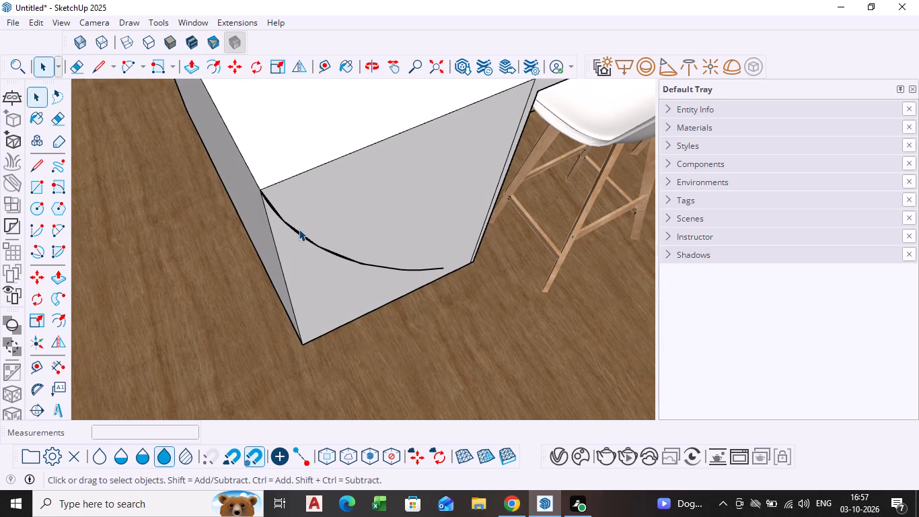
click(297, 231)
key(Delete)
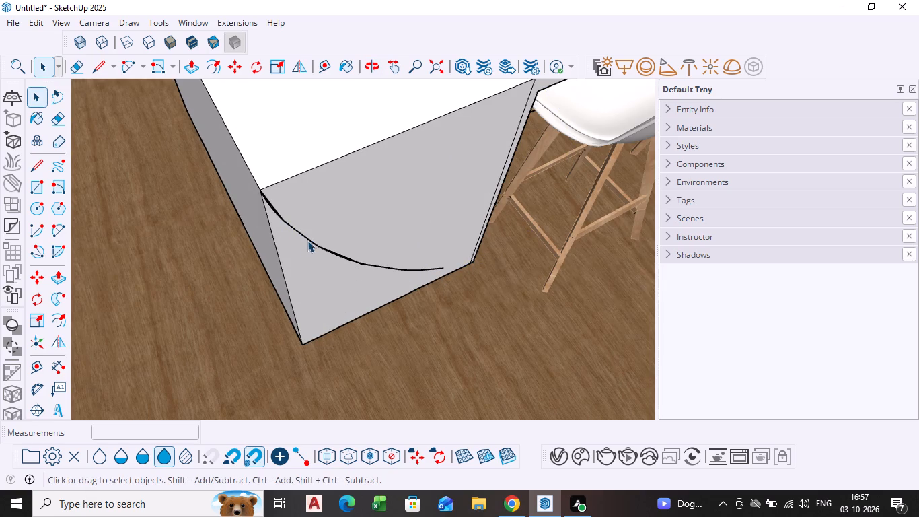
click(307, 242)
click(309, 241)
key(Delete)
middle_drag(313, 241, 314, 241)
middle_drag(314, 241, 350, 186)
click(360, 227)
key(Delete)
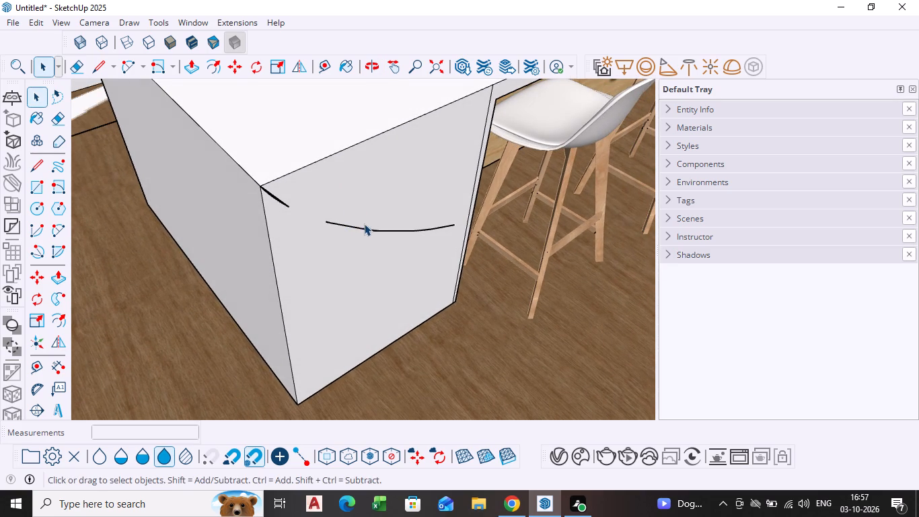
click(368, 228)
drag(328, 201, 427, 277)
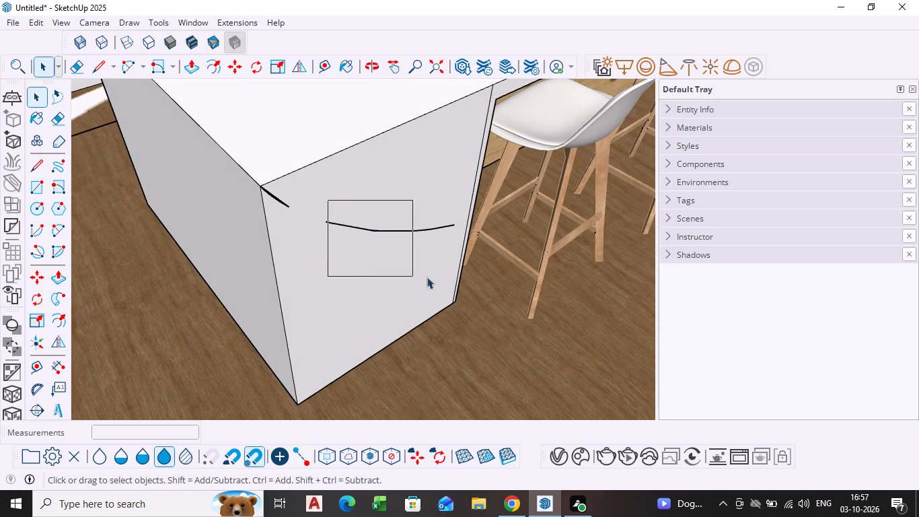
drag(427, 277, 449, 271)
key(Delete)
drag(425, 208, 434, 245)
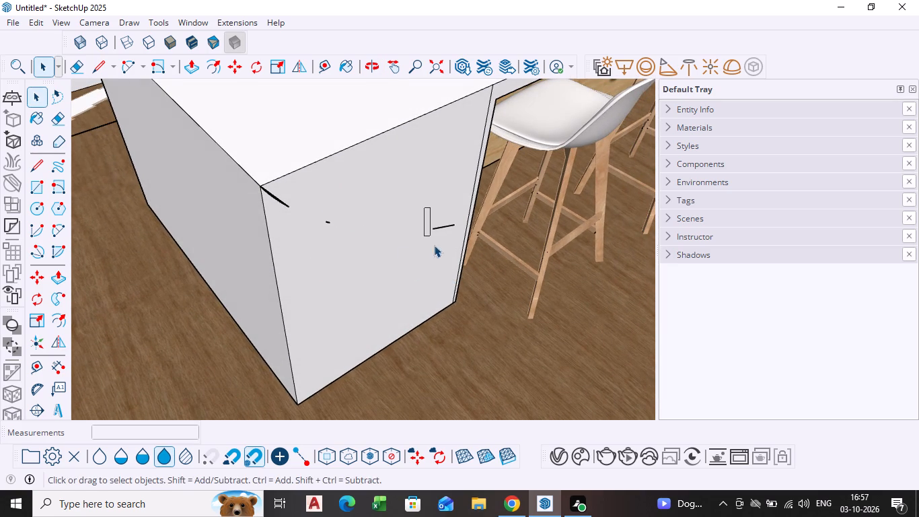
drag(434, 245, 460, 260)
key(Delete)
Delete the short leftover arc edges near the outer top corner of the island counter's end face.
click(283, 203)
key(Delete)
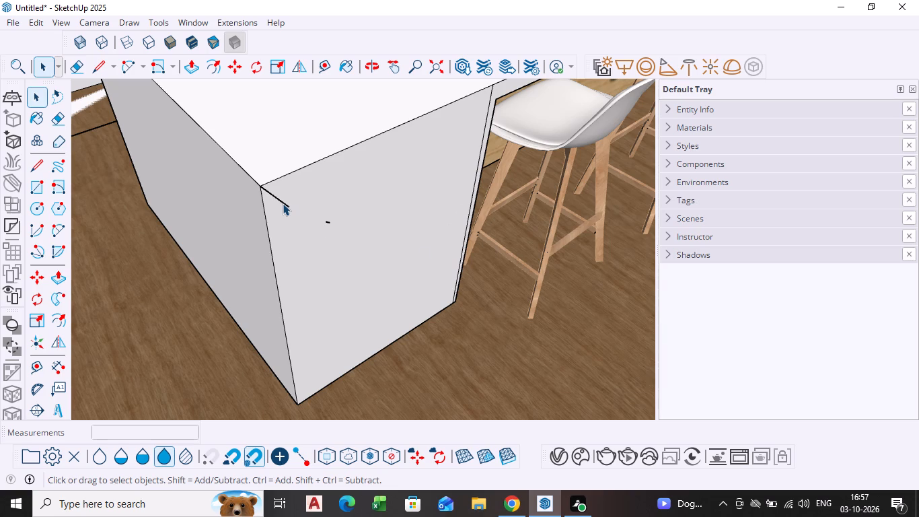
key(Delete)
click(283, 203)
click(283, 203)
key(Delete)
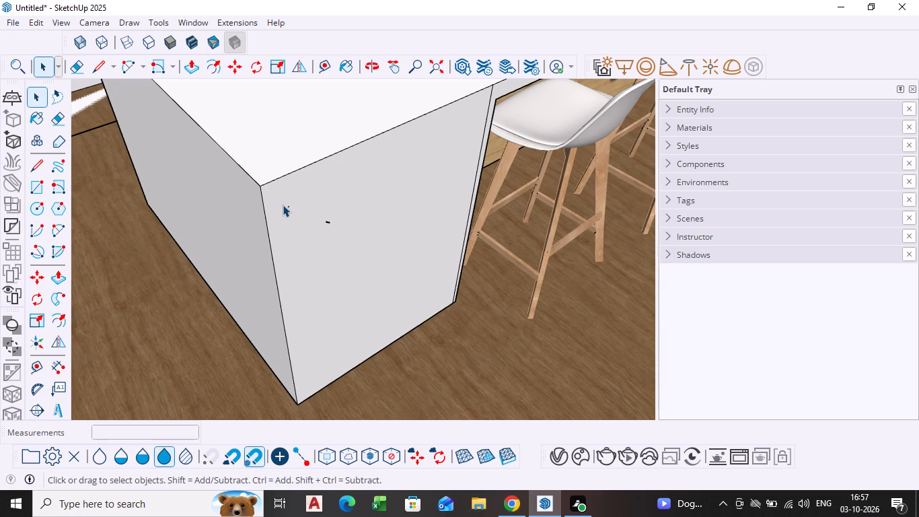
click(287, 207)
click(289, 207)
key(Delete)
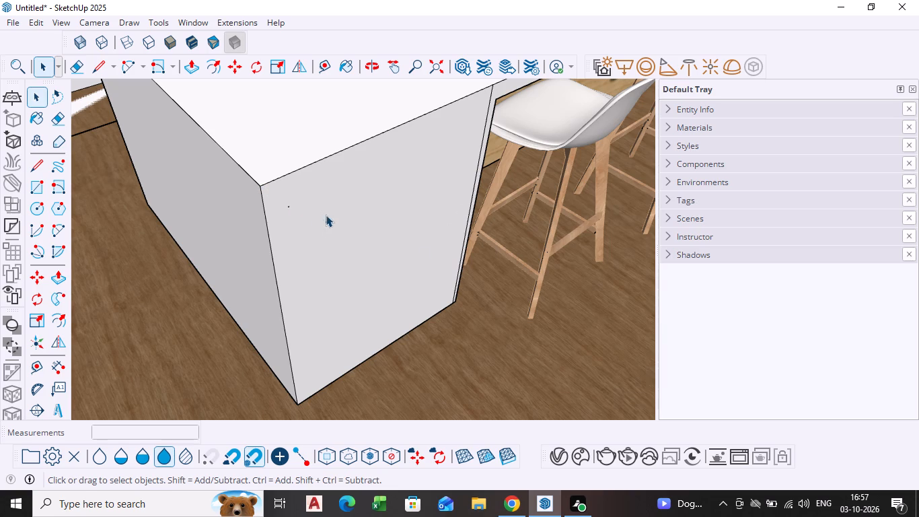
click(330, 221)
drag(279, 188, 359, 261)
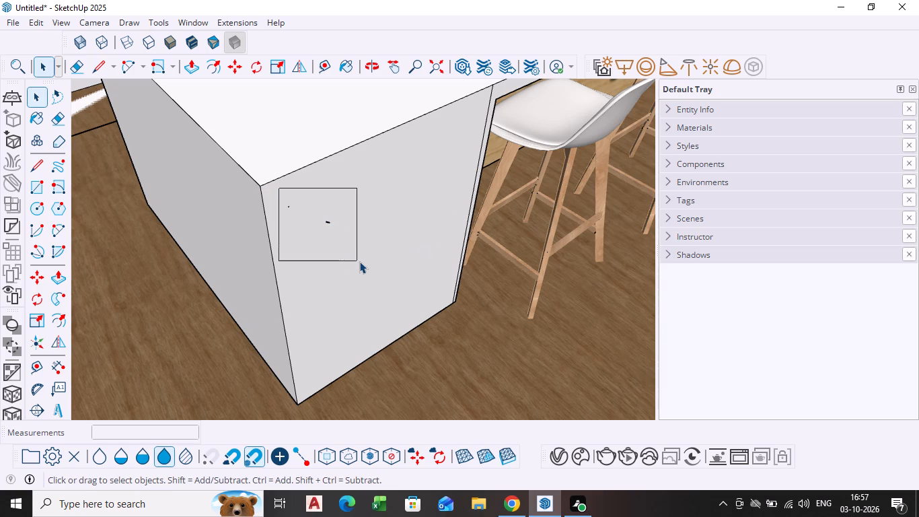
drag(359, 261, 360, 261)
key(Delete)
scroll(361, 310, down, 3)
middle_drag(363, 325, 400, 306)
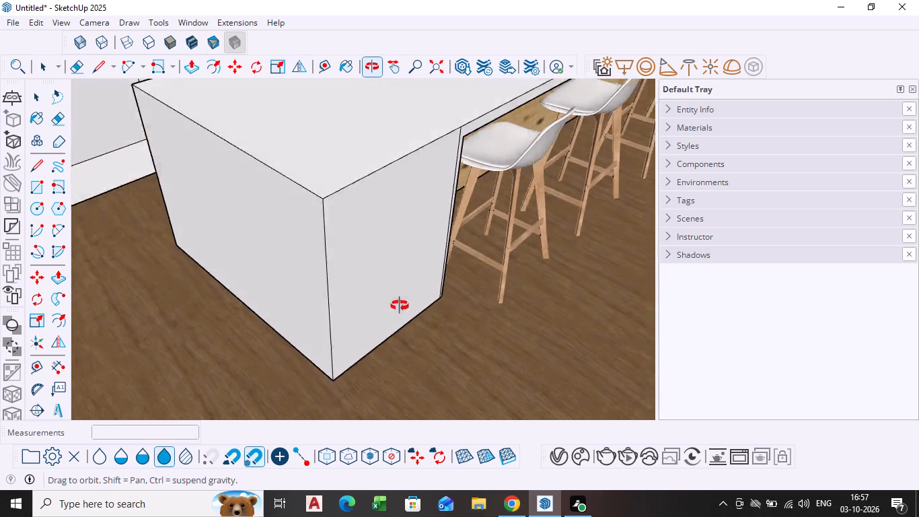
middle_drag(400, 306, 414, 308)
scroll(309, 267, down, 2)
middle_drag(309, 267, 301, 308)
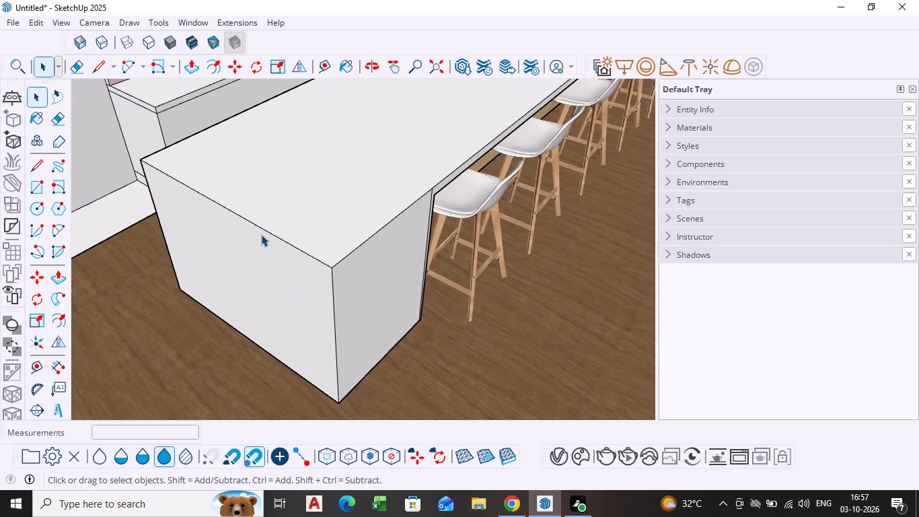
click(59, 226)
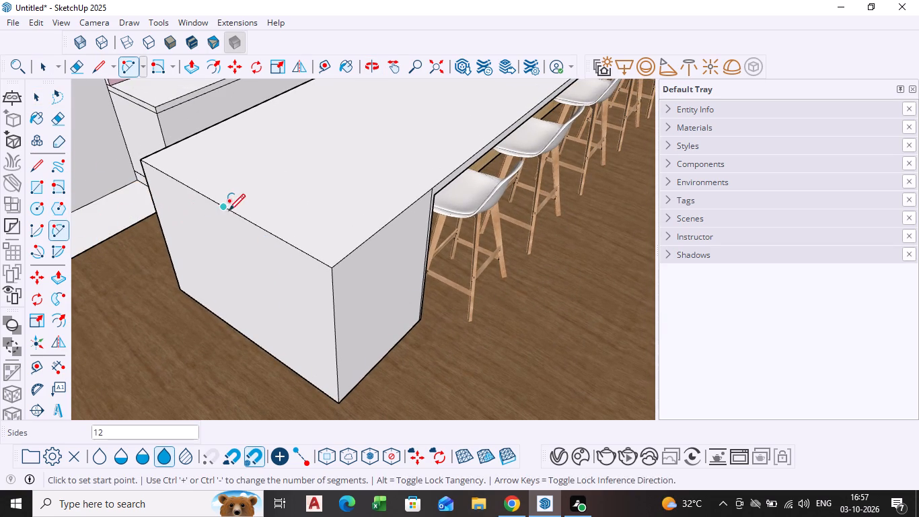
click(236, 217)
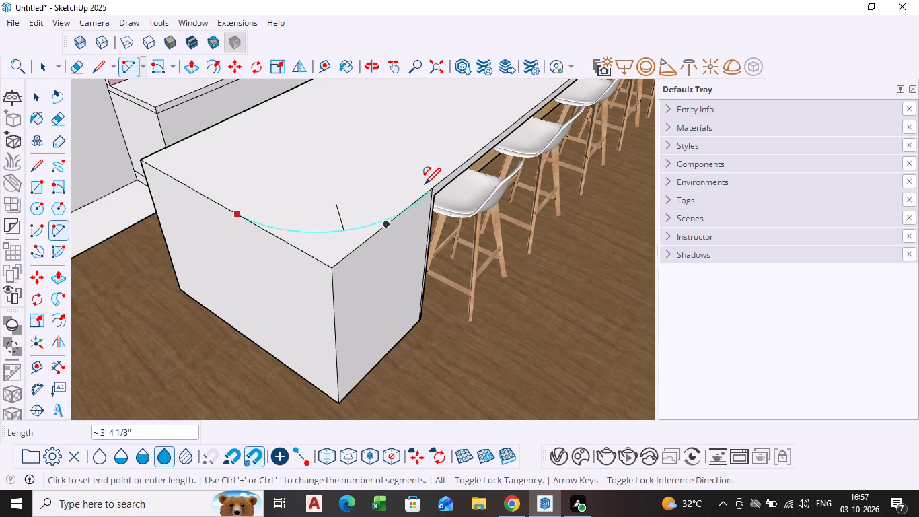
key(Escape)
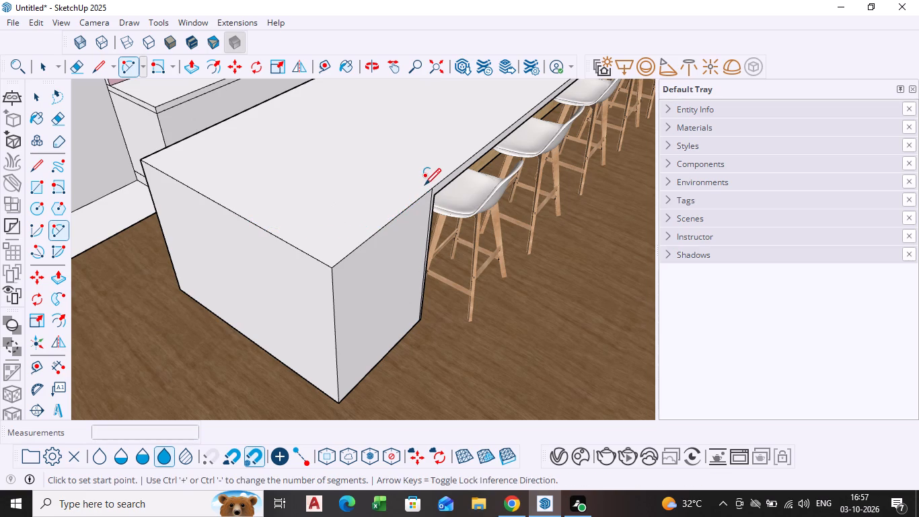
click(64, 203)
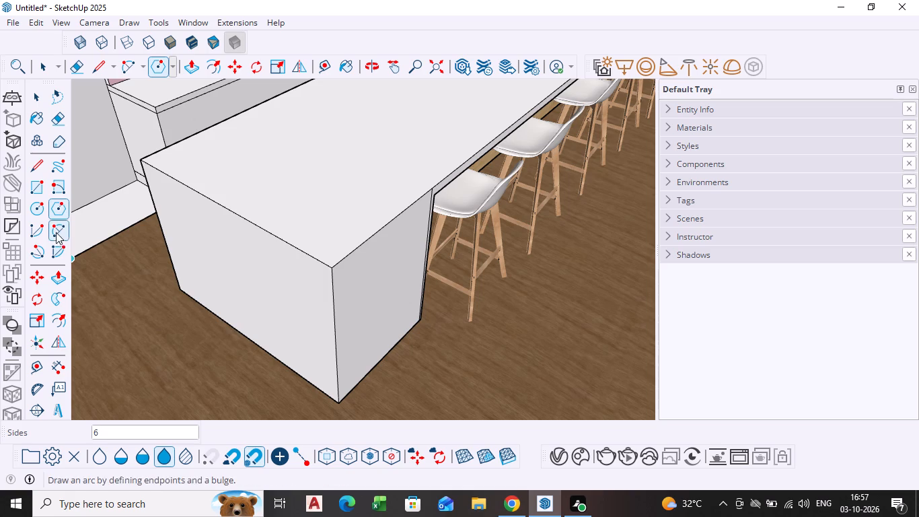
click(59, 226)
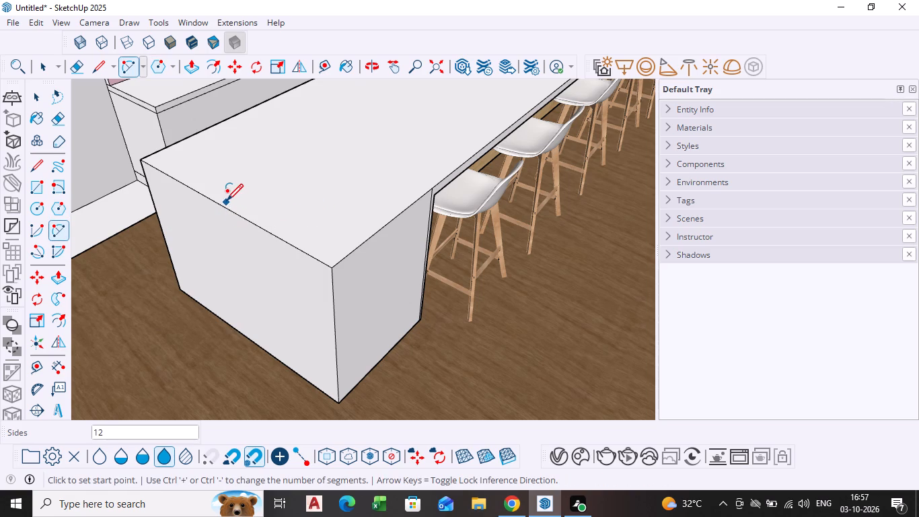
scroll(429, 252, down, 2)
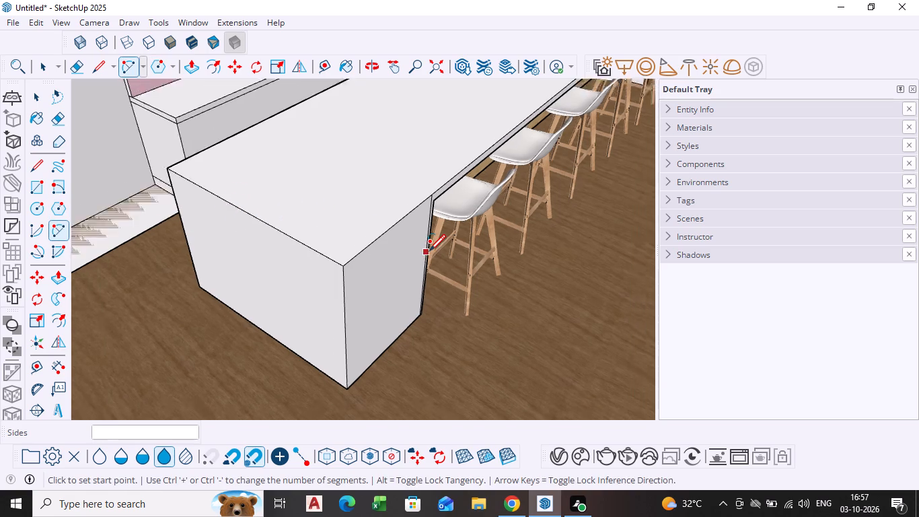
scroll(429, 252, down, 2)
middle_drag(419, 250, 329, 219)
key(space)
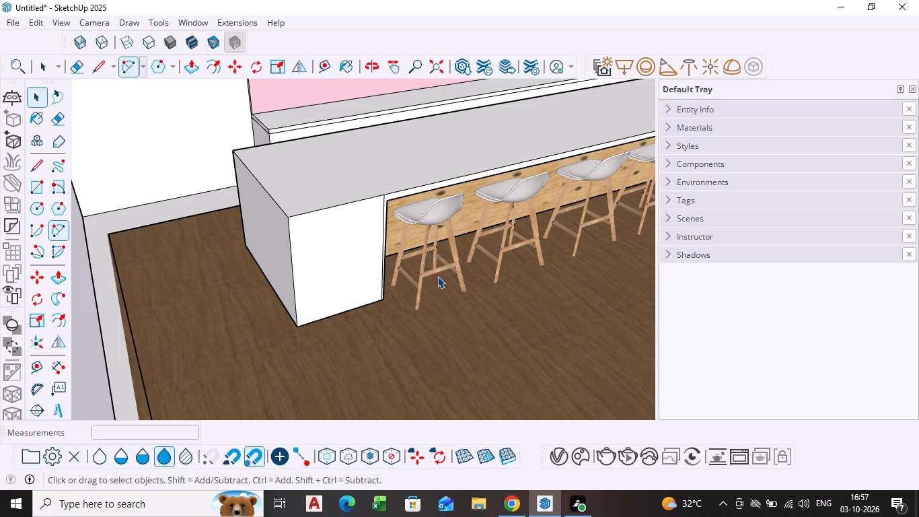
Examine the island counter's stool side and select the flat end face beside the first stool to inspect its junction.
middle_drag(419, 288, 288, 217)
scroll(289, 228, down, 5)
middle_drag(293, 251, 316, 264)
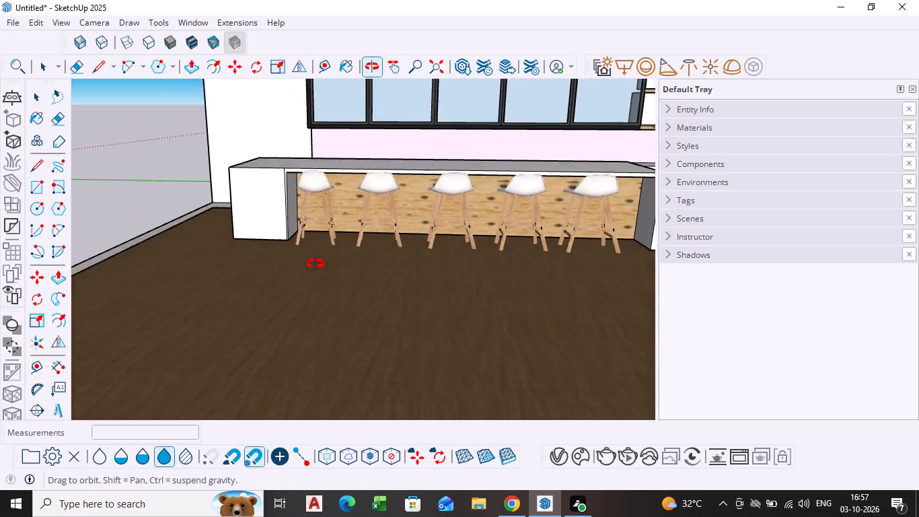
middle_drag(316, 264, 457, 272)
scroll(365, 209, up, 3)
middle_drag(364, 209, 354, 218)
scroll(349, 199, up, 8)
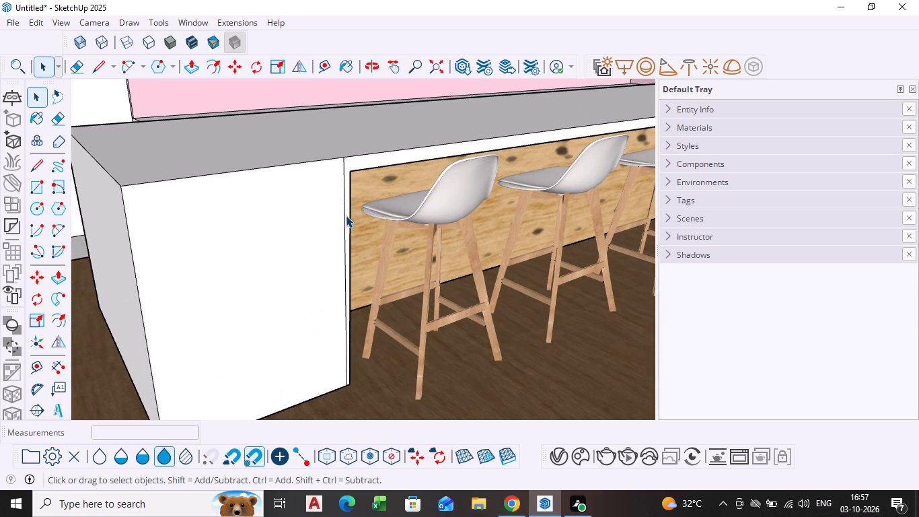
click(342, 221)
middle_drag(233, 262, 263, 287)
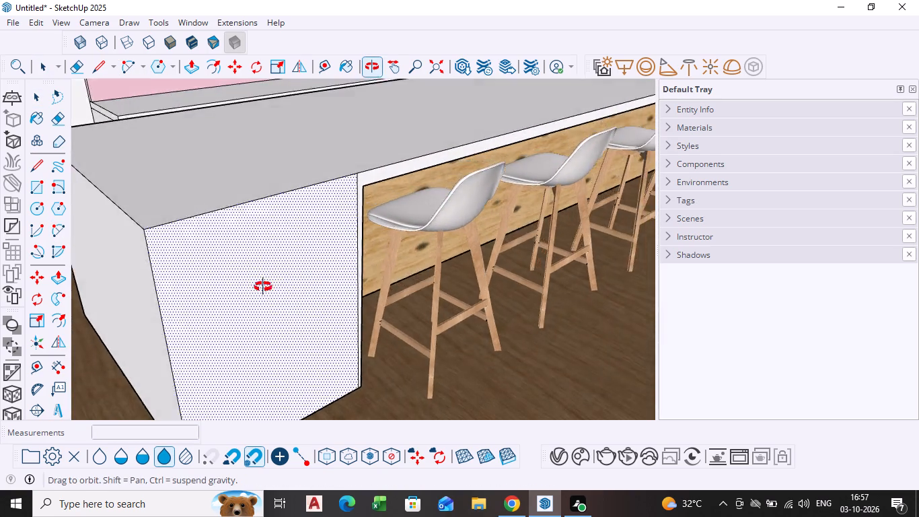
middle_drag(263, 287, 305, 299)
scroll(351, 211, down, 2)
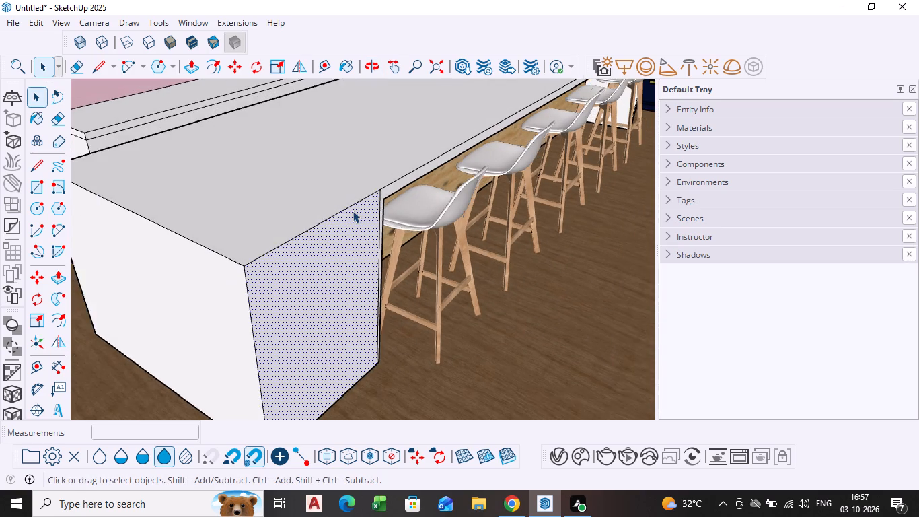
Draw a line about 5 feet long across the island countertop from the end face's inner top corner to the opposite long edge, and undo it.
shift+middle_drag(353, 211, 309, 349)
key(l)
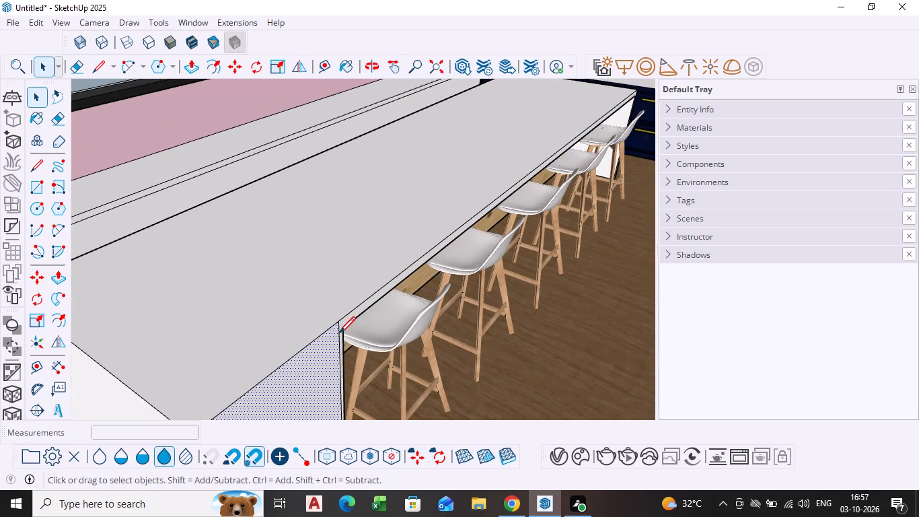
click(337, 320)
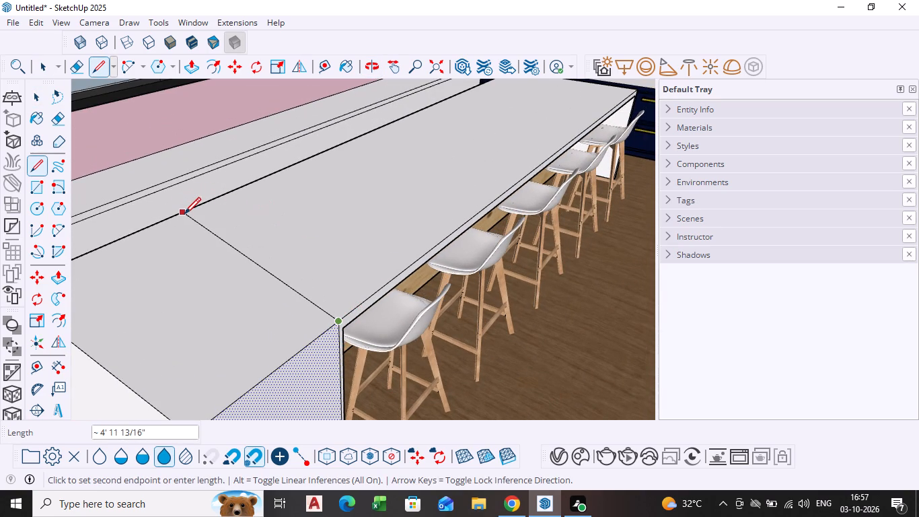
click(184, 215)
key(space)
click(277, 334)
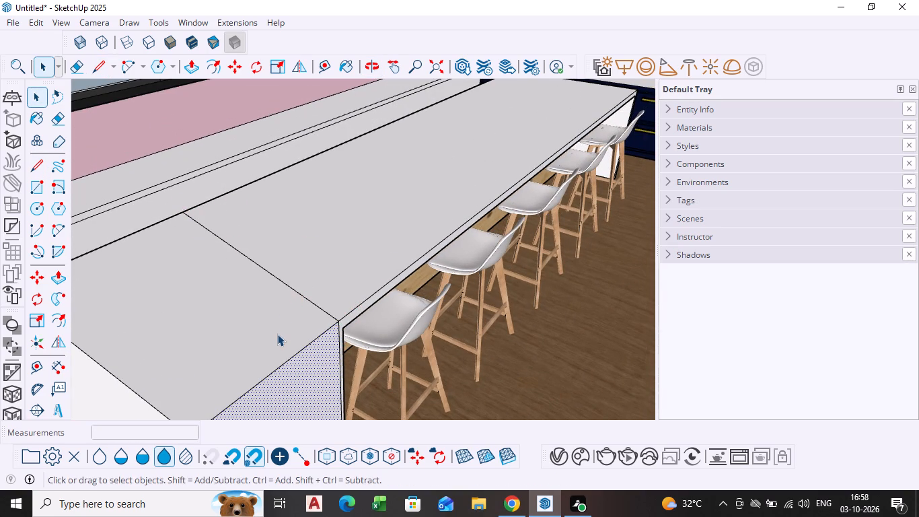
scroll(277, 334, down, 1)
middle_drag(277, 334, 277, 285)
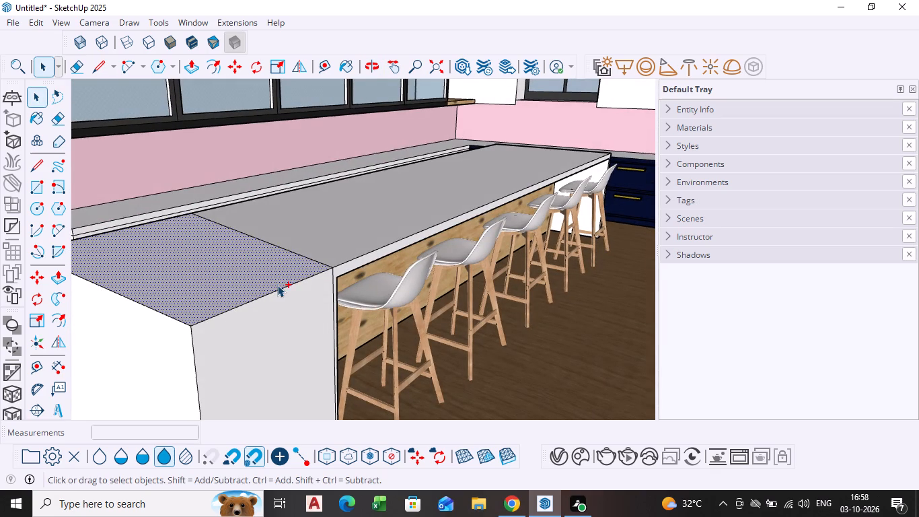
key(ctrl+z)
Draw a dividing line across the island countertop from the end face's inner top corner to the opposite long edge, and leave the counter's editing context.
key(l)
middle_drag(318, 271, 347, 345)
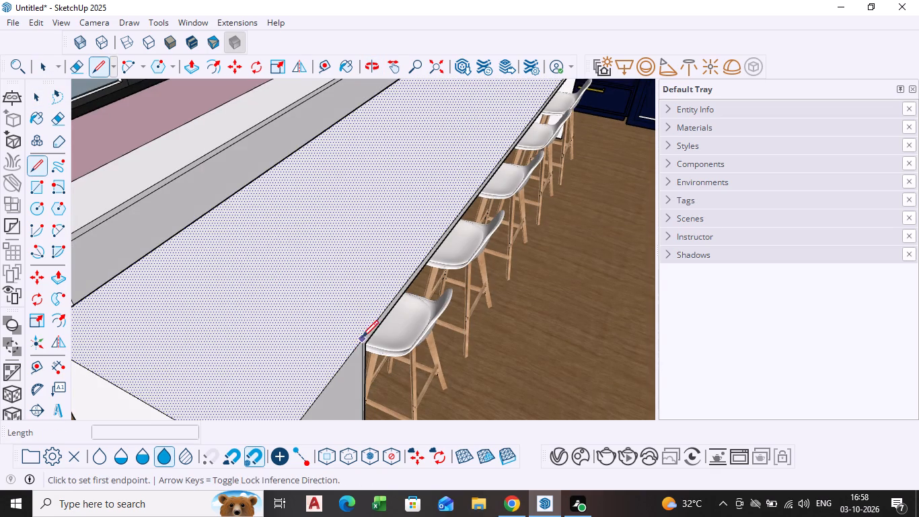
click(362, 342)
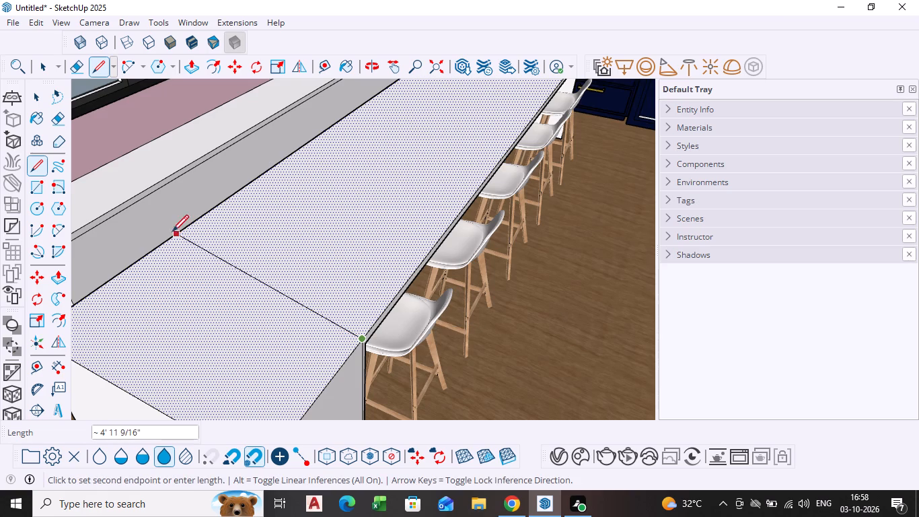
click(157, 250)
key(space)
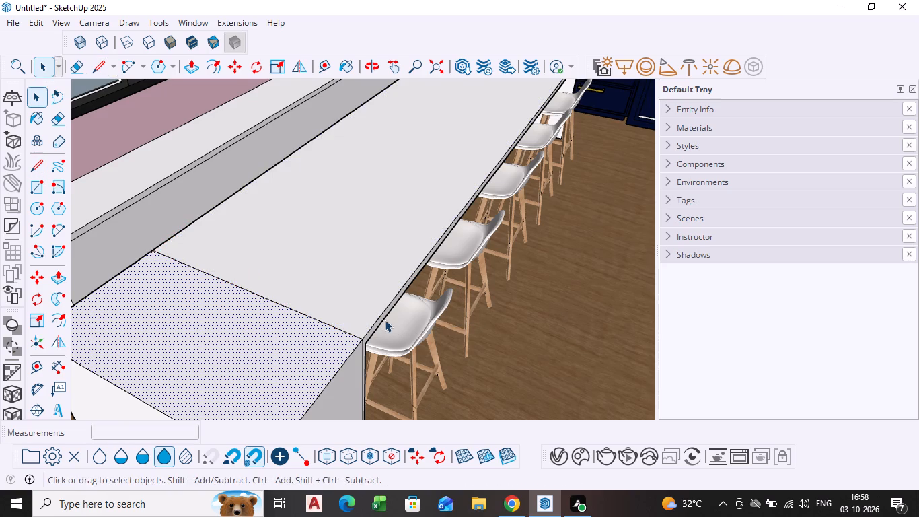
scroll(385, 320, down, 2)
middle_drag(385, 320, 369, 206)
click(486, 375)
scroll(225, 376, down, 1)
middle_click(224, 376)
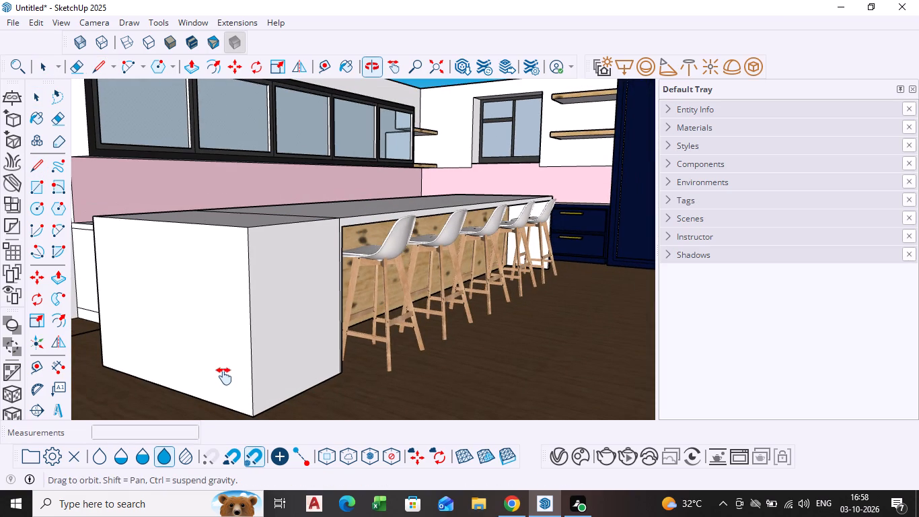
Draw a two-point arc with a chord of about 1' 6" across the island countertop's outer corner, from the short end edge to the stool-side edge.
scroll(238, 336, down, 1)
middle_drag(238, 336, 227, 369)
scroll(213, 287, down, 1)
middle_drag(213, 287, 205, 328)
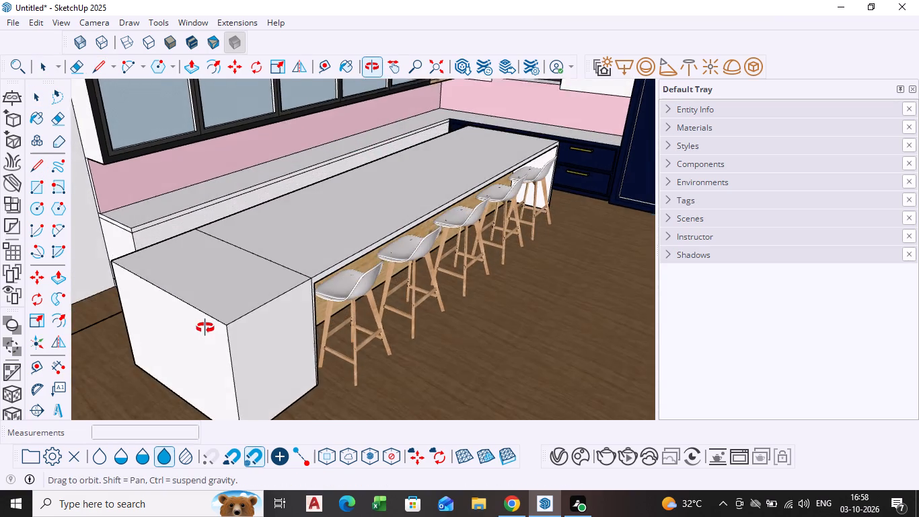
middle_drag(205, 328, 205, 329)
scroll(205, 327, up, 3)
middle_drag(153, 273, 142, 301)
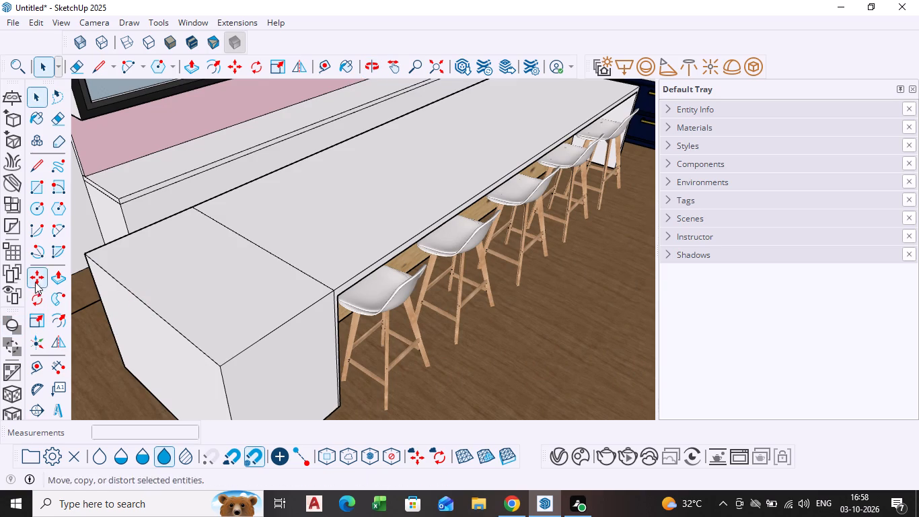
click(65, 225)
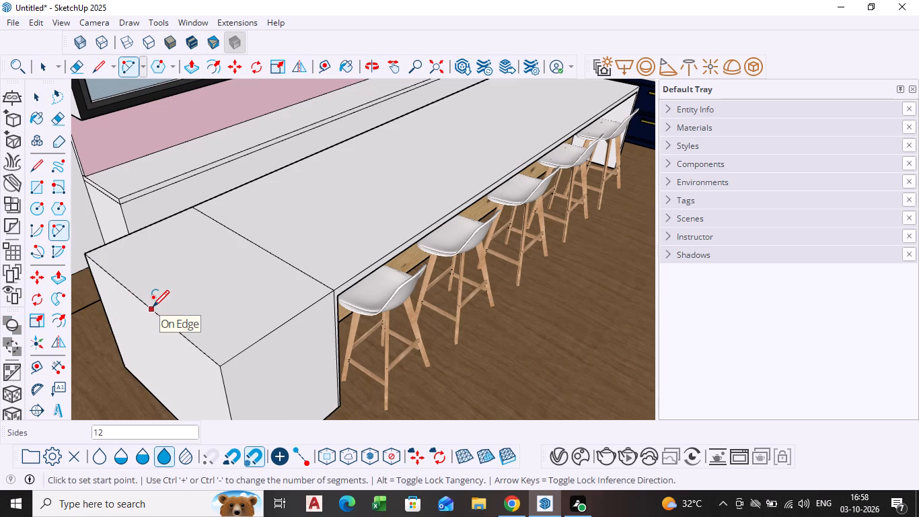
click(153, 308)
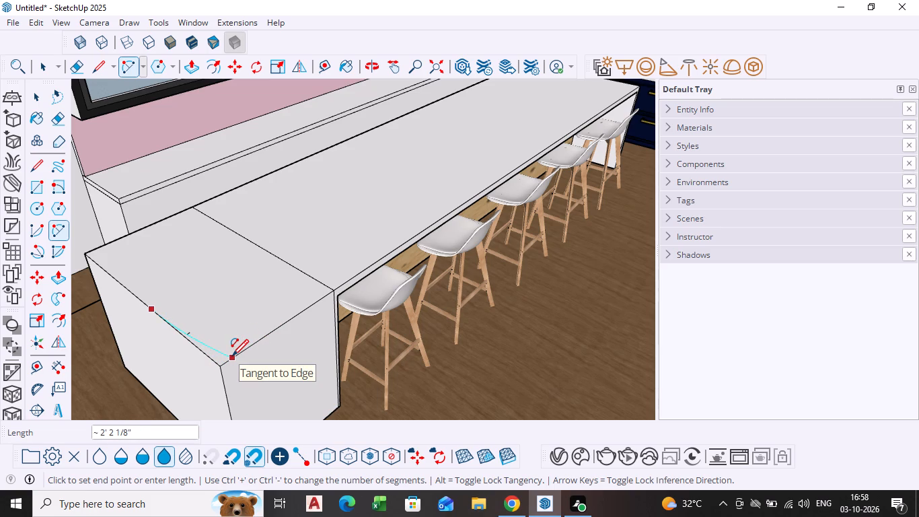
key(Escape)
click(57, 230)
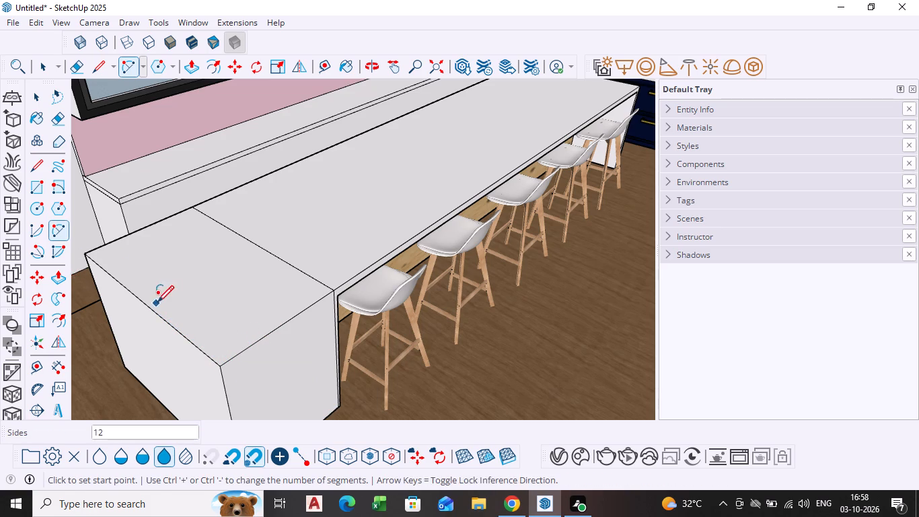
click(172, 331)
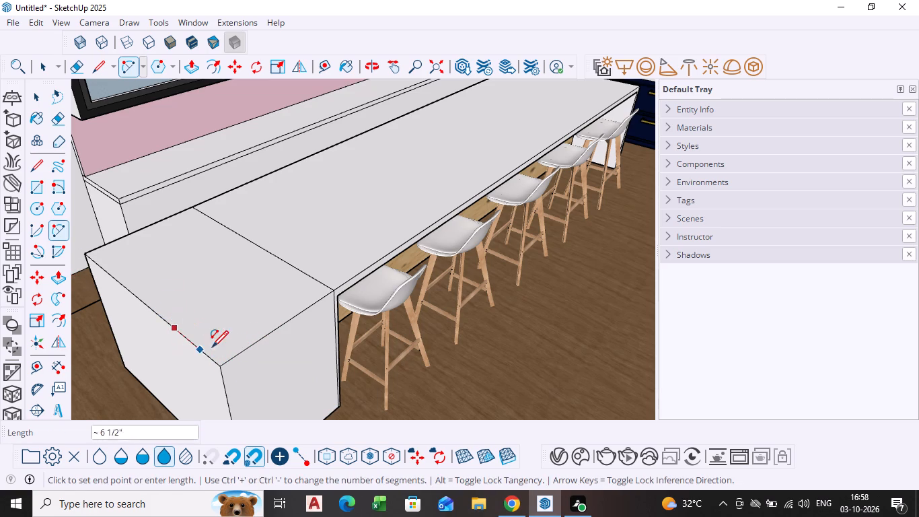
scroll(245, 353, up, 4)
click(247, 349)
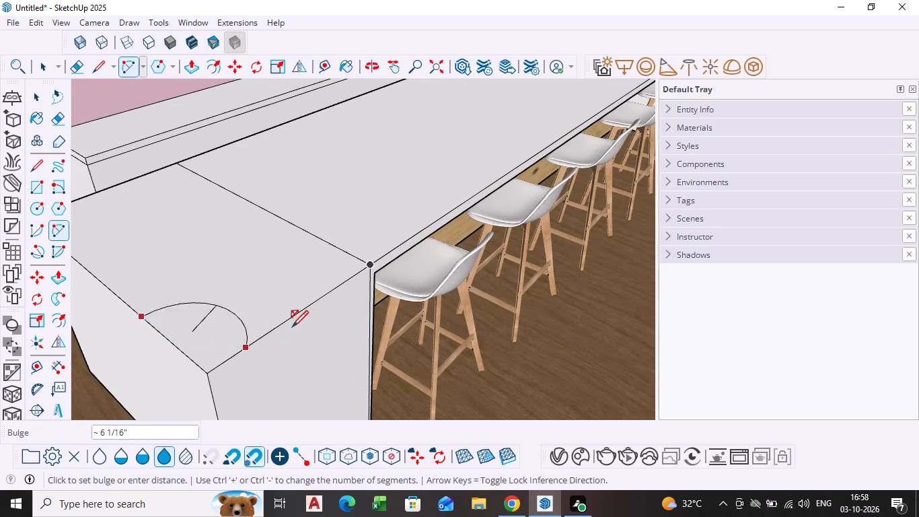
click(237, 356)
Draw a second arc from the countertop's dividing line to the first arc's end on the stool-side edge, bulging outward to round the end.
click(250, 347)
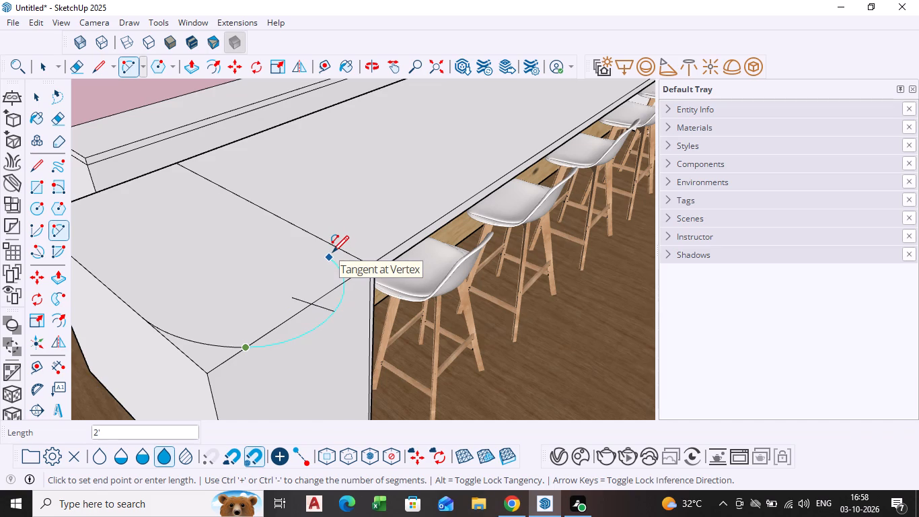
key(Escape)
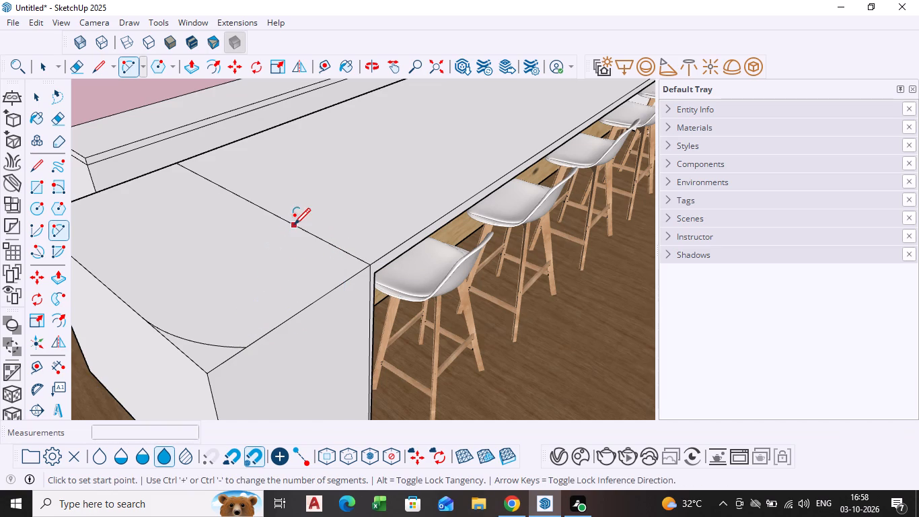
click(310, 236)
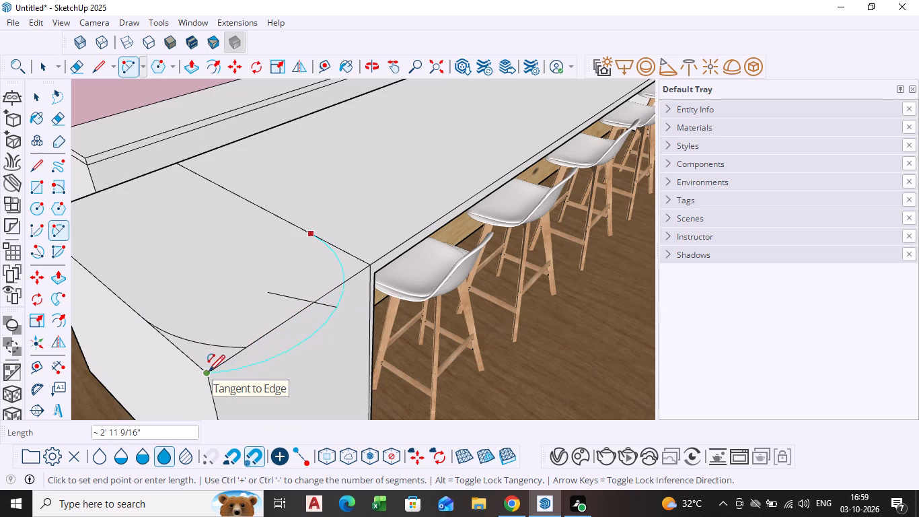
click(250, 344)
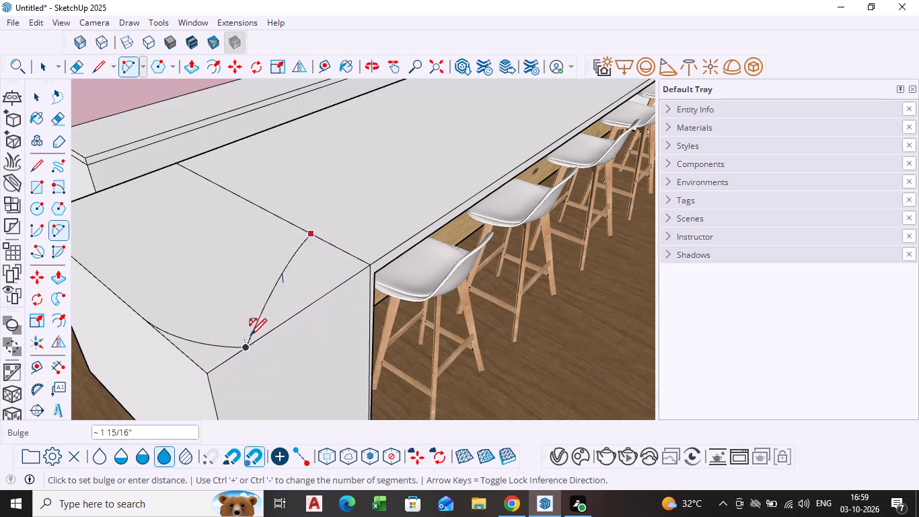
scroll(291, 319, up, 4)
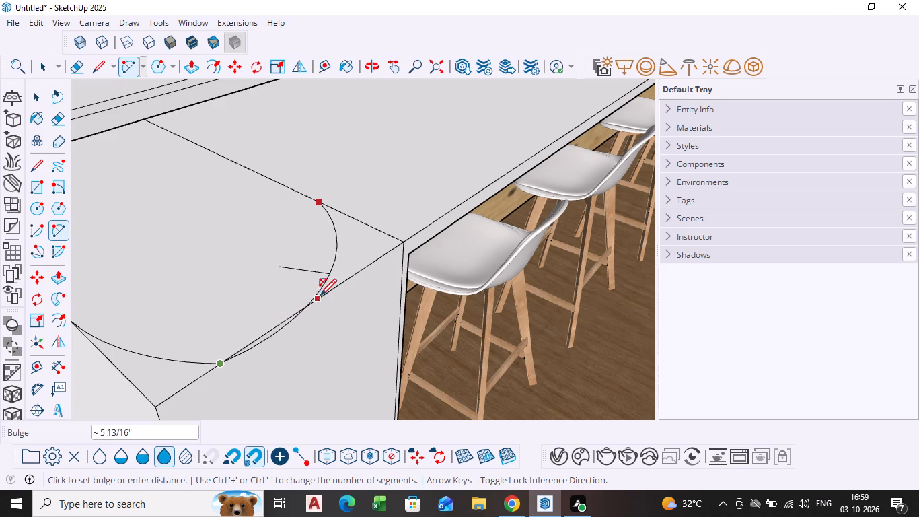
scroll(346, 306, down, 5)
click(346, 306)
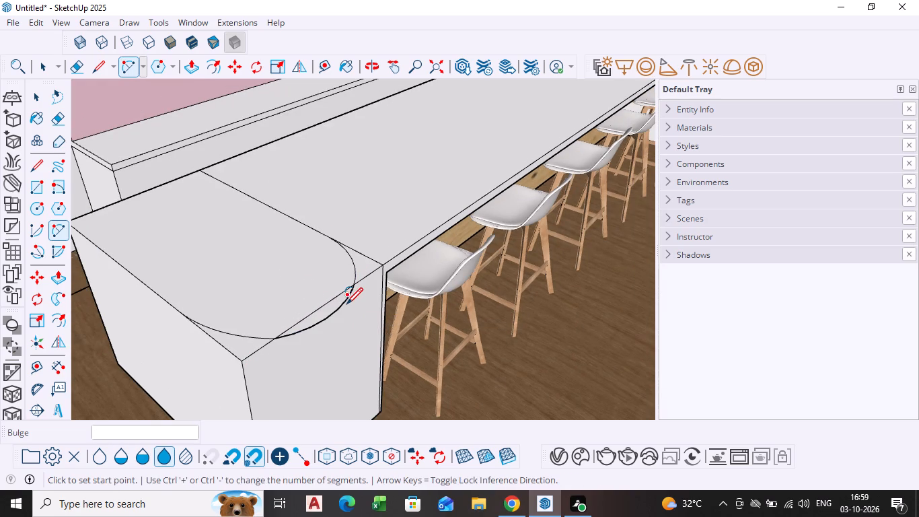
key(space)
Delete the three straight stool-side edge segments around the arcs, from the countertop's outer corner to its inner corner beside the first stool.
scroll(359, 324, down, 2)
middle_drag(359, 324, 345, 310)
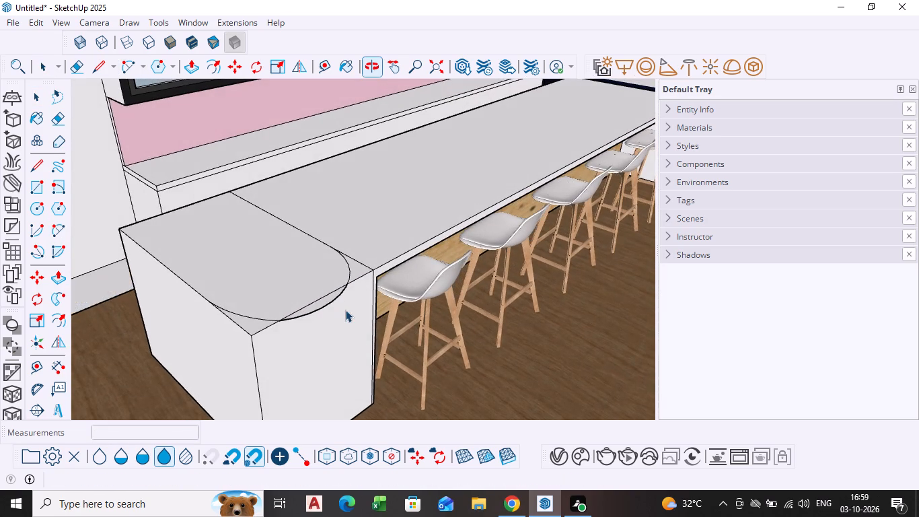
scroll(317, 332, down, 2)
middle_drag(317, 332, 313, 306)
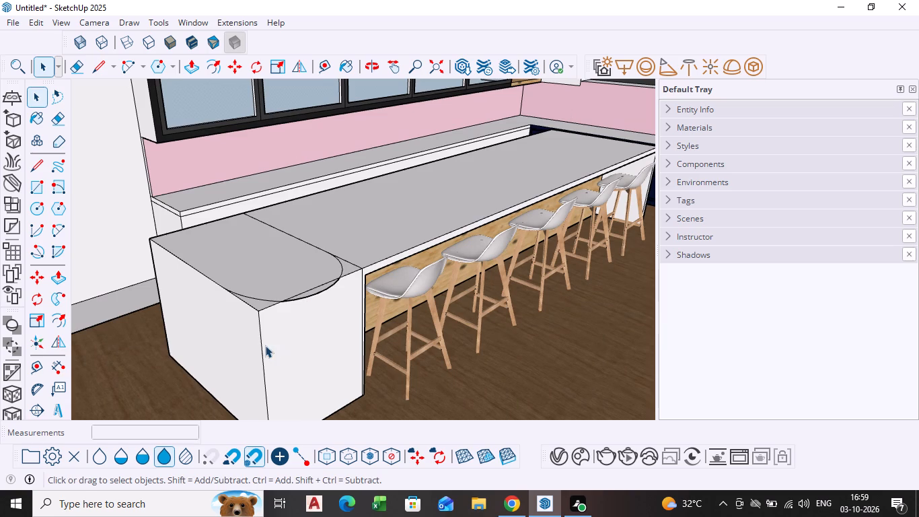
scroll(308, 306, down, 1)
middle_drag(308, 306, 410, 368)
click(373, 366)
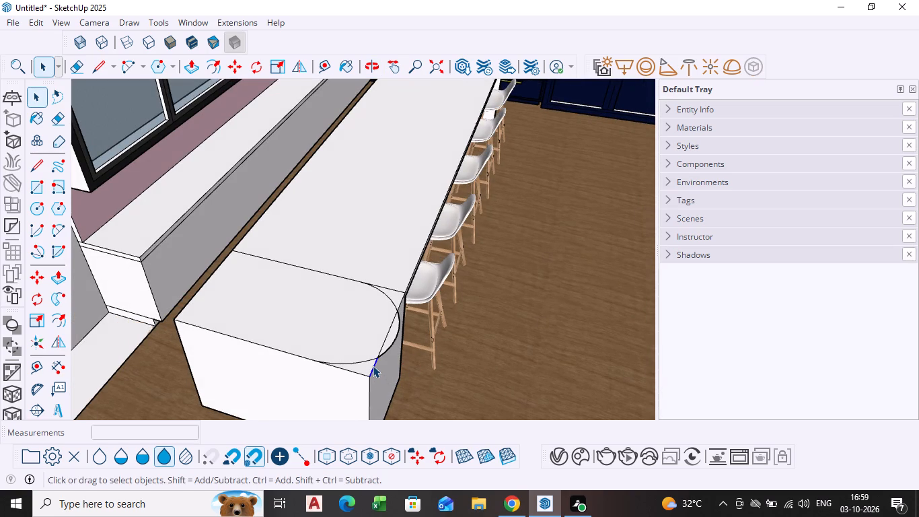
key(Delete)
middle_drag(380, 362, 309, 339)
scroll(317, 315, up, 3)
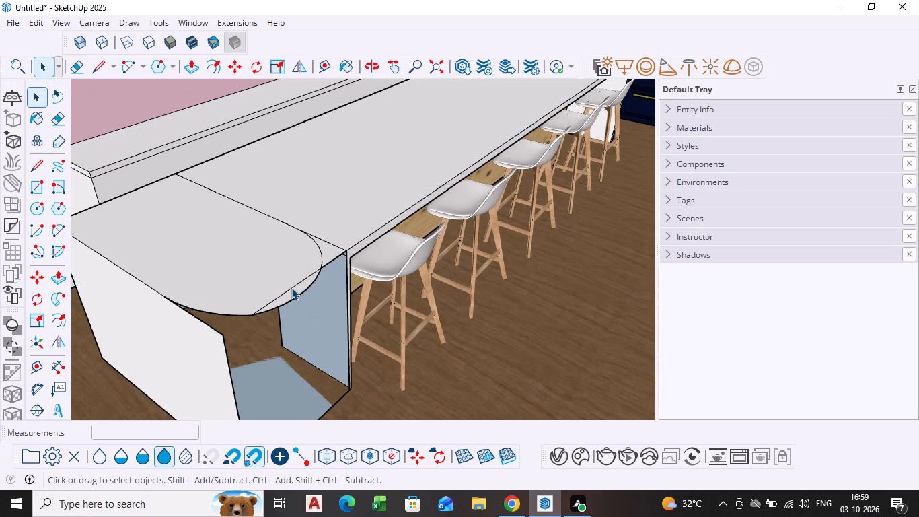
click(291, 287)
key(Delete)
click(332, 258)
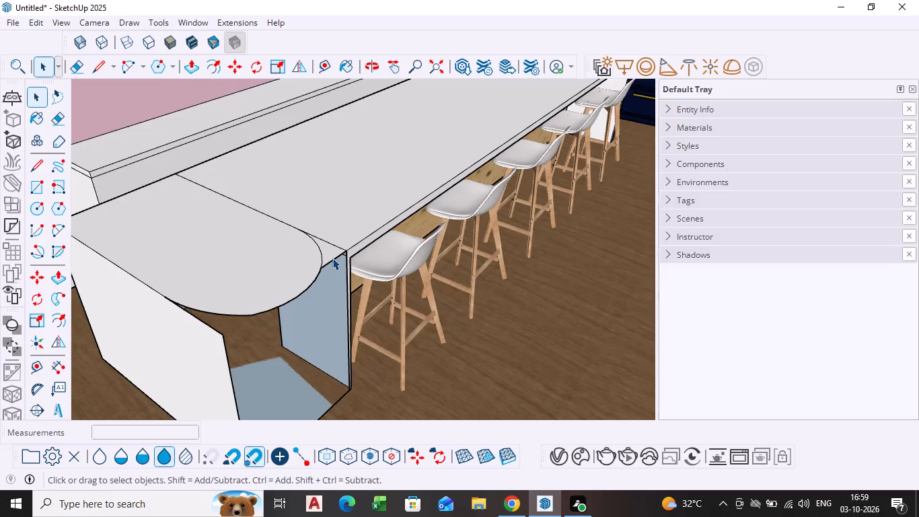
key(Delete)
Examine the opened end of the island beneath the rounded countertop face, from above and from floor level.
click(291, 277)
middle_drag(291, 302, 264, 282)
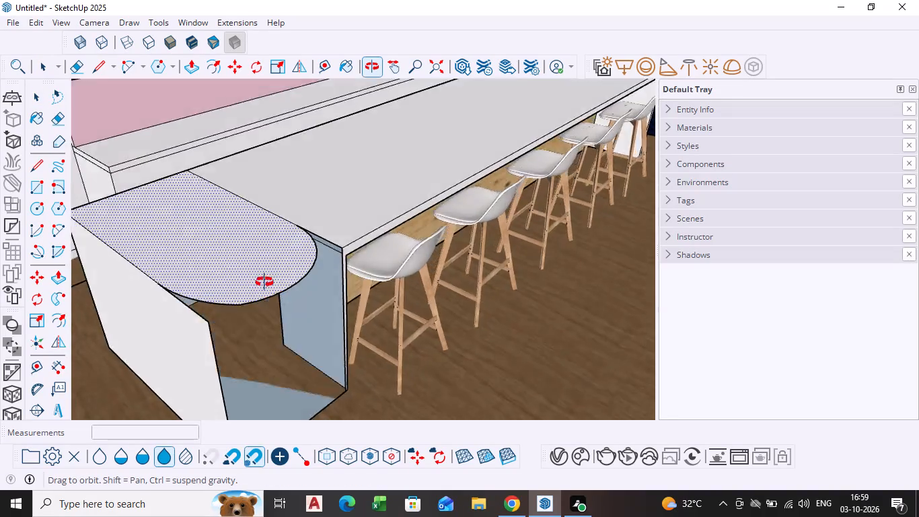
middle_drag(264, 282, 246, 189)
scroll(221, 242, down, 1)
middle_drag(221, 242, 212, 300)
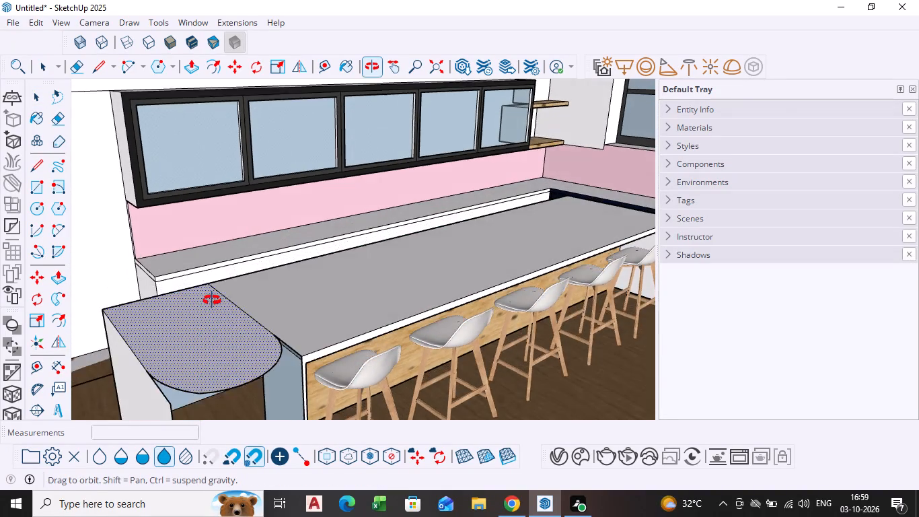
middle_drag(212, 300, 209, 278)
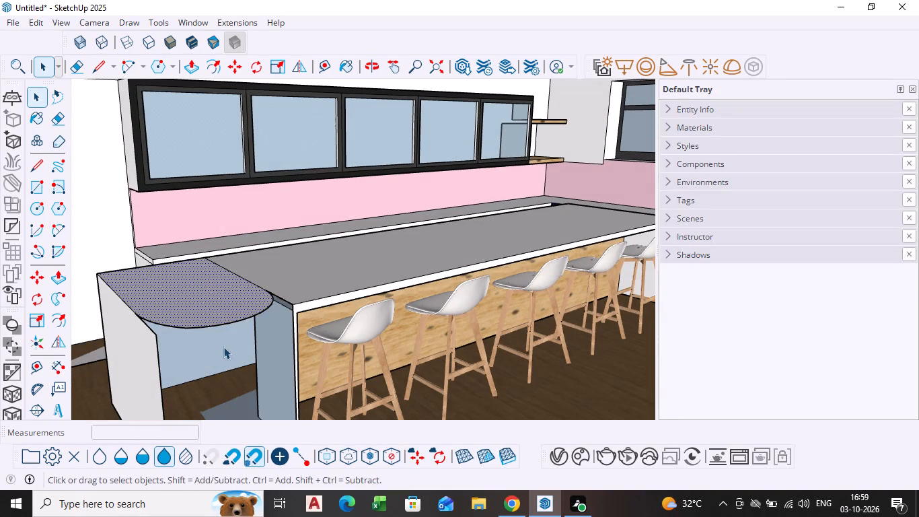
middle_drag(220, 340, 219, 265)
scroll(211, 197, down, 1)
middle_drag(211, 197, 200, 296)
scroll(212, 261, down, 11)
shift+scroll(214, 258, down, 1)
shift+middle_drag(214, 258, 198, 509)
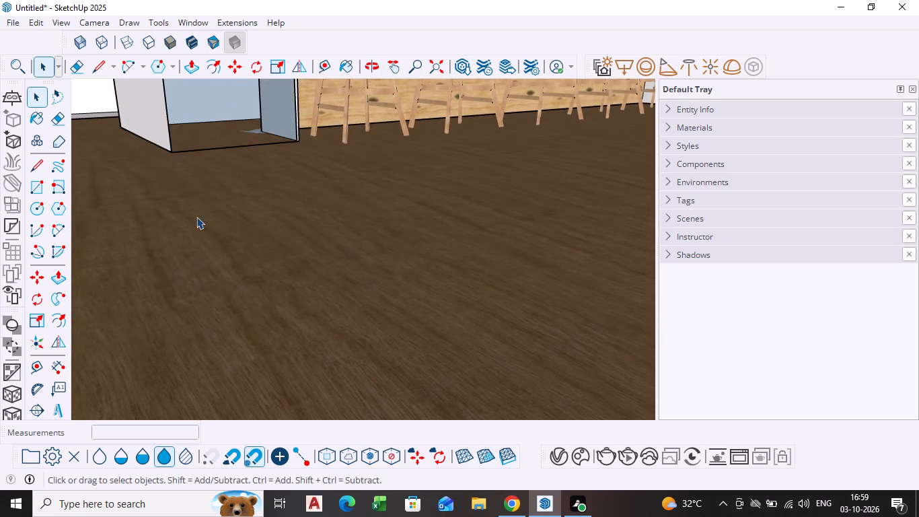
scroll(203, 152, down, 4)
shift+middle_drag(203, 152, 211, 443)
shift+scroll(211, 443, up, 1)
middle_drag(211, 440, 212, 360)
middle_drag(212, 355, 215, 293)
click(180, 294)
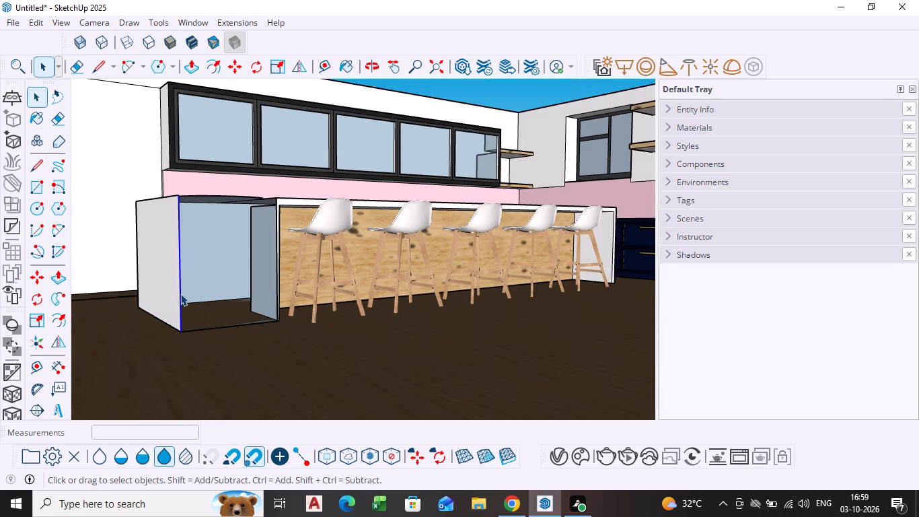
middle_drag(180, 294, 178, 340)
middle_drag(204, 295, 207, 257)
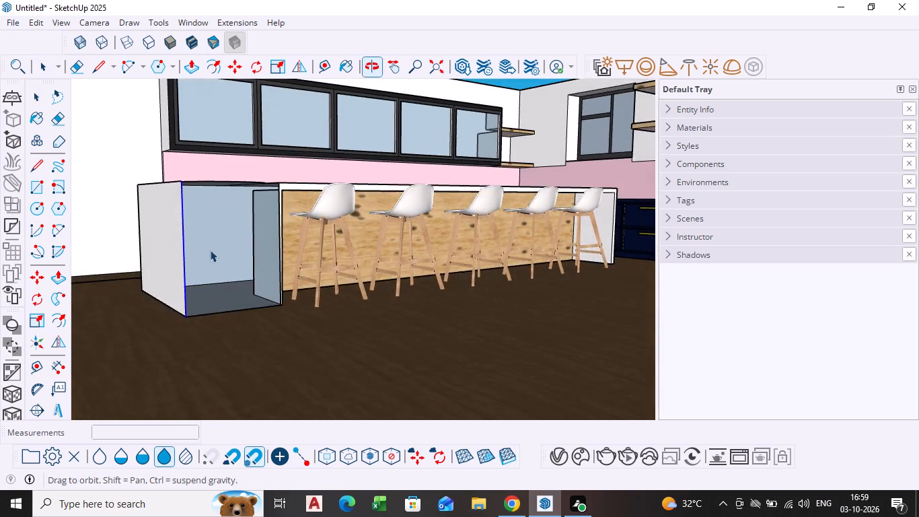
Push the rounded countertop end face down to the floor by about 3' 6" to form a solid rounded block.
scroll(216, 221, up, 3)
click(238, 164)
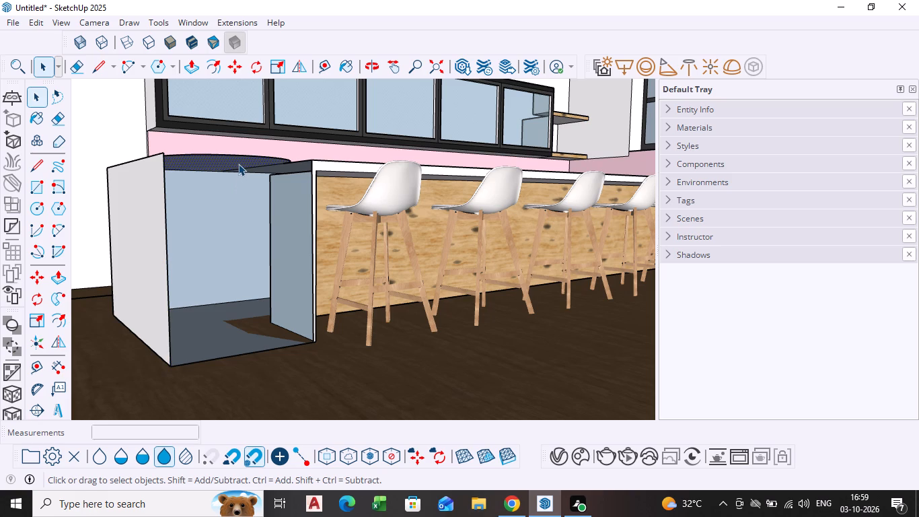
key(p)
click(238, 164)
middle_drag(227, 333, 216, 382)
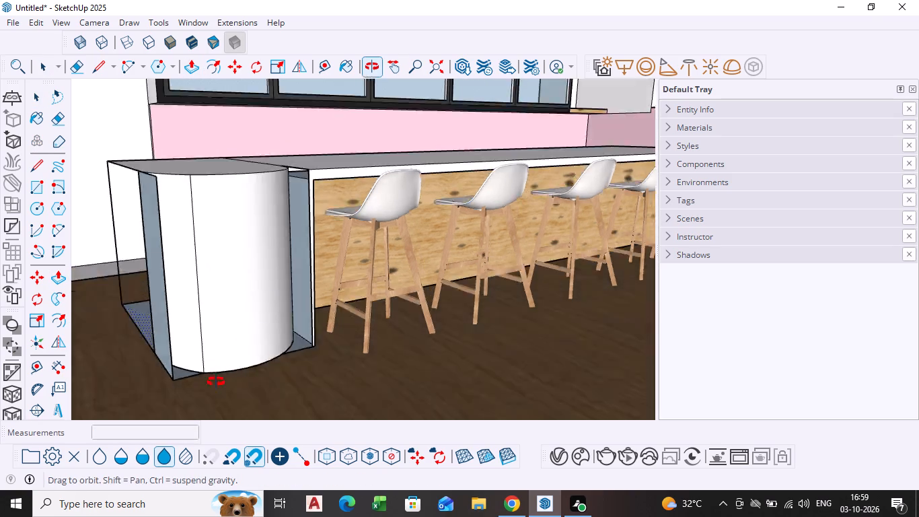
middle_drag(216, 382, 323, 382)
click(316, 369)
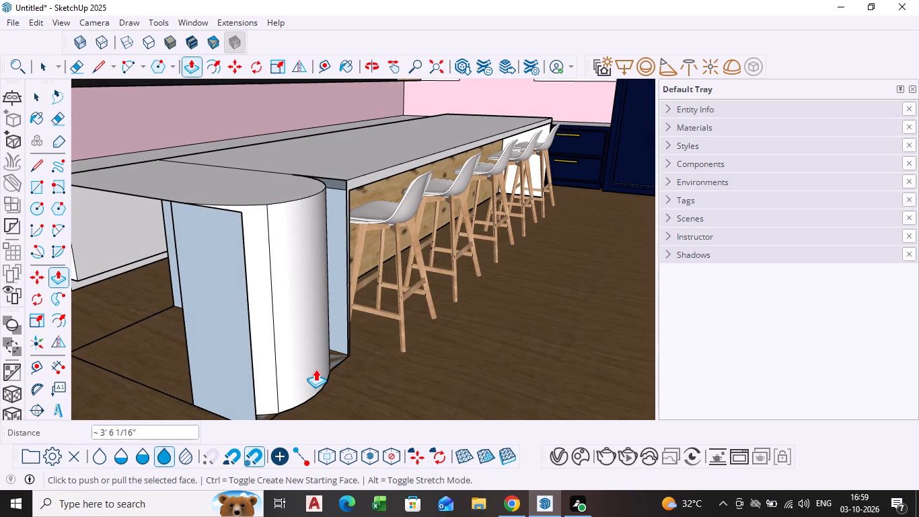
Draw a full-height rectangle about 3' 8" wide to close the open short end of the island, from its top back corner to the flat panel's base.
scroll(348, 374, down, 3)
middle_drag(348, 374, 404, 345)
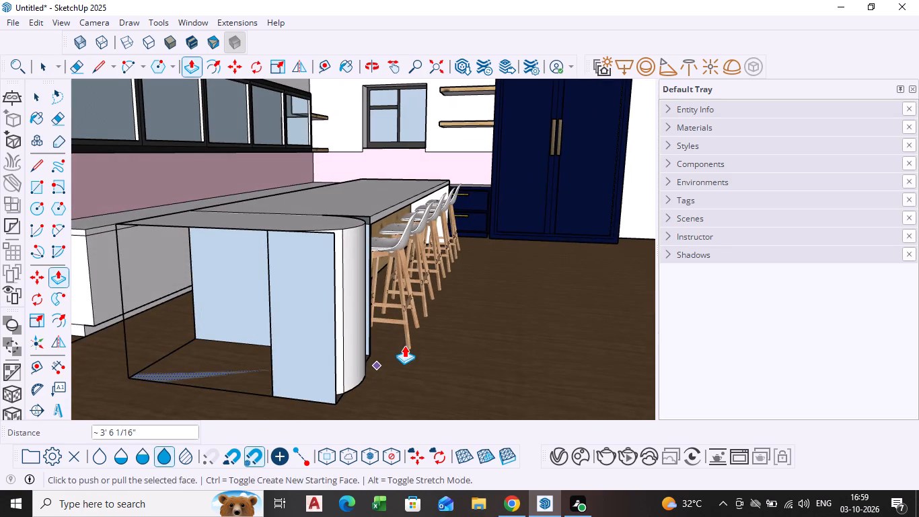
key(space)
scroll(407, 330, down, 2)
middle_drag(407, 330, 401, 365)
middle_drag(326, 341, 254, 348)
scroll(154, 330, down, 1)
middle_drag(151, 330, 203, 313)
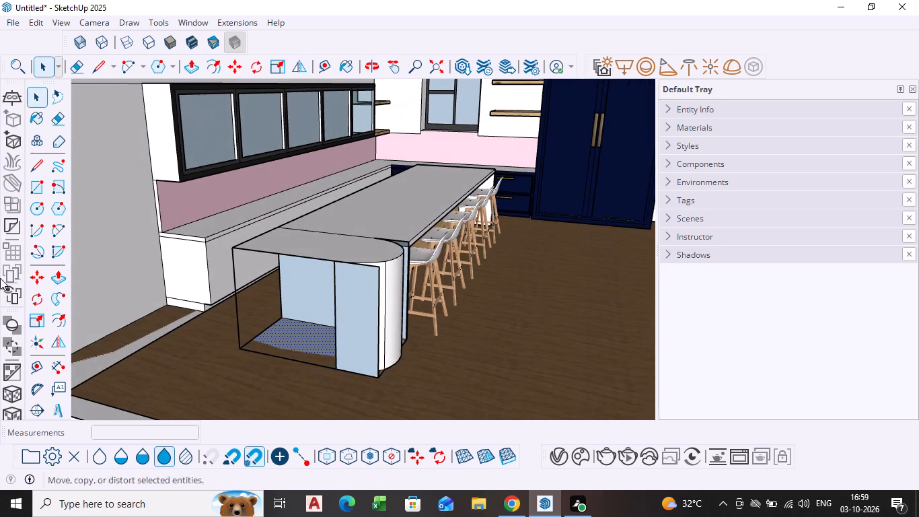
click(38, 191)
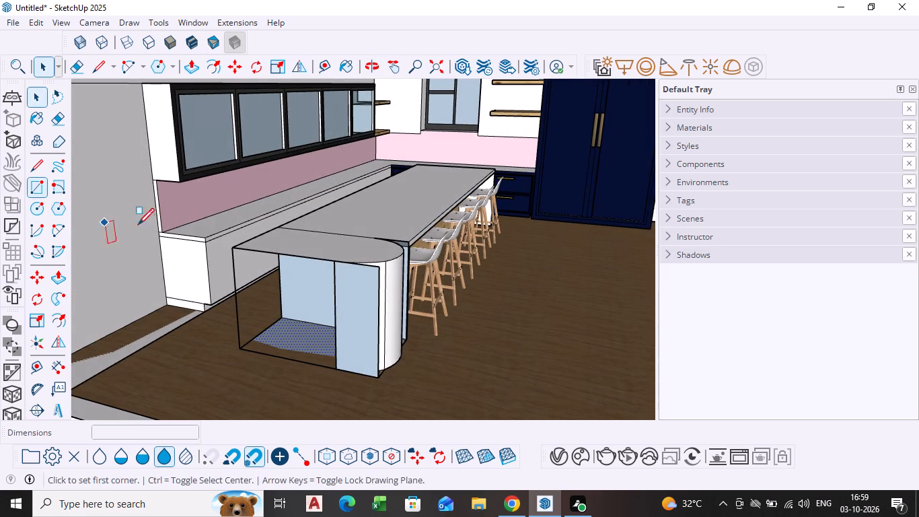
click(235, 249)
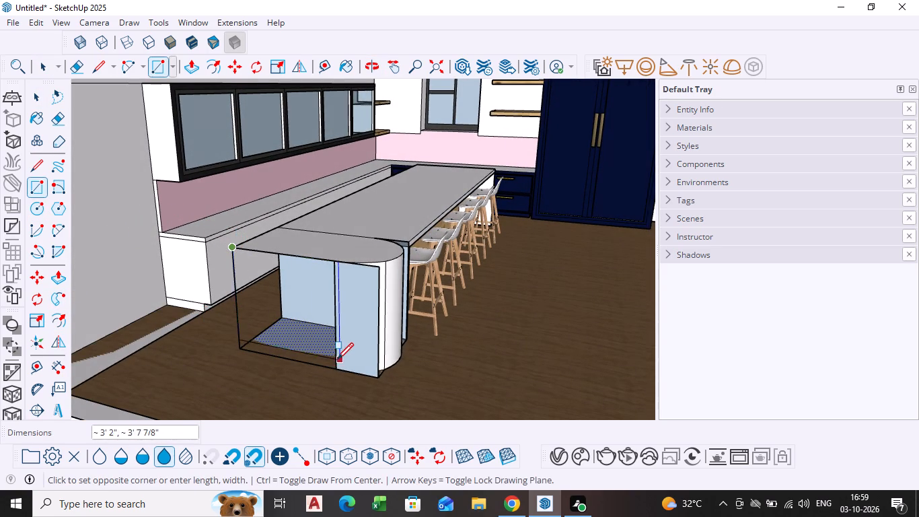
click(337, 367)
Delete the leftover flat panel and its remaining top edge projecting past the island's rounded corner.
middle_drag(495, 374, 397, 379)
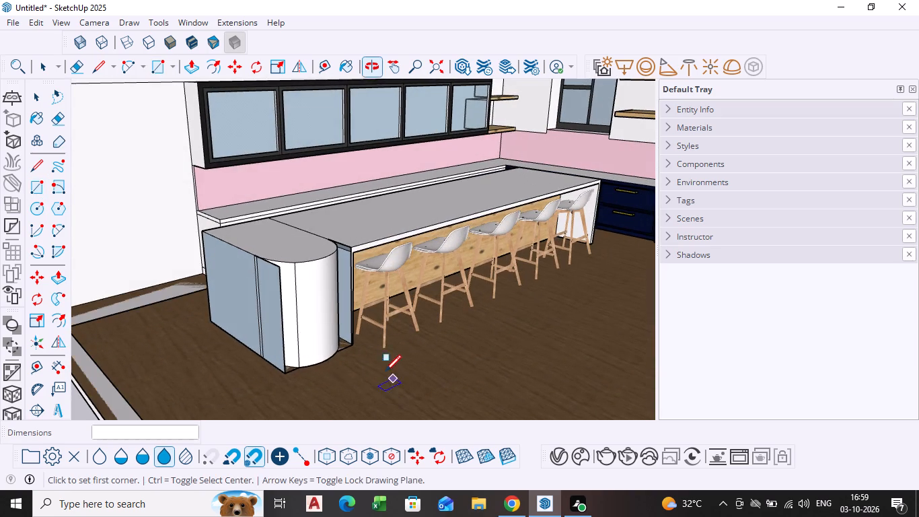
key(space)
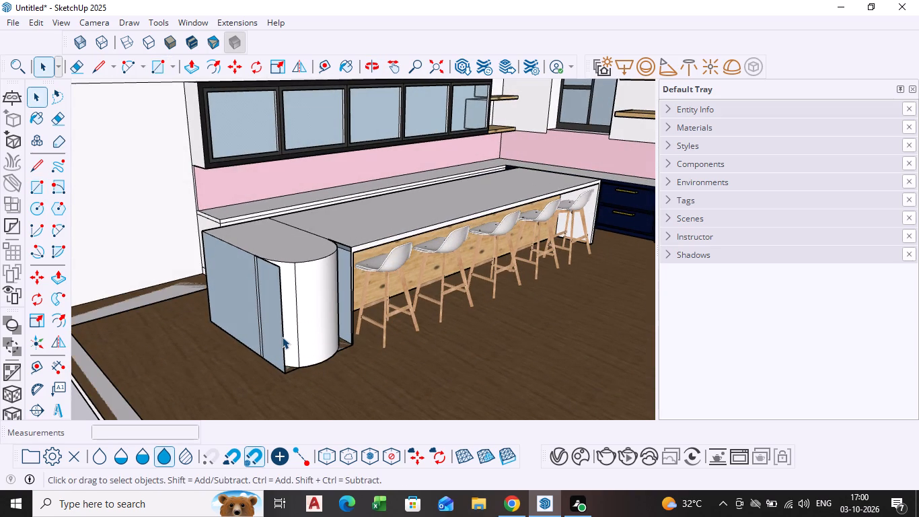
click(282, 337)
key(Delete)
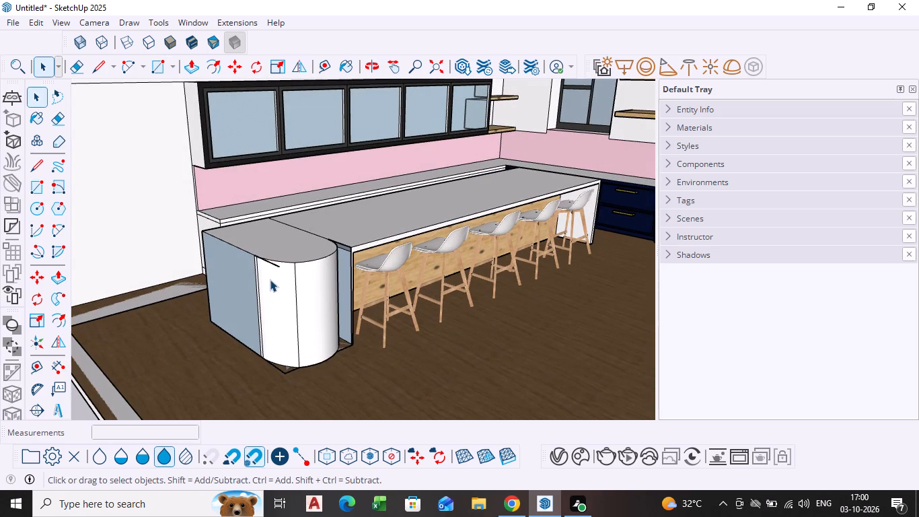
click(272, 263)
key(Delete)
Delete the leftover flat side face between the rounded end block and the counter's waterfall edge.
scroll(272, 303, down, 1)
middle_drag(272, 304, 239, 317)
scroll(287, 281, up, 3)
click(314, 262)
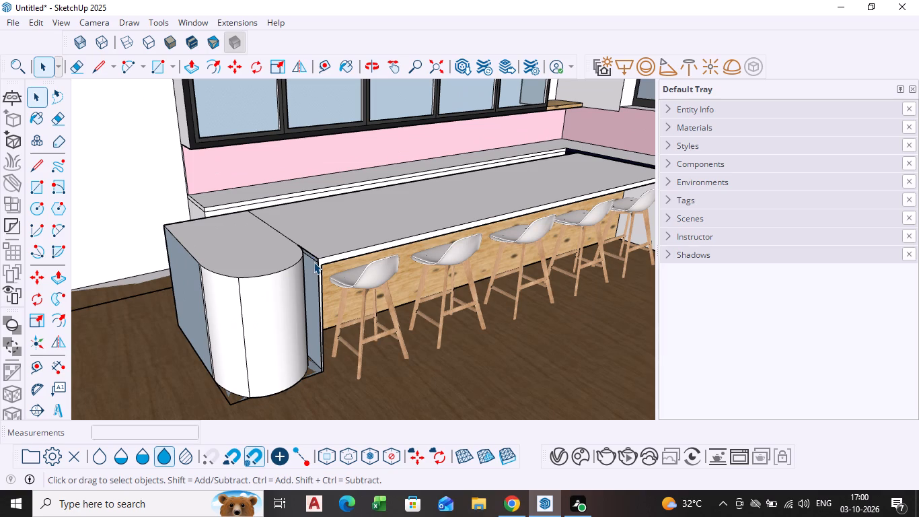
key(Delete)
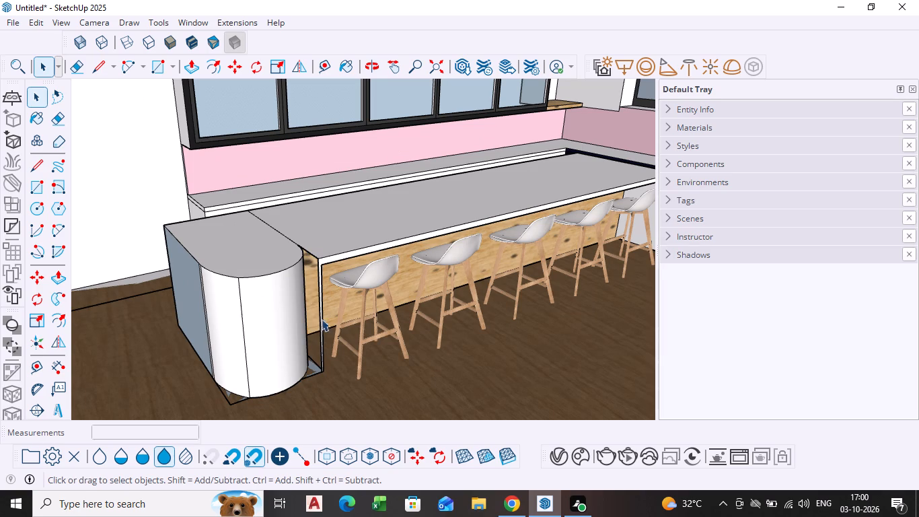
Undo the rounded block edits back to the square island end with only one corner arc drawn on its top.
middle_drag(321, 331, 206, 333)
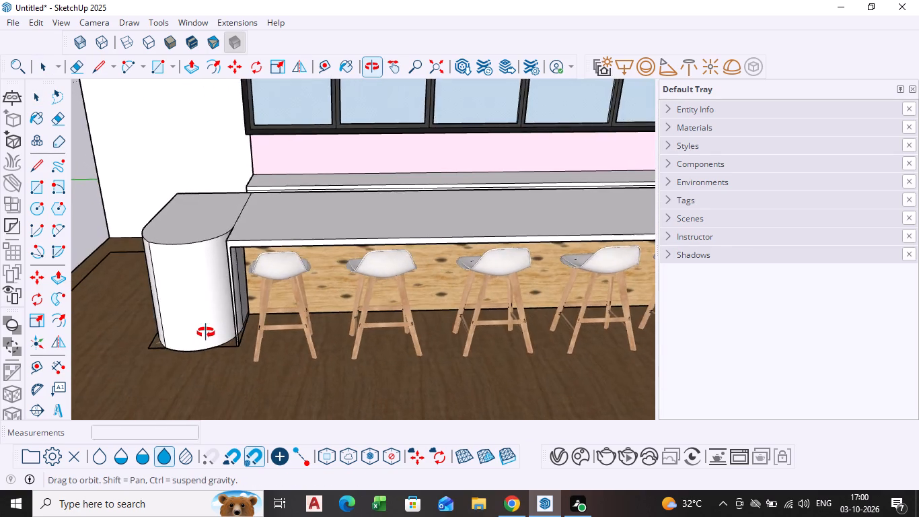
middle_drag(206, 333, 315, 318)
middle_drag(328, 314, 361, 291)
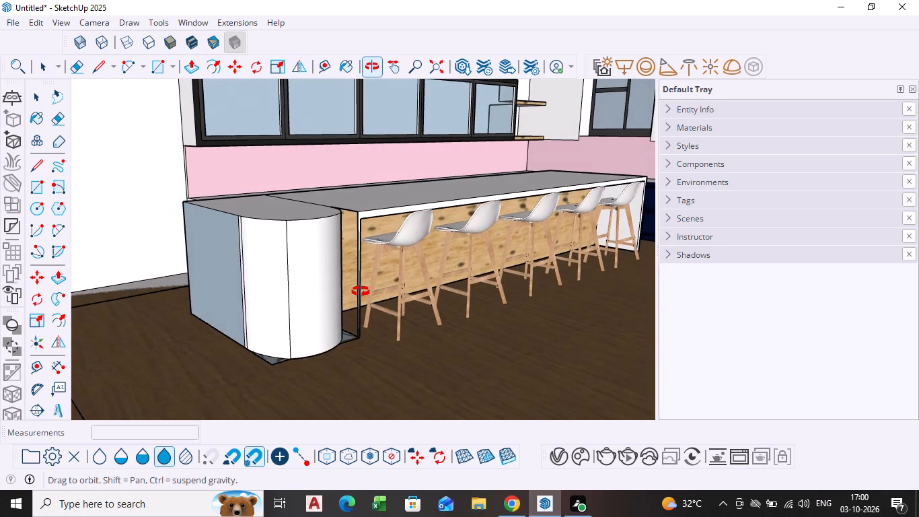
middle_drag(361, 291, 312, 326)
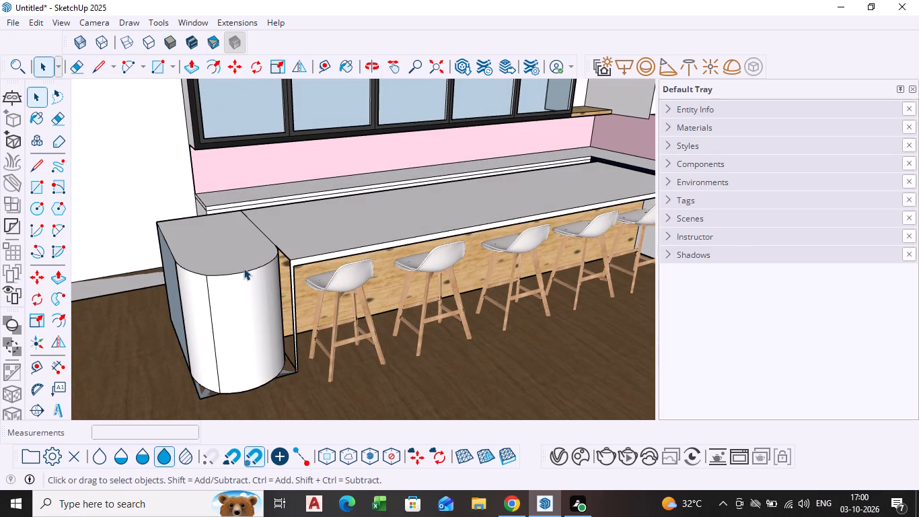
middle_drag(248, 264, 225, 291)
middle_drag(233, 283, 277, 348)
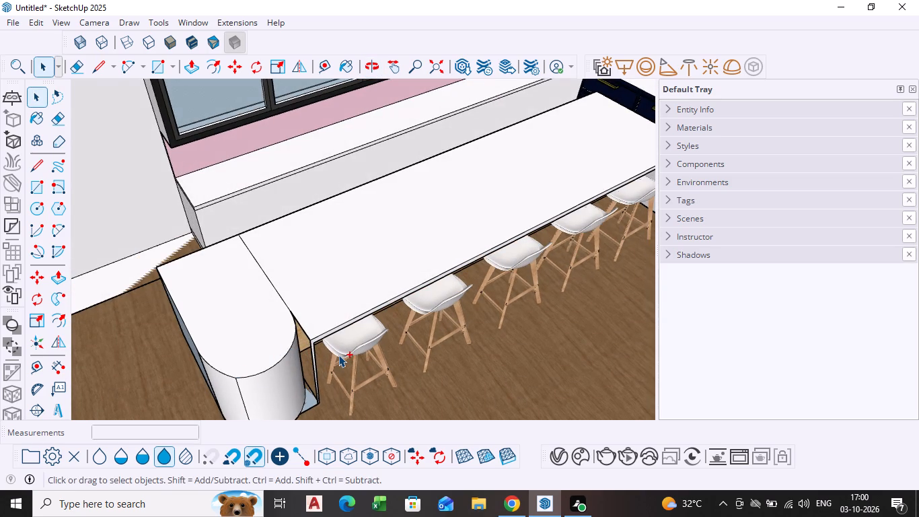
key(ctrl+z)
key(ctrl+z)
key(ctrl+z)
key(ctrl+z)
key(ctrl+z)
key(ctrl+z)
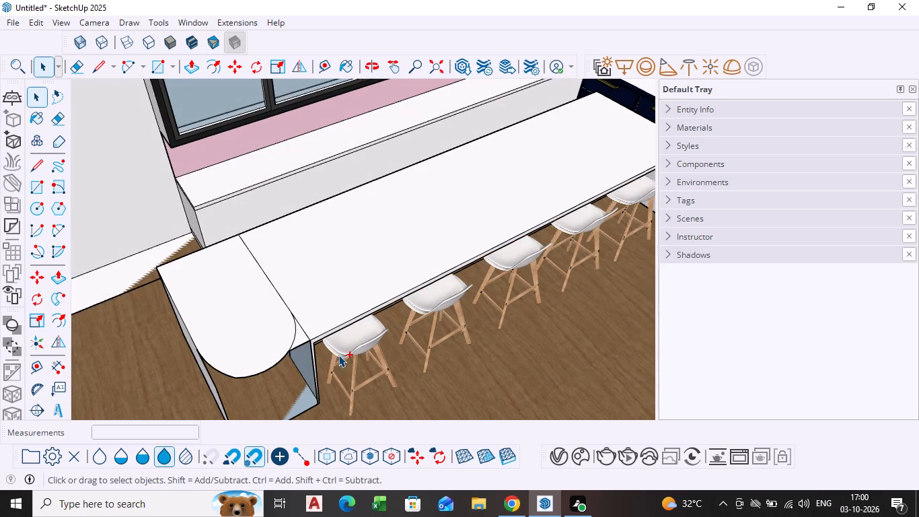
key(ctrl+z)
key(ctrl+z)
key(ctrl+z)
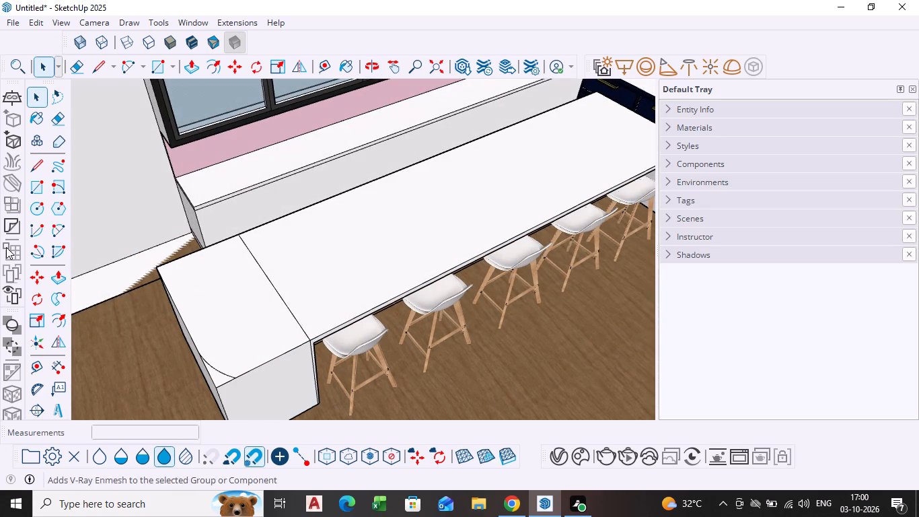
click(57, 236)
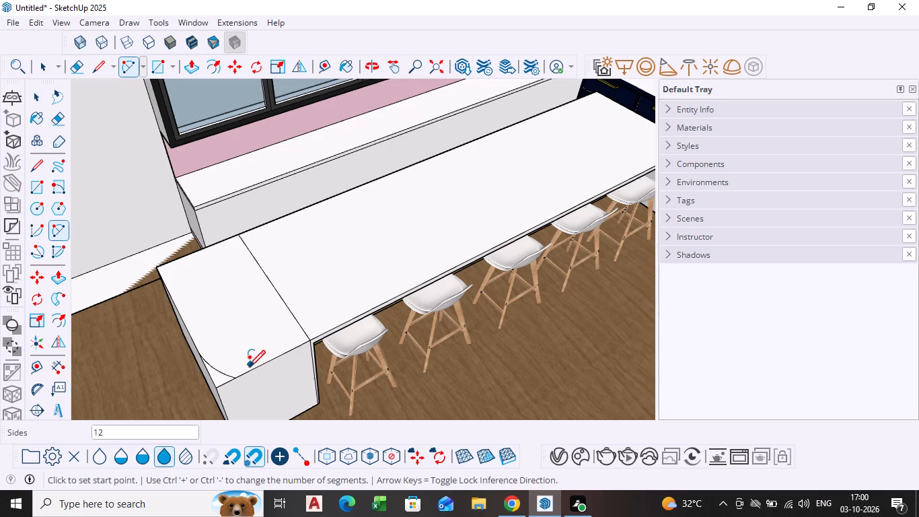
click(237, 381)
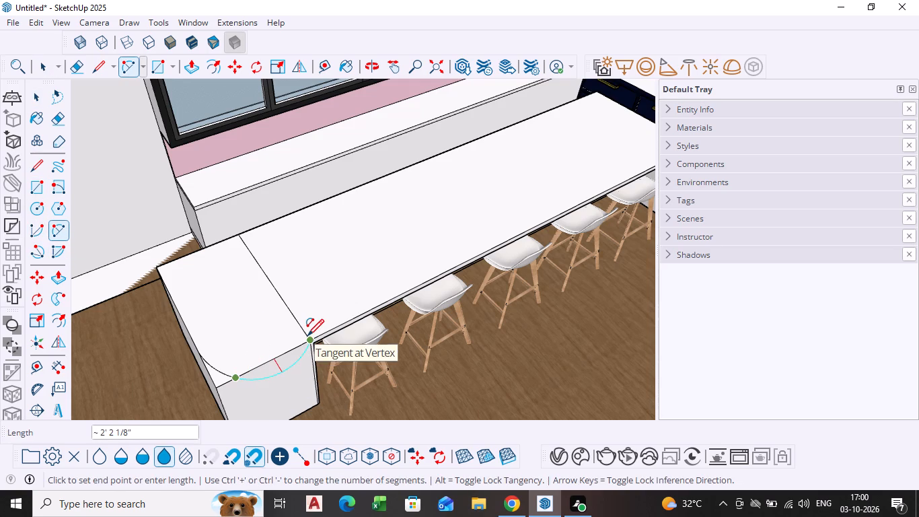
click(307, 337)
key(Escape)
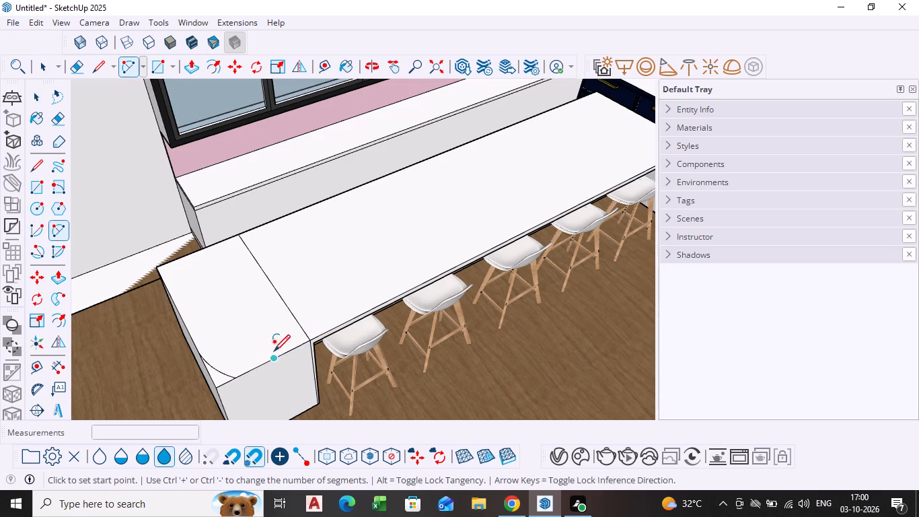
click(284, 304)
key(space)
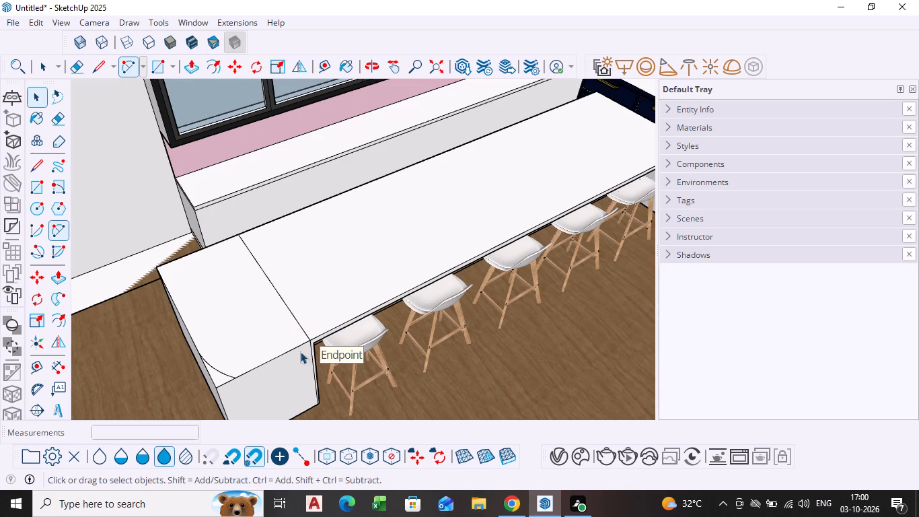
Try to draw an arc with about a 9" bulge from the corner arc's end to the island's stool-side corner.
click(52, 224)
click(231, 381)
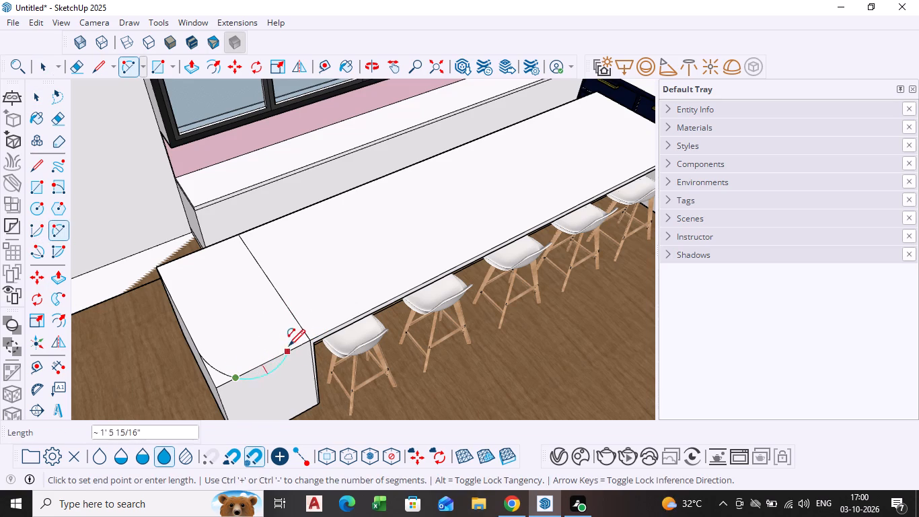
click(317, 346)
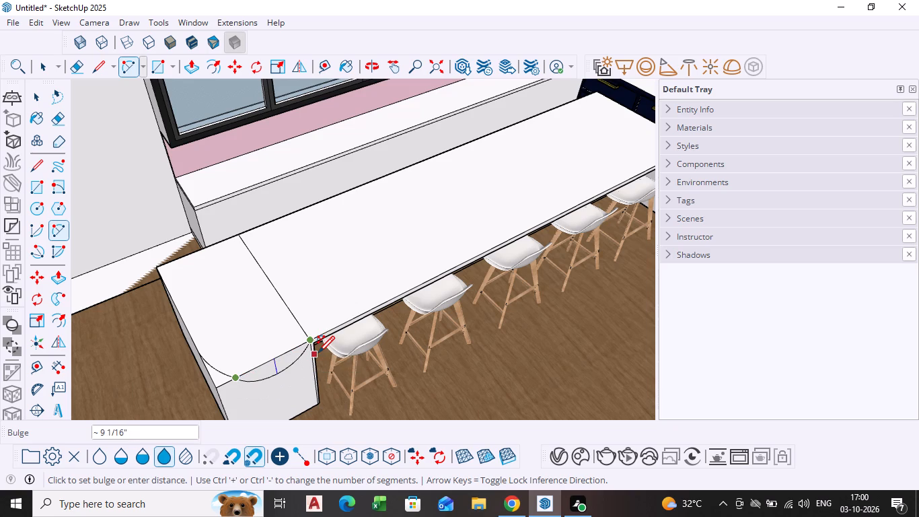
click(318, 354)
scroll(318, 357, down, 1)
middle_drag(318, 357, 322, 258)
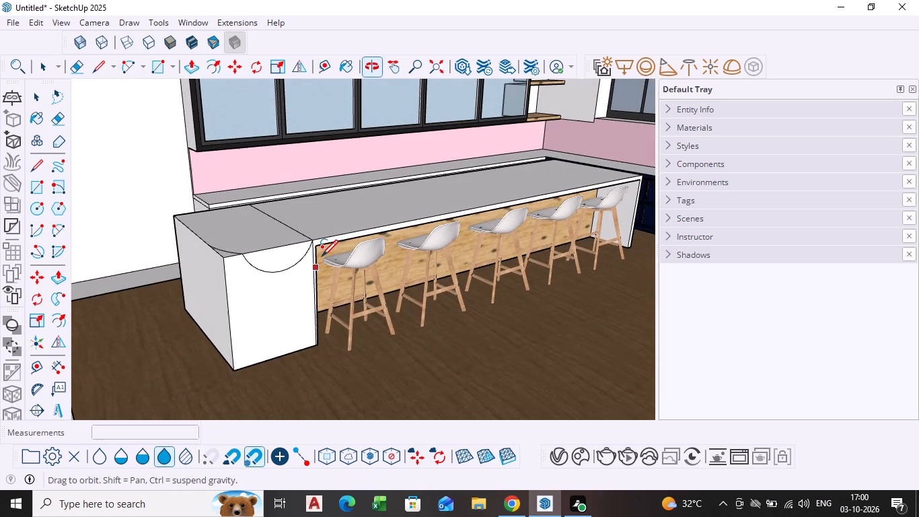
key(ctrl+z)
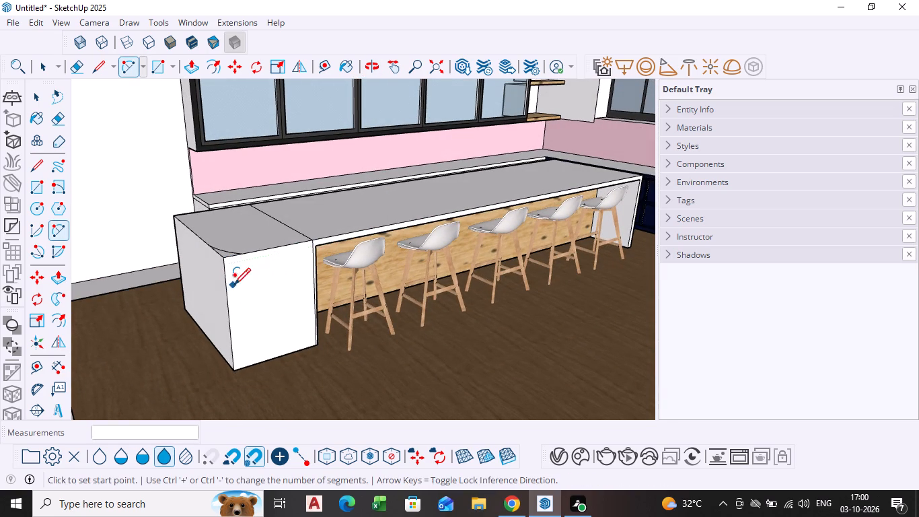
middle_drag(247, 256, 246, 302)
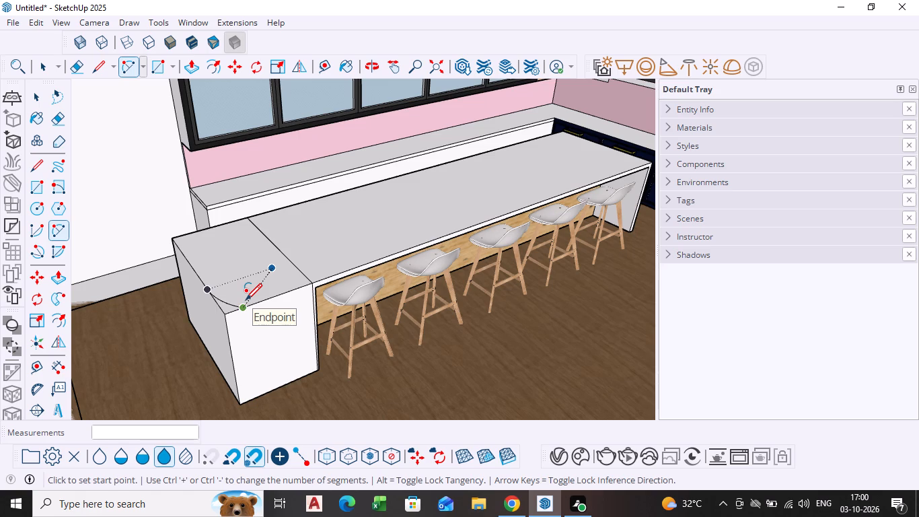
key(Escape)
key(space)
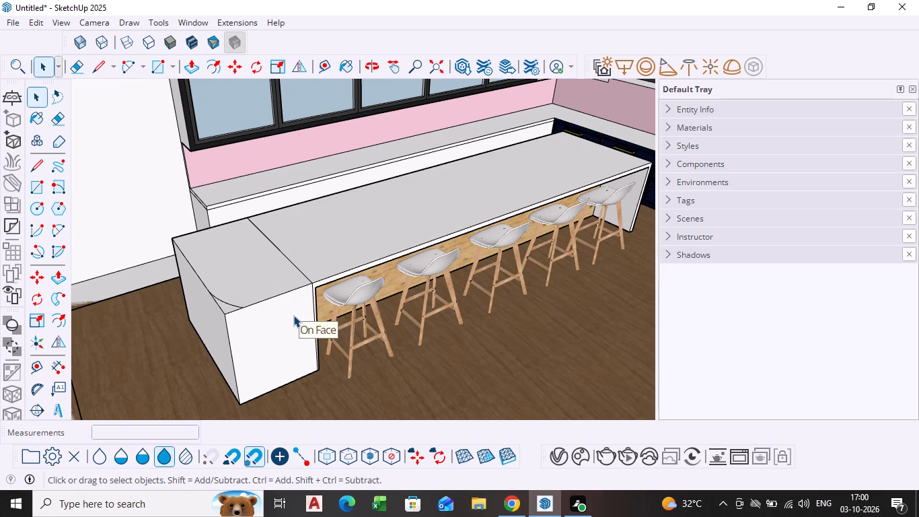
Undo the remaining corner arc on the island's end countertop.
scroll(223, 285, up, 3)
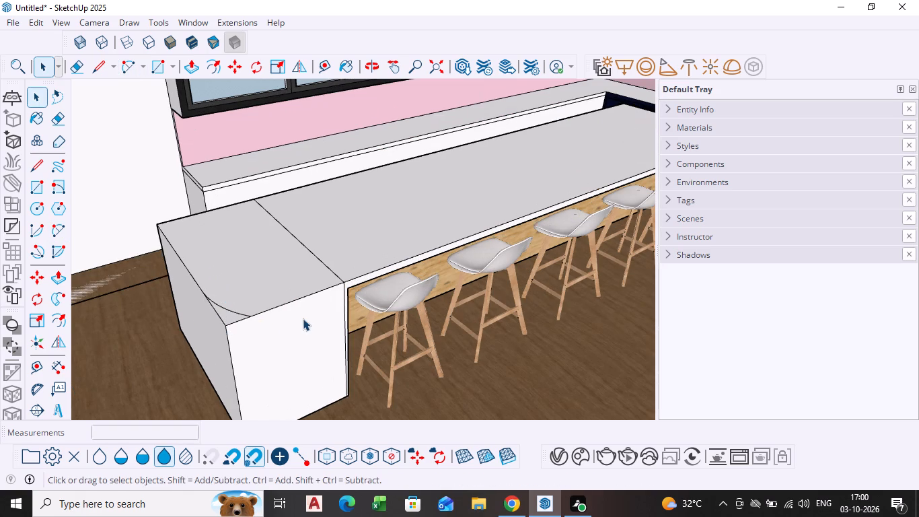
key(ctrl+z)
Draw a two-point arc with about a 2" bulge across the island countertop's outer corner.
scroll(274, 300, down, 1)
middle_drag(274, 300, 272, 301)
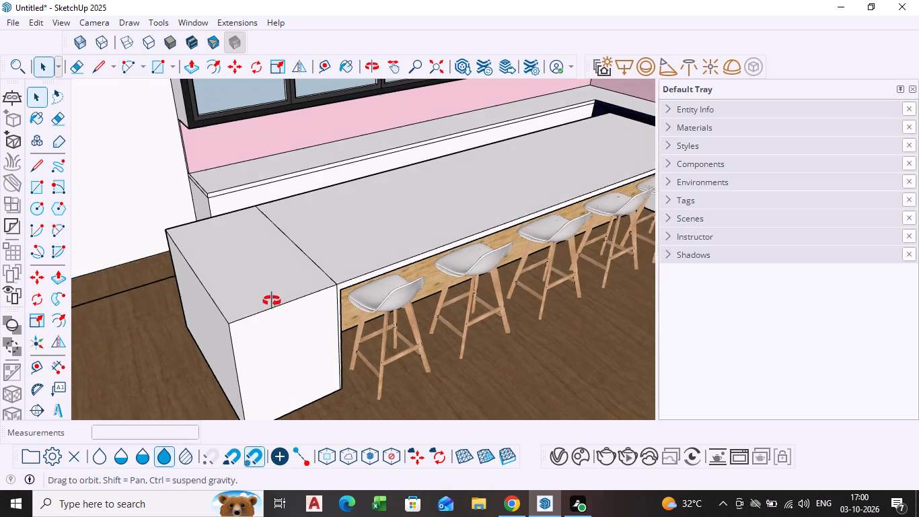
middle_drag(272, 301, 236, 324)
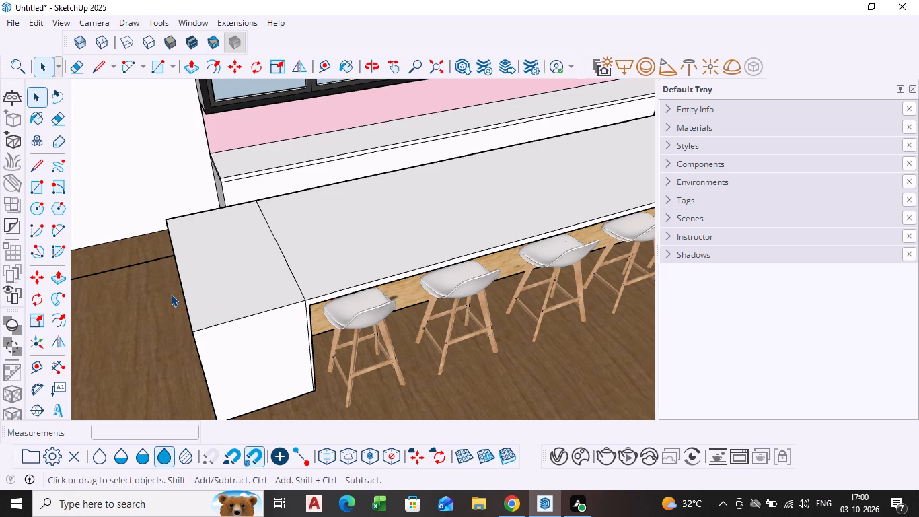
middle_click(171, 294)
click(60, 229)
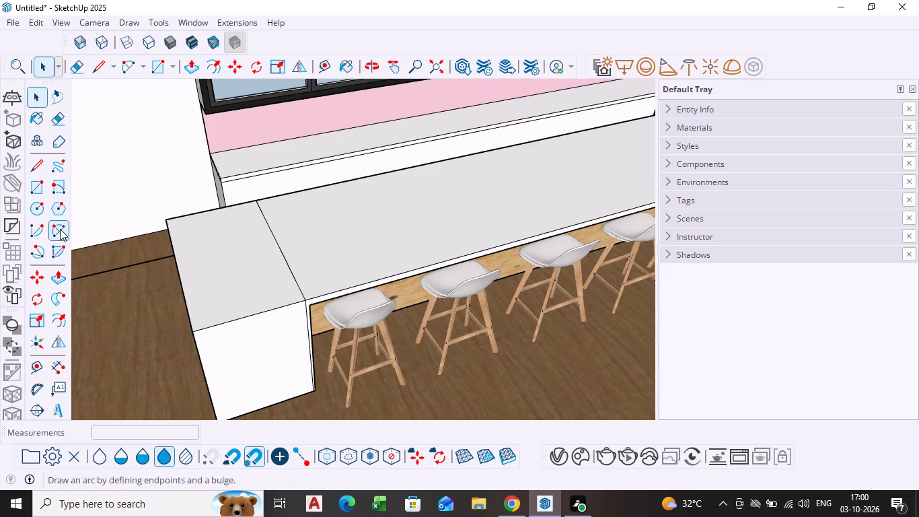
scroll(169, 290, up, 3)
click(198, 315)
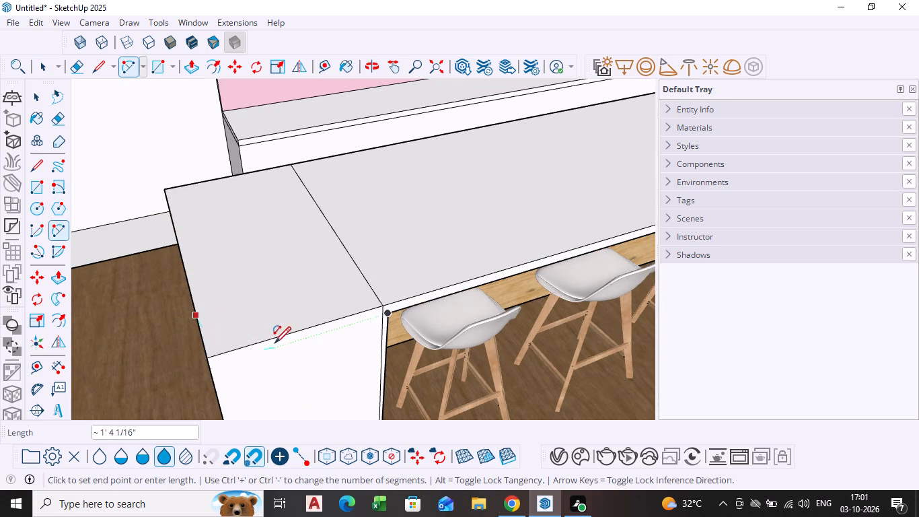
click(284, 335)
click(266, 339)
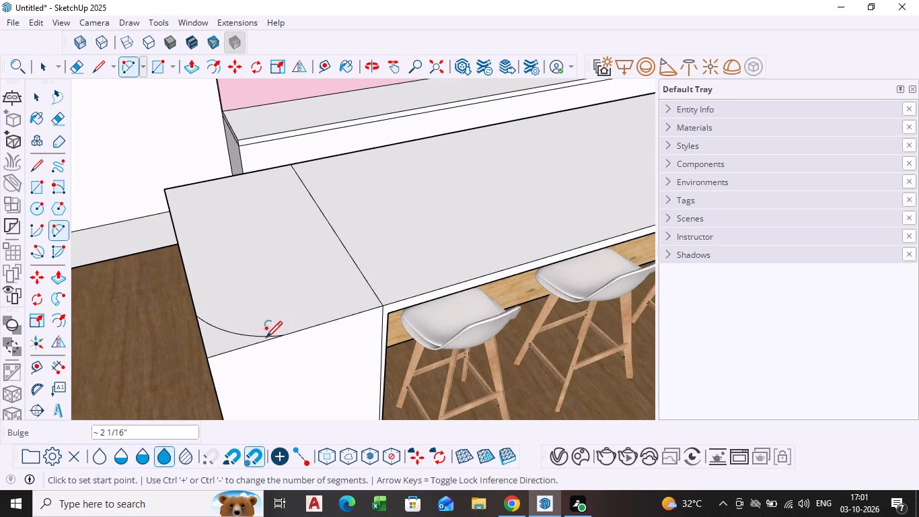
key(space)
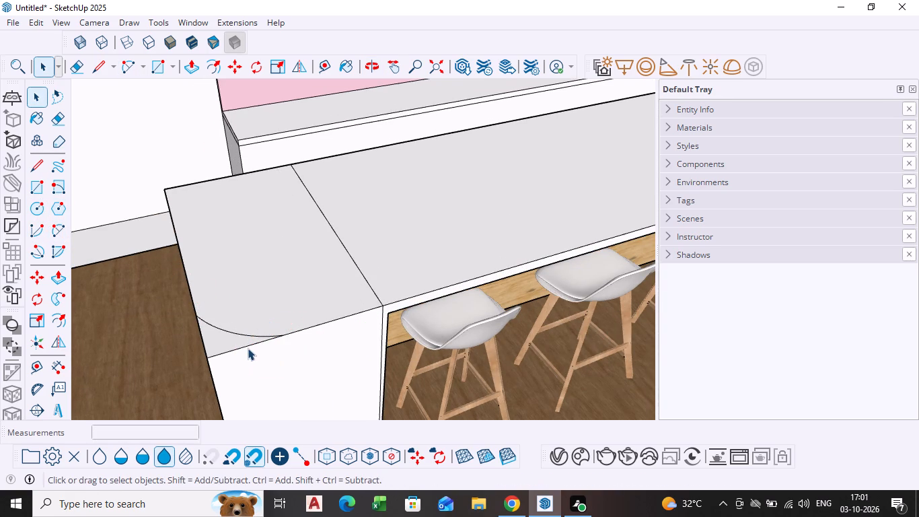
Delete the straight countertop edge outside the new corner arc to cut off the corner and open the end face.
click(252, 343)
key(Delete)
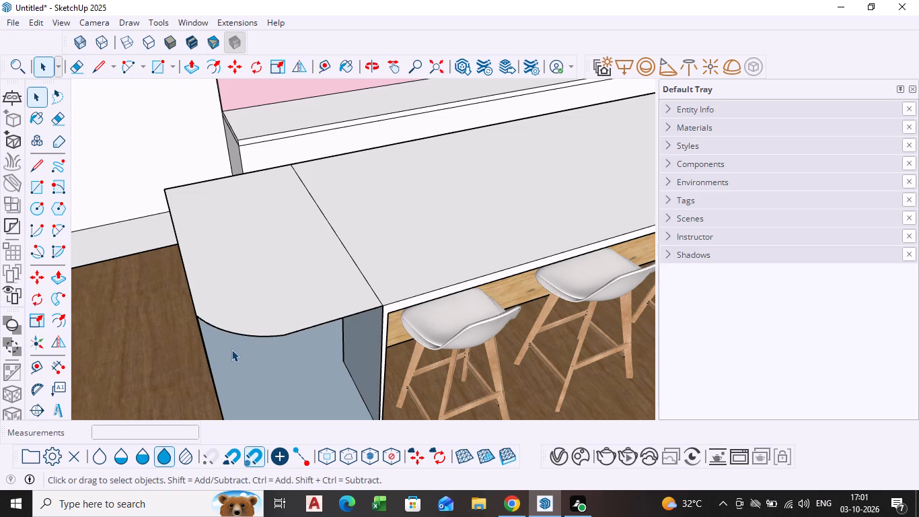
Push the rounded-corner countertop face down to the floor by about 3' 6".
middle_drag(278, 331, 262, 286)
scroll(262, 304, down, 4)
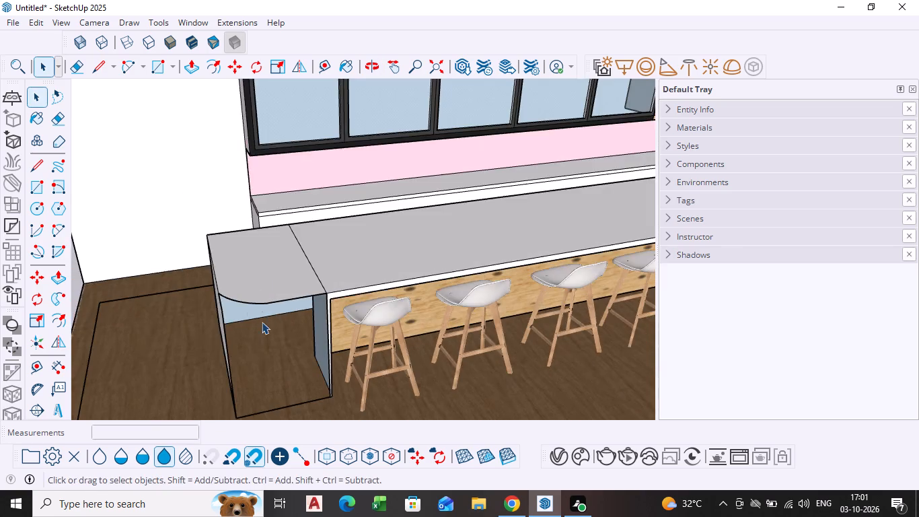
middle_drag(261, 322, 283, 242)
scroll(299, 223, up, 4)
middle_drag(299, 221, 306, 184)
click(313, 132)
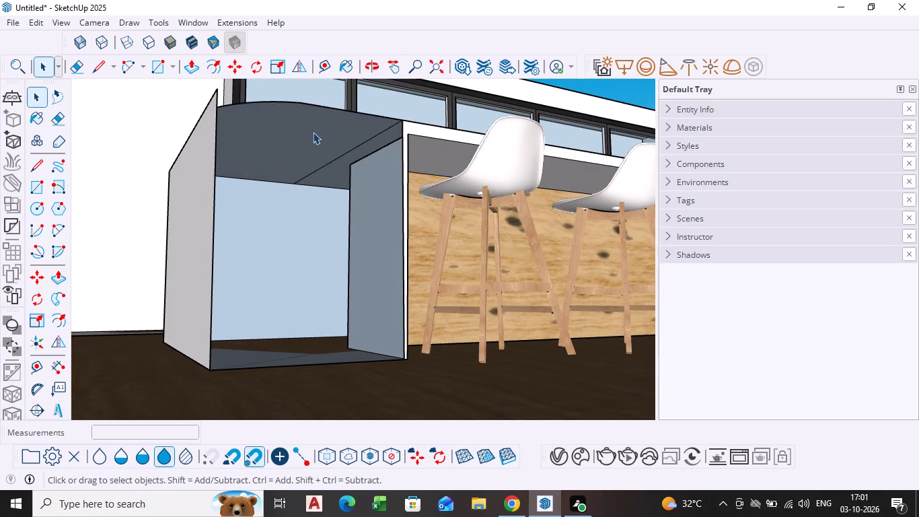
key(p)
click(313, 132)
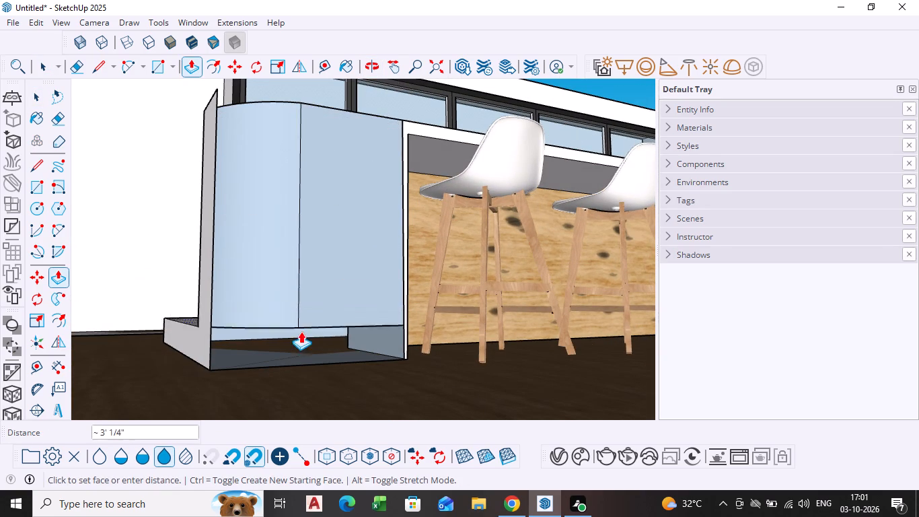
click(303, 357)
Delete the leftover flat panel outside the rounded corner, its top and vertical edges, and the floor-level corner face.
scroll(303, 357, down, 1)
middle_drag(303, 357, 277, 408)
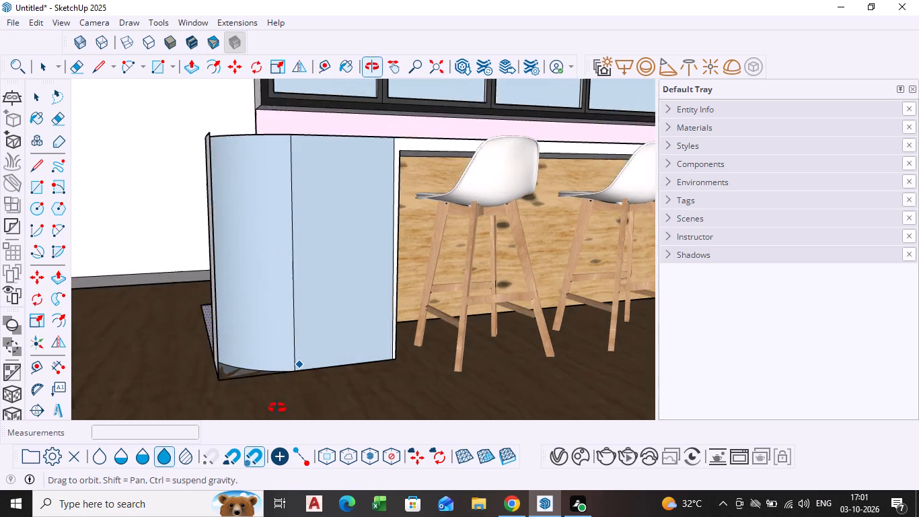
middle_drag(277, 408, 275, 413)
scroll(277, 242, down, 3)
middle_drag(275, 256, 540, 331)
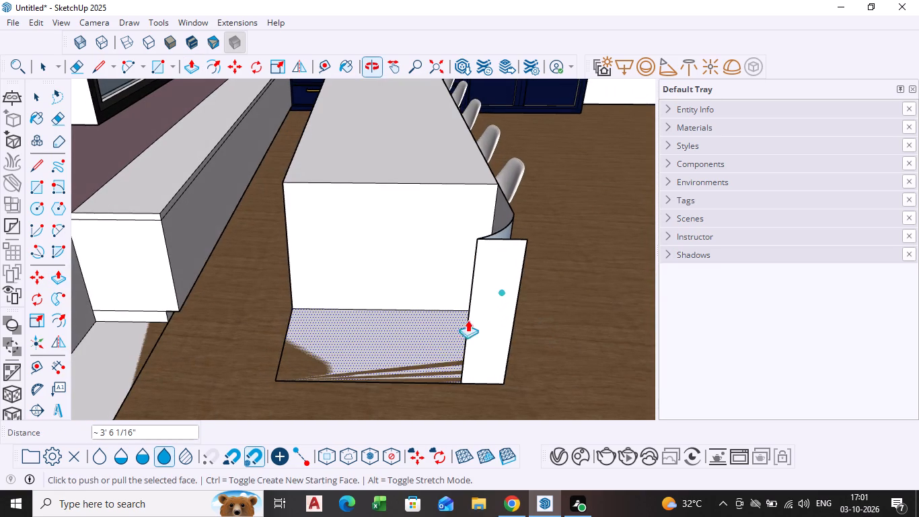
key(space)
click(512, 240)
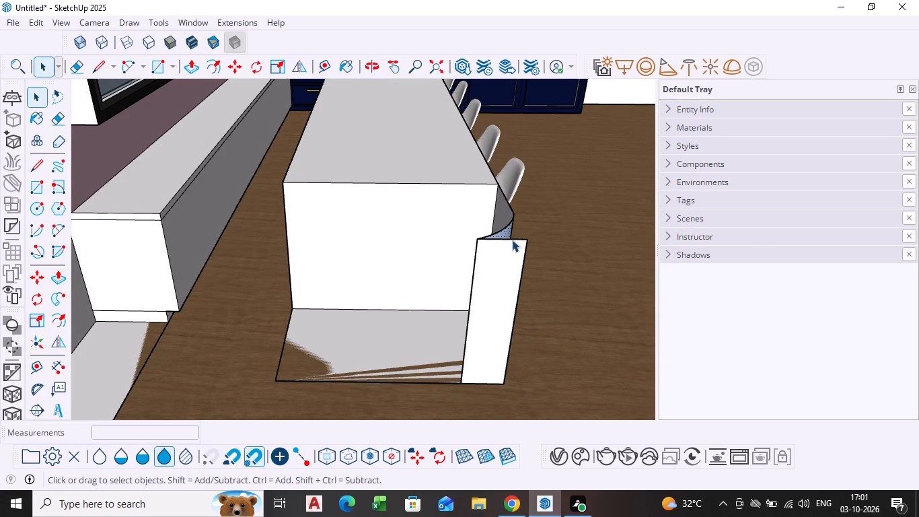
click(512, 244)
key(Delete)
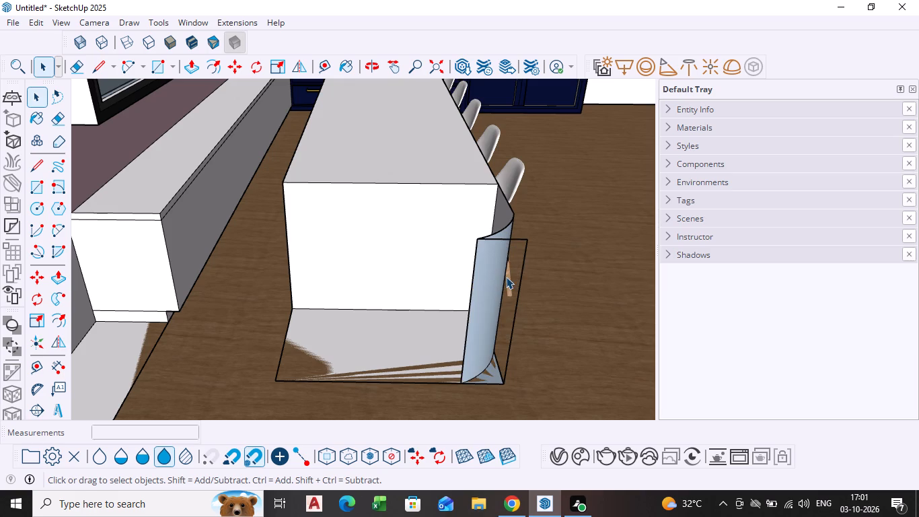
click(515, 238)
key(Delete)
click(522, 275)
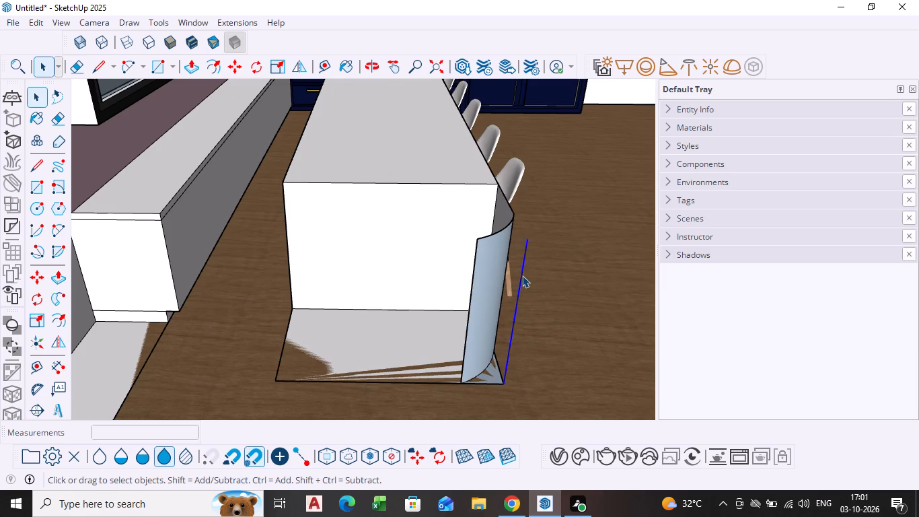
key(Delete)
click(494, 381)
key(Delete)
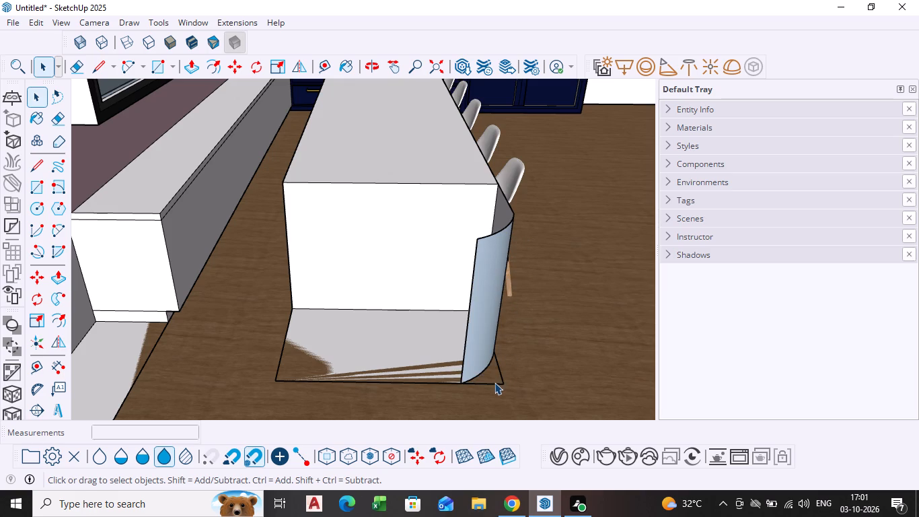
Delete the two leftover straight floor edges outside the island's rounded corner.
click(498, 380)
click(502, 380)
key(Delete)
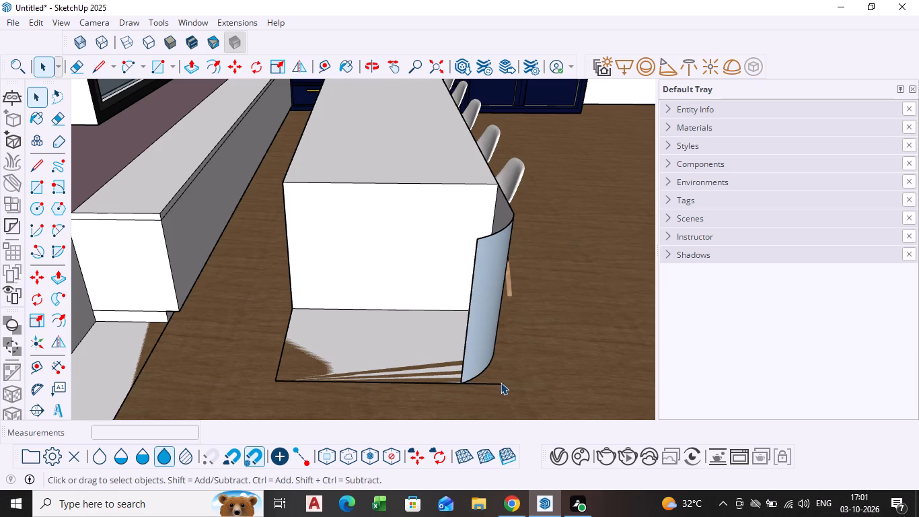
click(500, 383)
key(Delete)
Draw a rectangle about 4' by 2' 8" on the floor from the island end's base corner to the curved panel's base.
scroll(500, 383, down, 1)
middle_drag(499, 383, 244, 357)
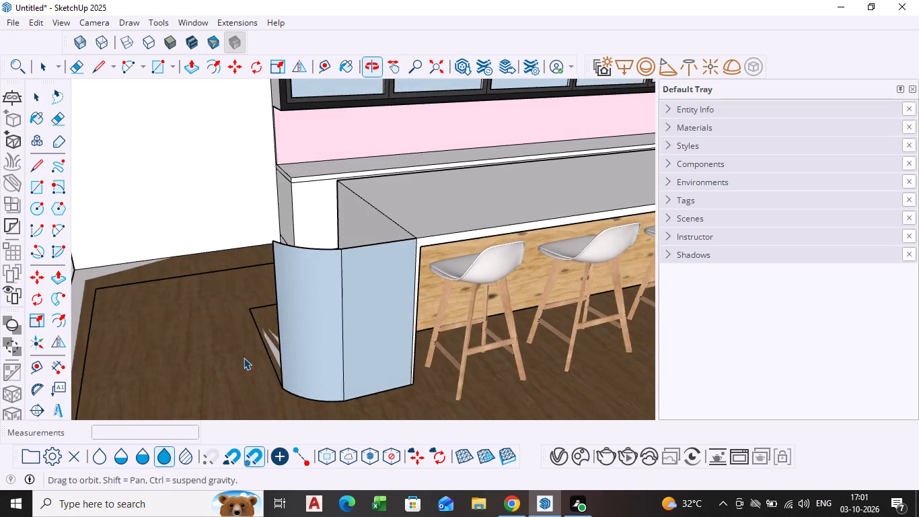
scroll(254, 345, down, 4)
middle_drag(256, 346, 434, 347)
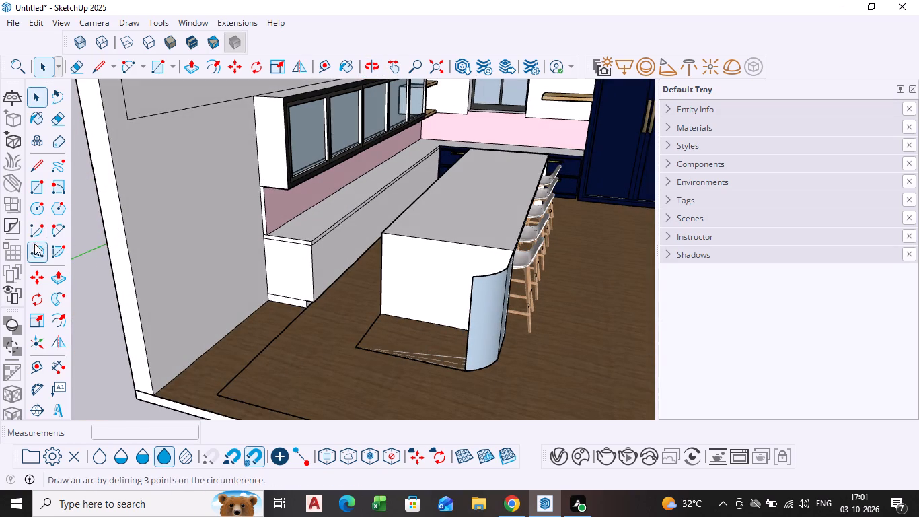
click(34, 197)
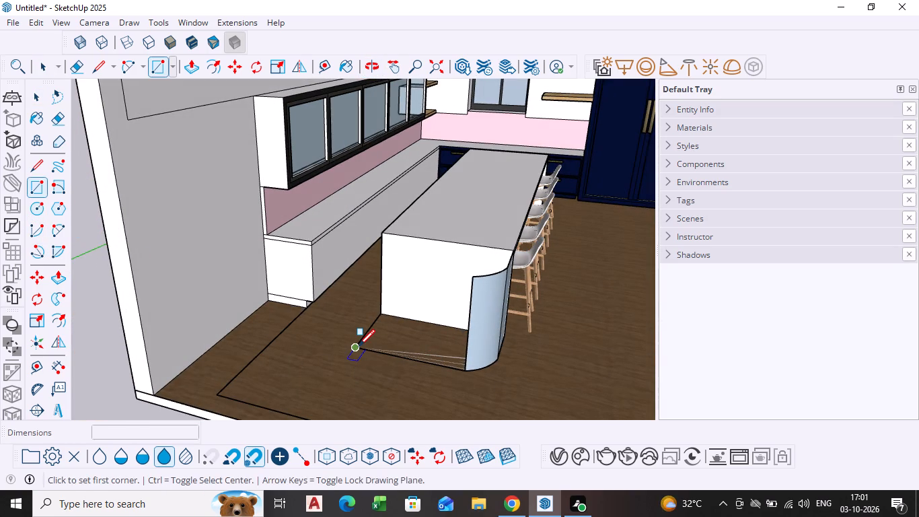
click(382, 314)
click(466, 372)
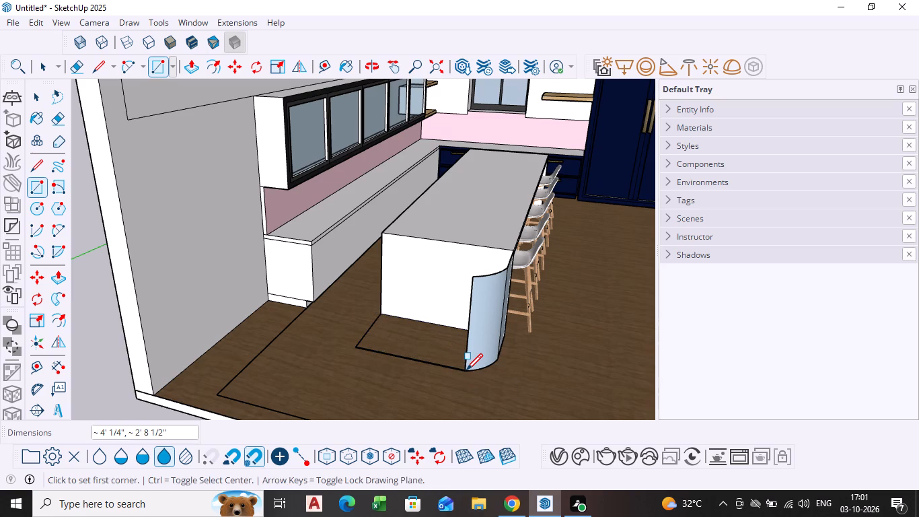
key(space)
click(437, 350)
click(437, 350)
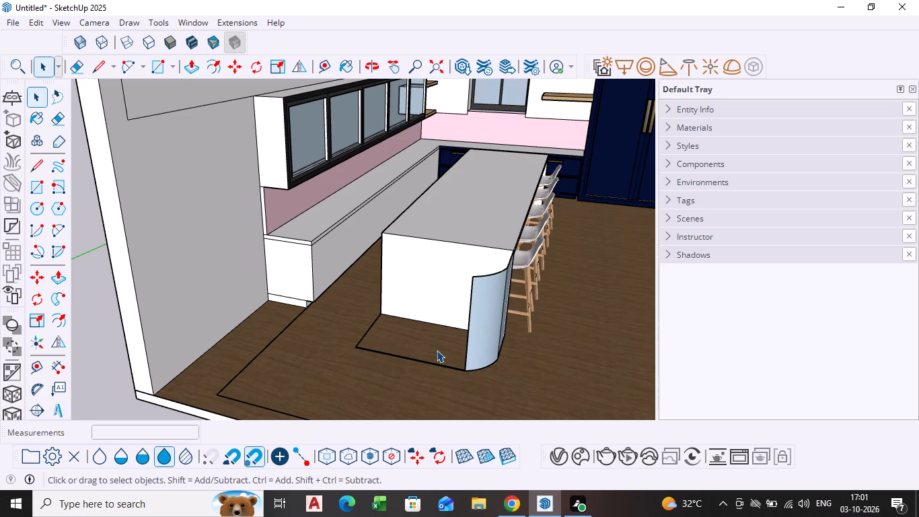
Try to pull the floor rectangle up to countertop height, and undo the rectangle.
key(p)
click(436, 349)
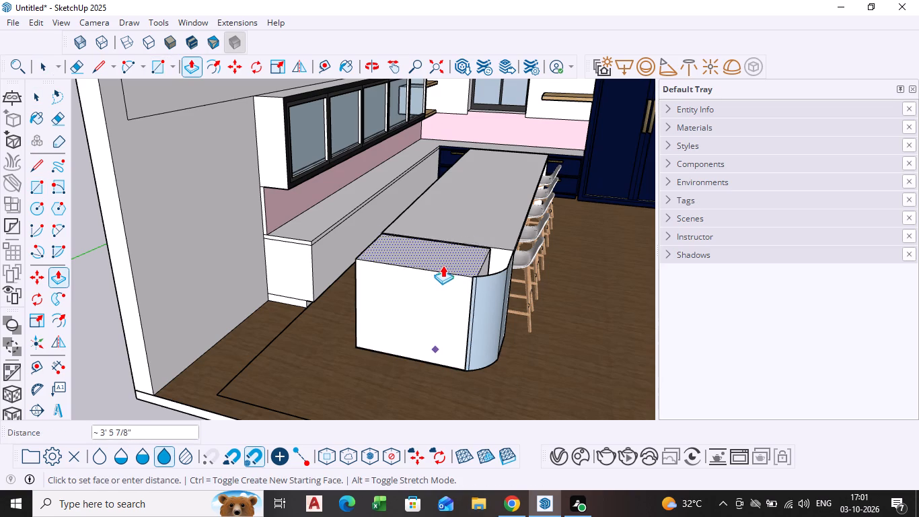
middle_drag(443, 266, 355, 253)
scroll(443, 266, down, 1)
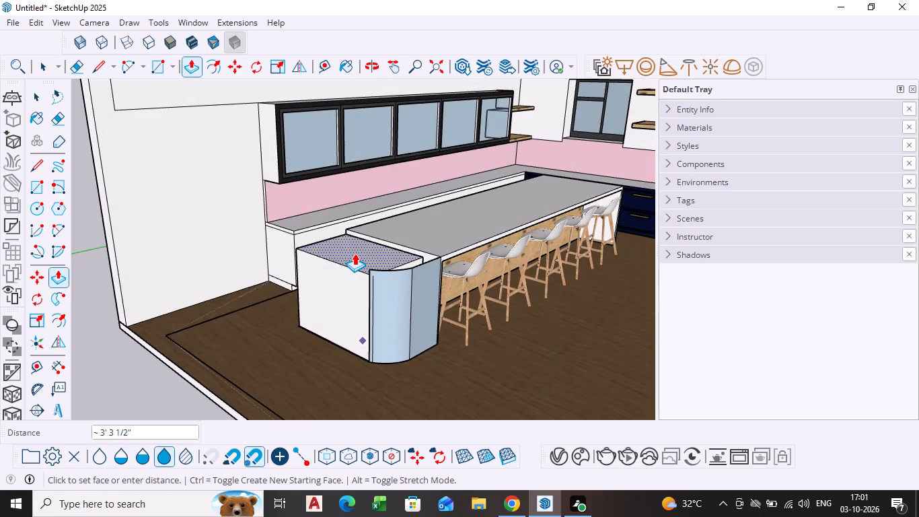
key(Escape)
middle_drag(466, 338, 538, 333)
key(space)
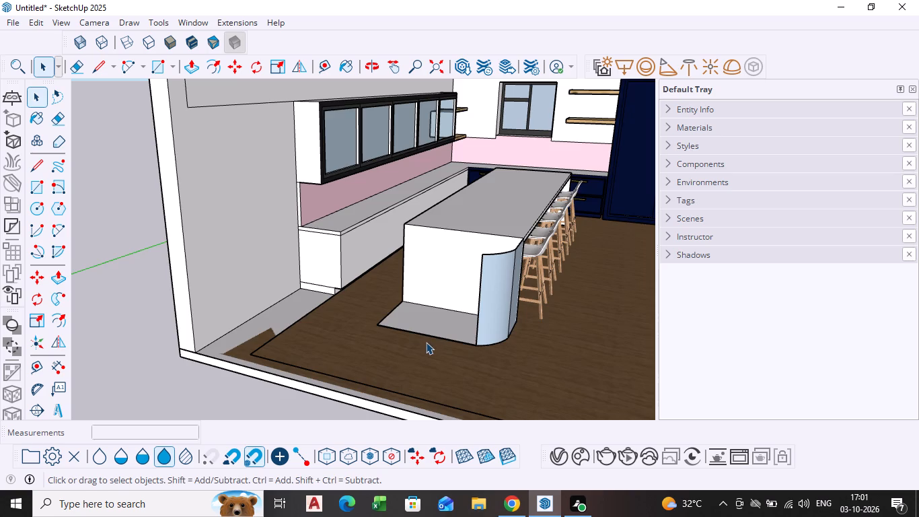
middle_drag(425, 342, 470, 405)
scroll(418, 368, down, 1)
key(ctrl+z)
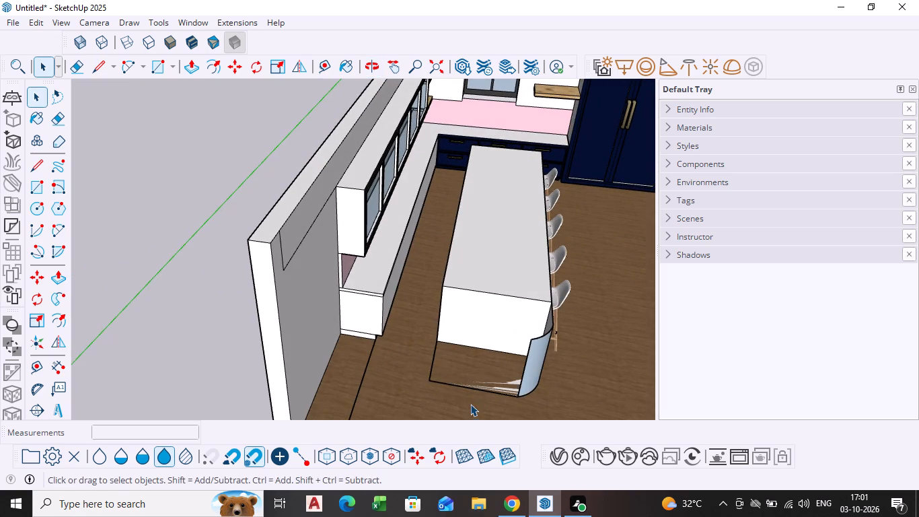
Delete the leftover floor-level face between the island's end and the curved corner panel.
middle_drag(464, 385, 571, 379)
scroll(572, 343, up, 2)
shift+middle_drag(568, 341, 558, 341)
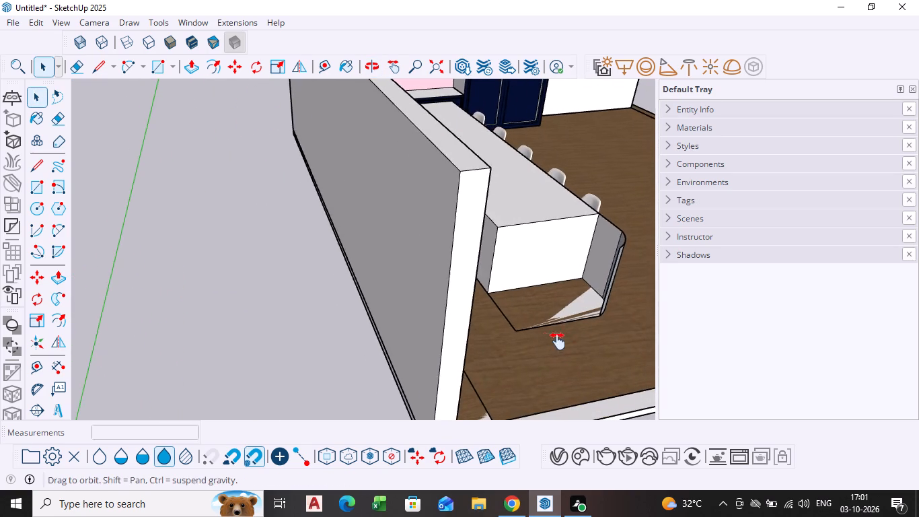
shift+middle_drag(558, 341, 438, 341)
click(449, 297)
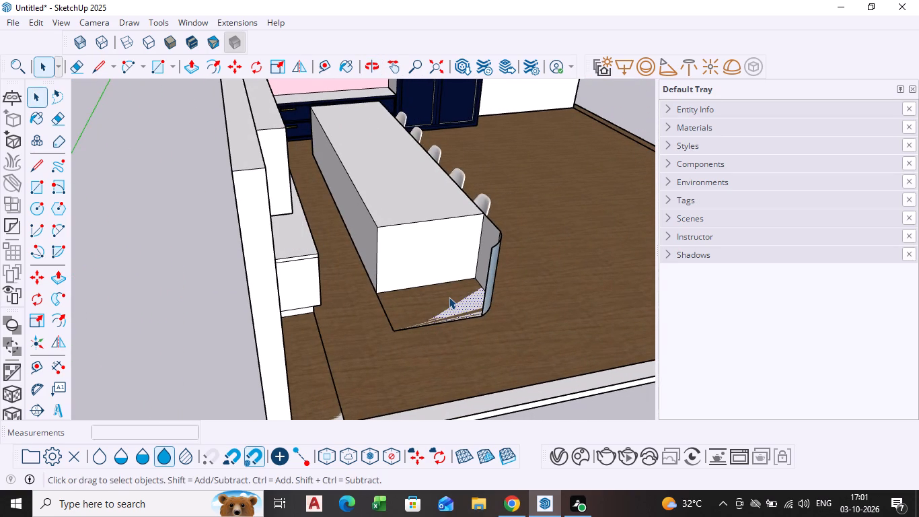
key(Delete)
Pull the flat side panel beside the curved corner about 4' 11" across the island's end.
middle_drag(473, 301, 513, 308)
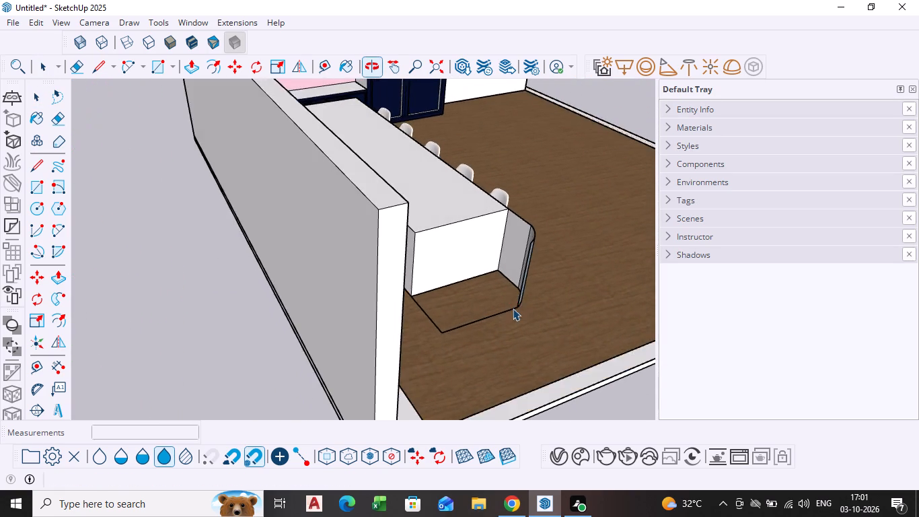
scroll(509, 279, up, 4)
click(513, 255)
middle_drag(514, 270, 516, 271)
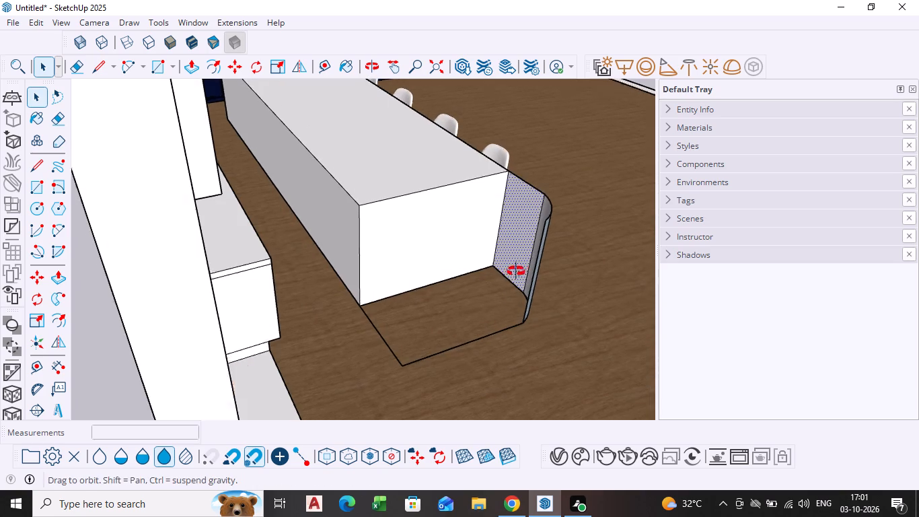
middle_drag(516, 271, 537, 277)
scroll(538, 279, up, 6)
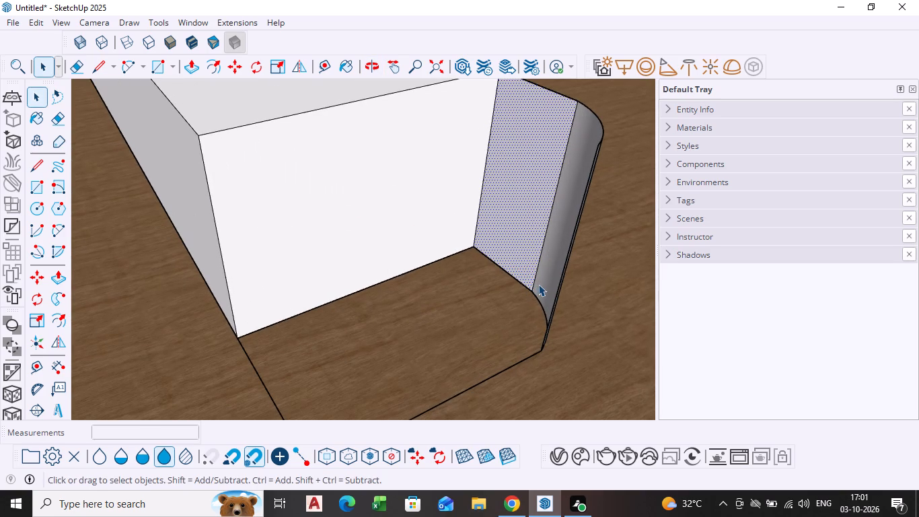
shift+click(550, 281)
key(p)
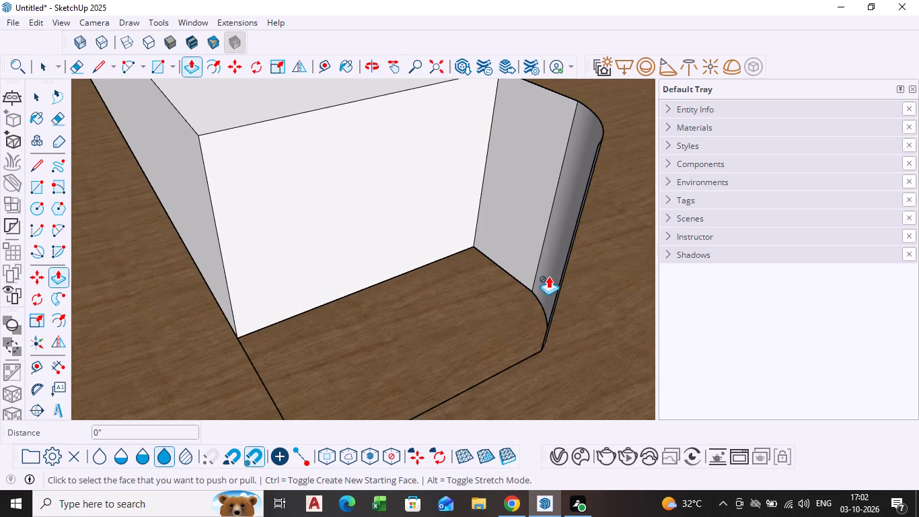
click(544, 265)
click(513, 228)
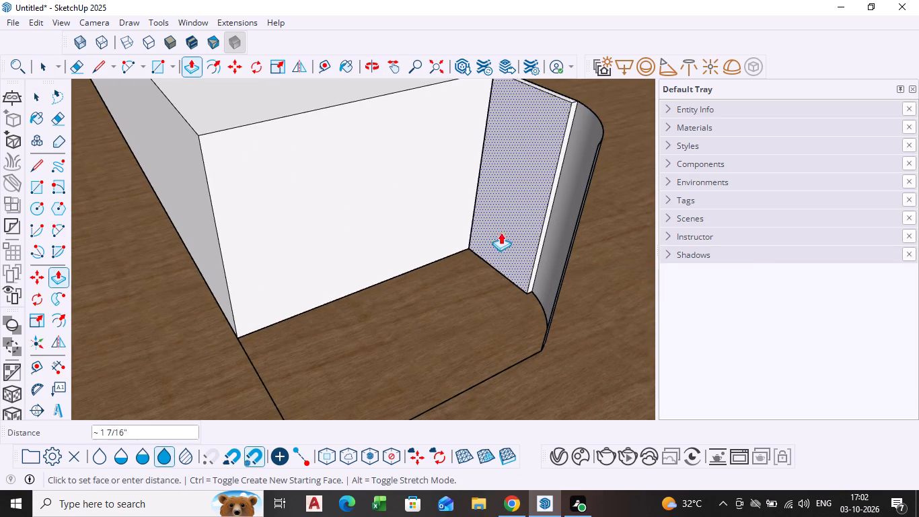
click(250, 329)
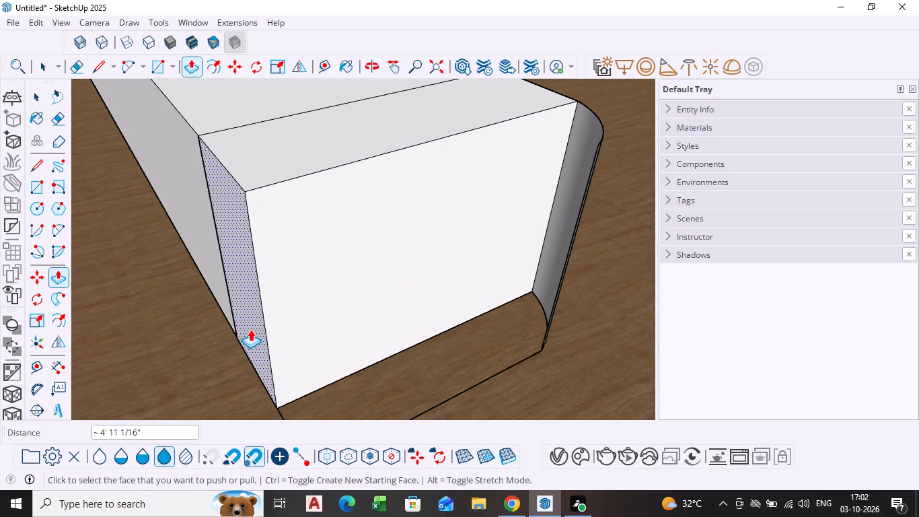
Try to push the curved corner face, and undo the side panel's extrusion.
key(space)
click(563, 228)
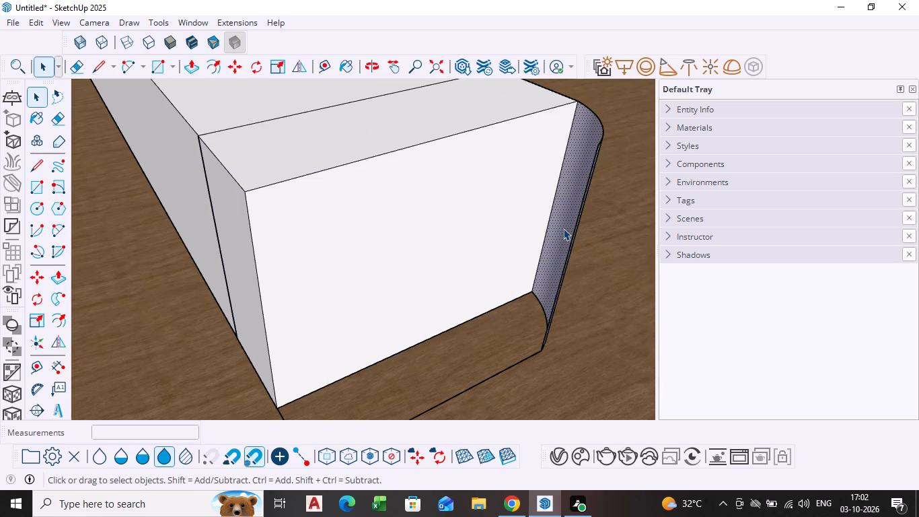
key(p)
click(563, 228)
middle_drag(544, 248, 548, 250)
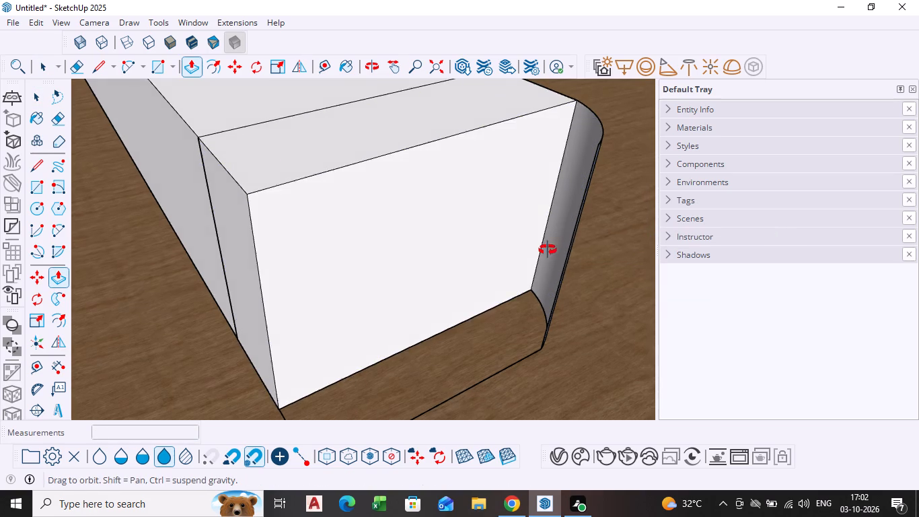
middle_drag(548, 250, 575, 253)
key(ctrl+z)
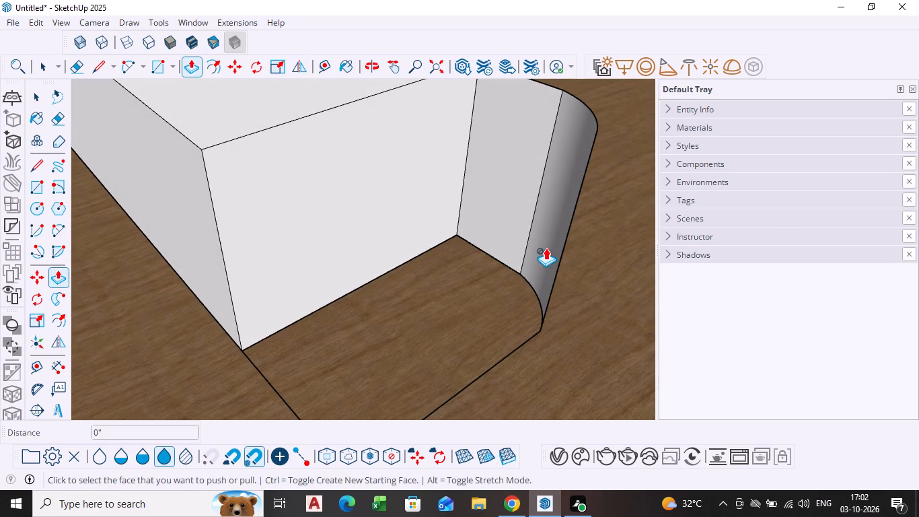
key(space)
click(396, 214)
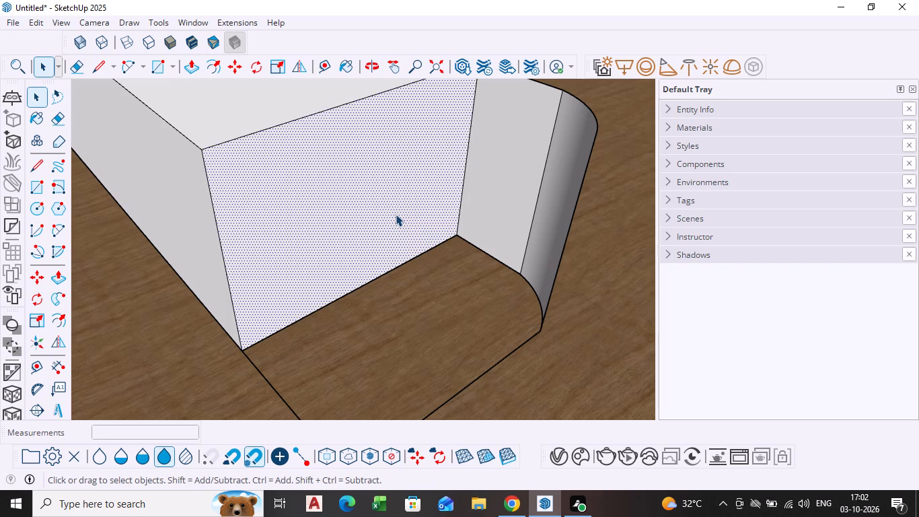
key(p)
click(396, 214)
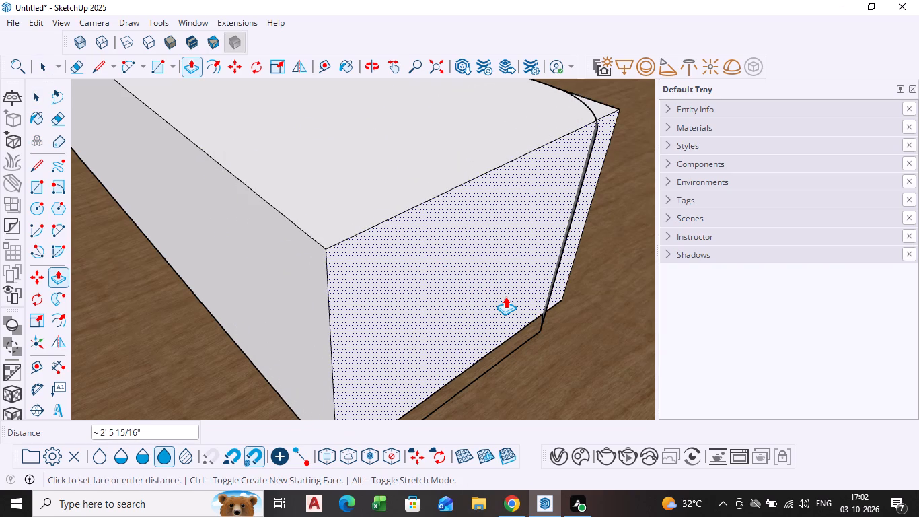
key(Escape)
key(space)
Draw a floor line from the end outline's outer corner to the curved panel's base to close the rounded footprint into a face.
click(459, 348)
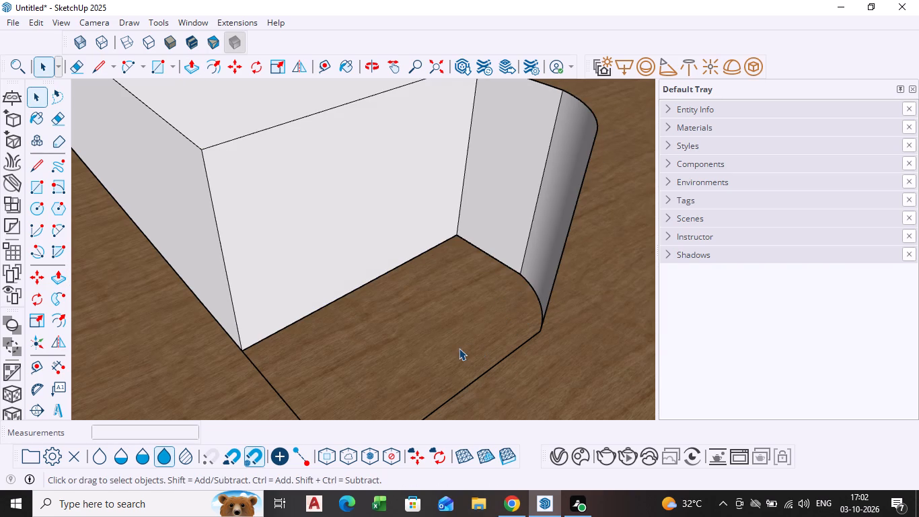
scroll(448, 355, down, 2)
middle_drag(448, 355, 414, 287)
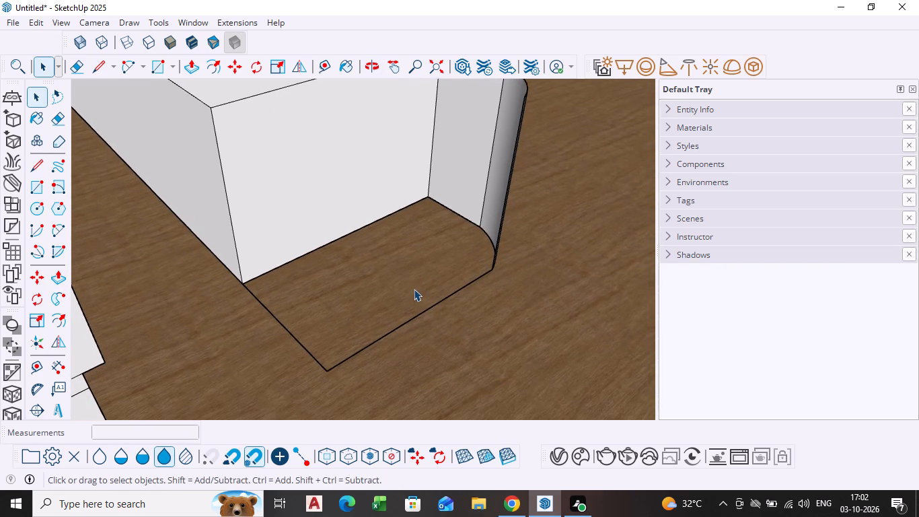
click(29, 167)
click(330, 371)
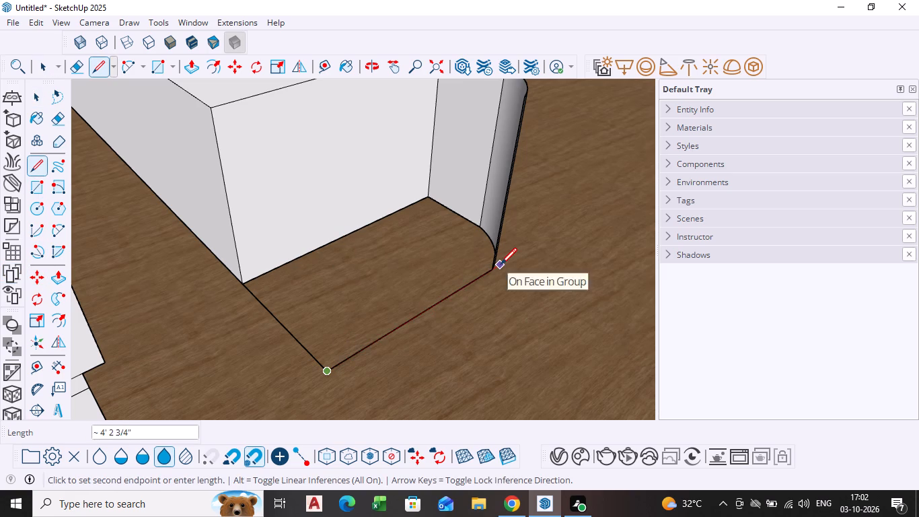
click(495, 266)
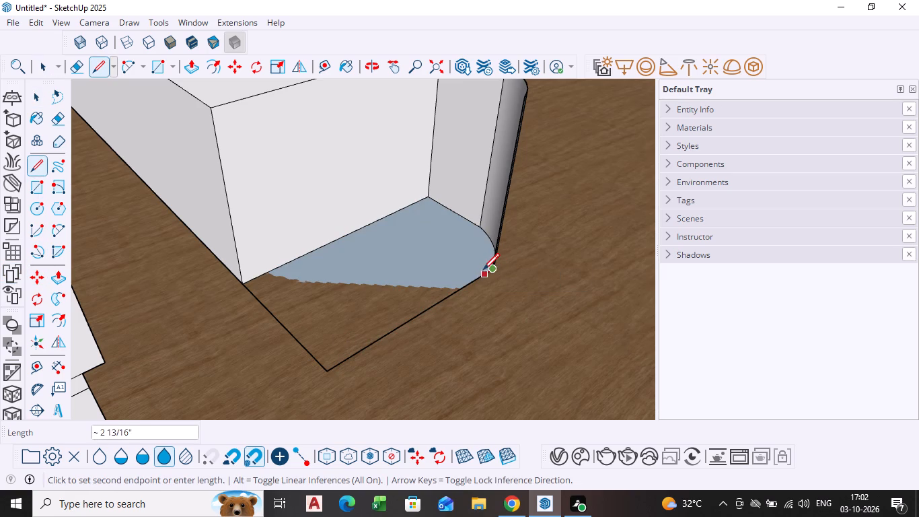
key(space)
Pull the rounded footprint face up about 3' 6" to the island's countertop level.
click(456, 261)
key(p)
click(456, 261)
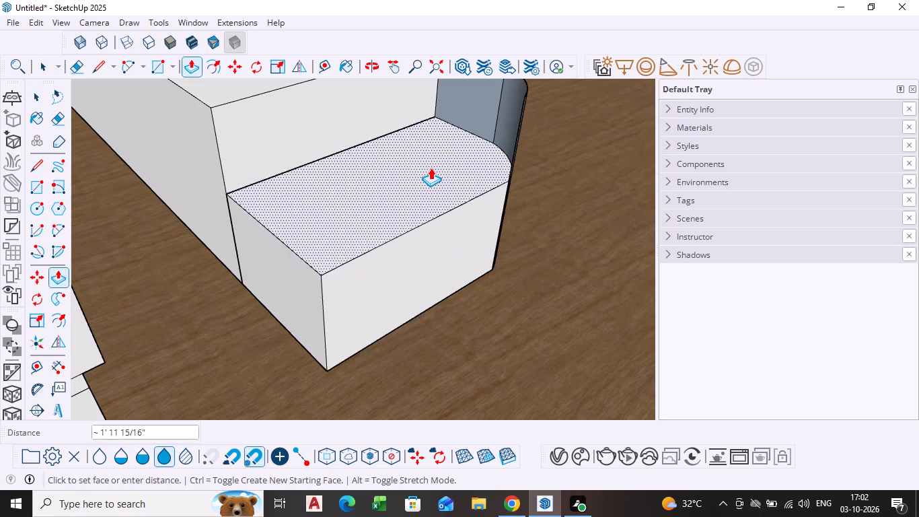
scroll(431, 168, down, 5)
middle_drag(429, 167, 361, 166)
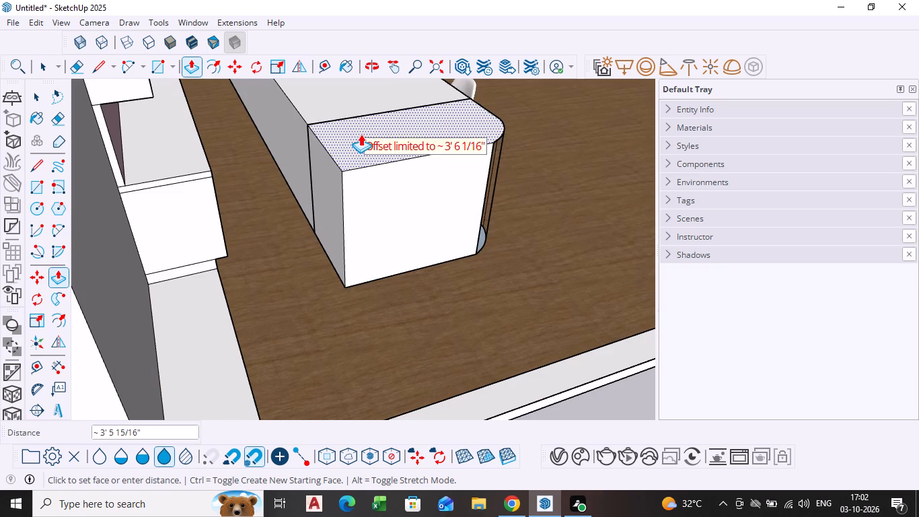
click(361, 134)
Examine the island's new end block and its rounded corner from several angles.
middle_drag(526, 213, 236, 205)
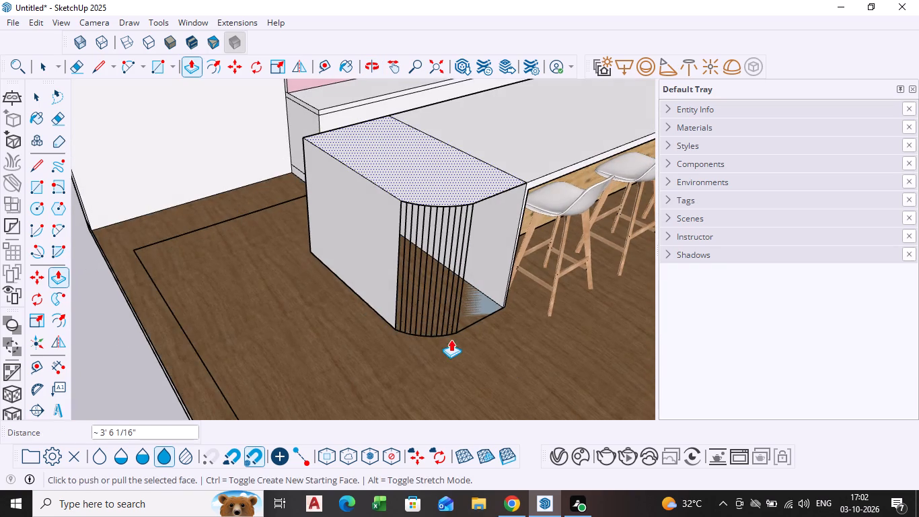
scroll(451, 339, down, 2)
middle_drag(451, 339, 439, 256)
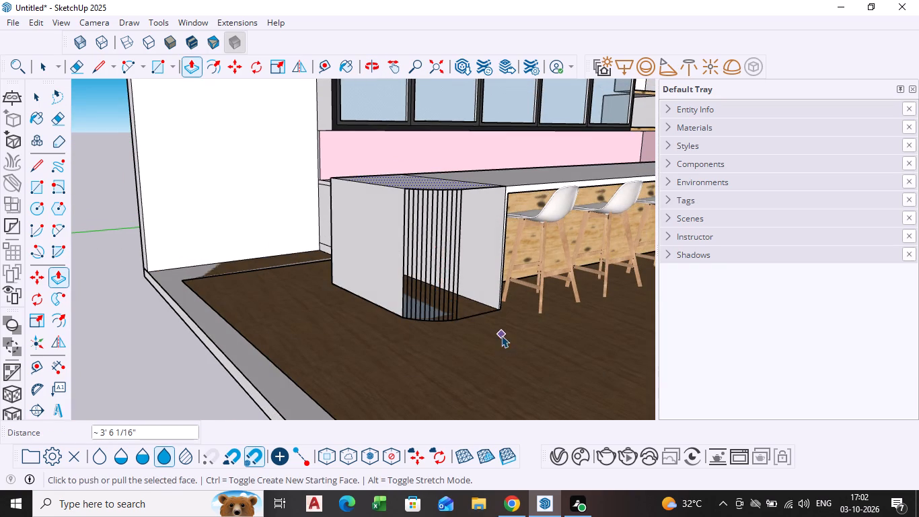
key(space)
click(502, 345)
middle_drag(502, 345, 492, 341)
scroll(502, 345, down, 1)
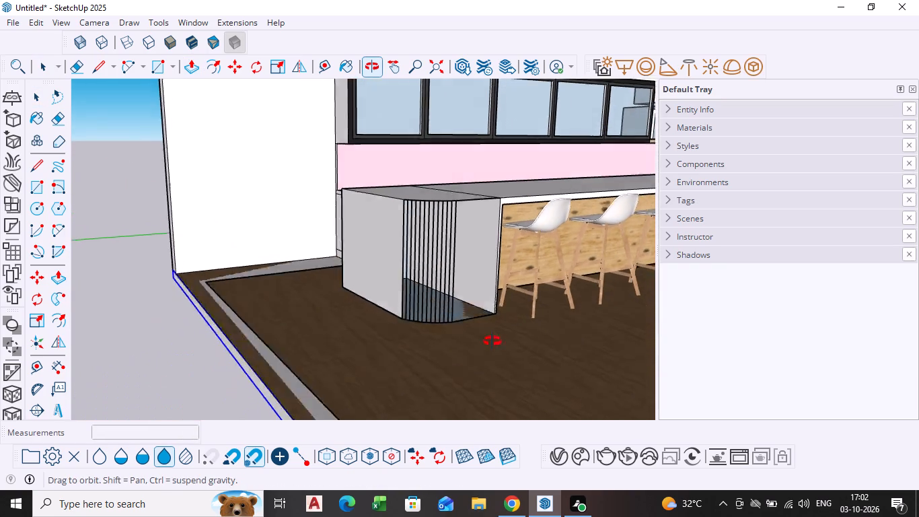
middle_drag(492, 341, 496, 339)
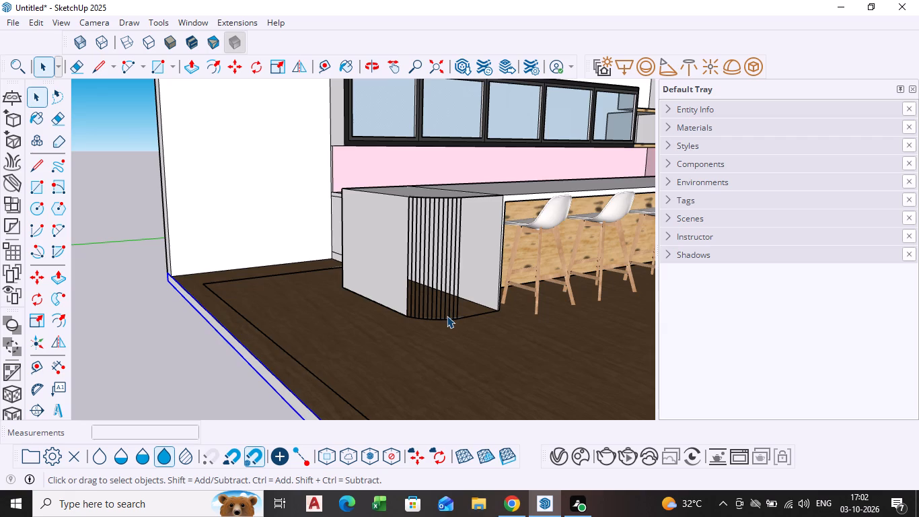
scroll(447, 316, down, 1)
middle_drag(447, 316, 507, 365)
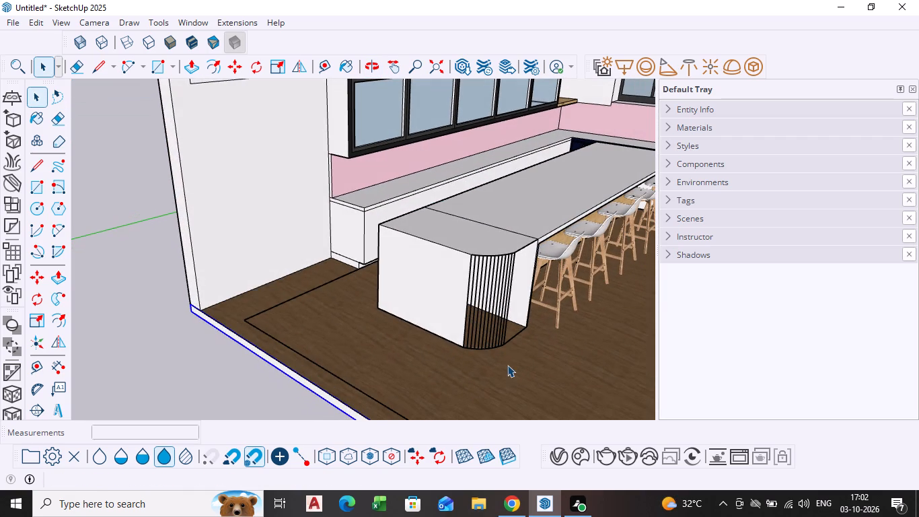
middle_drag(497, 361, 383, 279)
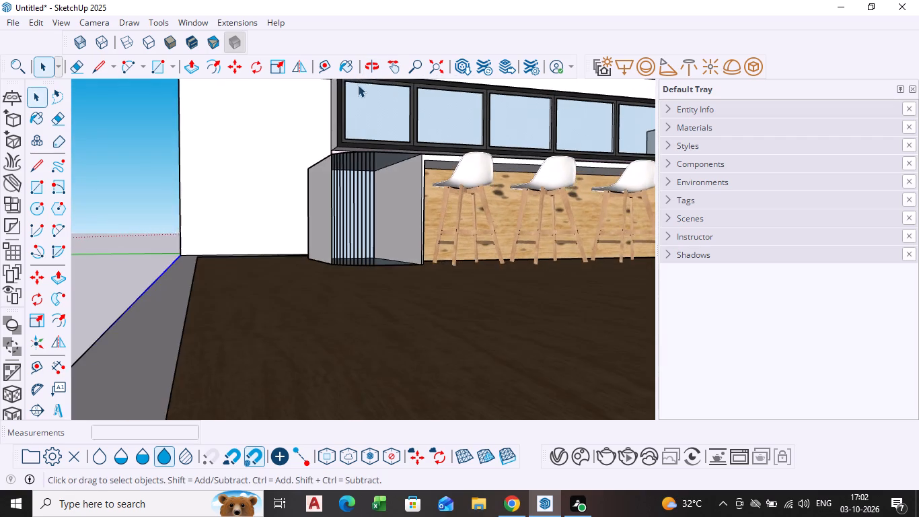
Try to push the end block's upper face down to the floor, and undo the rounded block's extrusion.
scroll(388, 155, up, 2)
click(383, 160)
key(p)
click(383, 160)
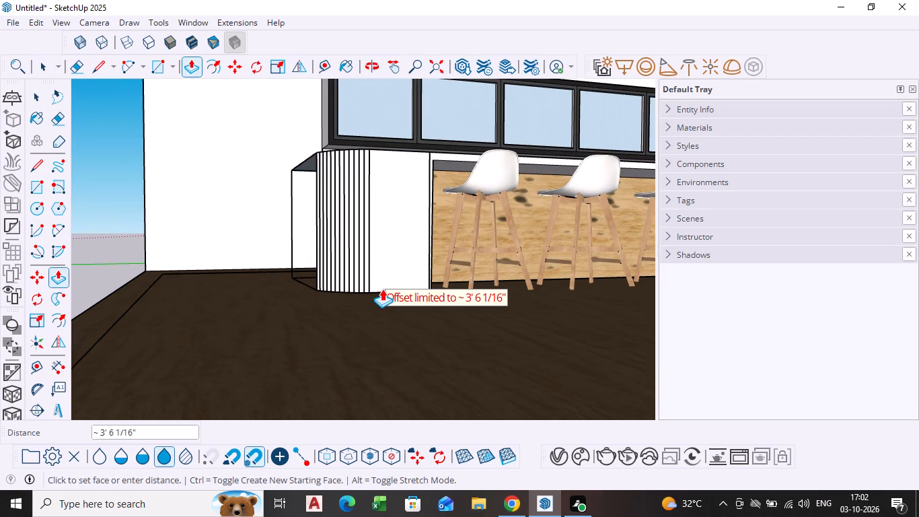
middle_drag(382, 289, 513, 353)
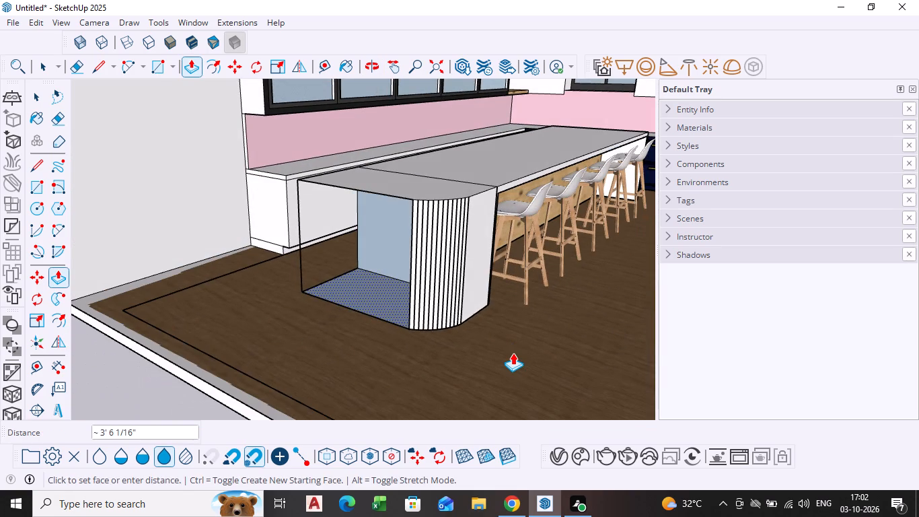
key(ctrl+z)
key(ctrl+z)
middle_drag(414, 345, 211, 363)
scroll(377, 353, down, 1)
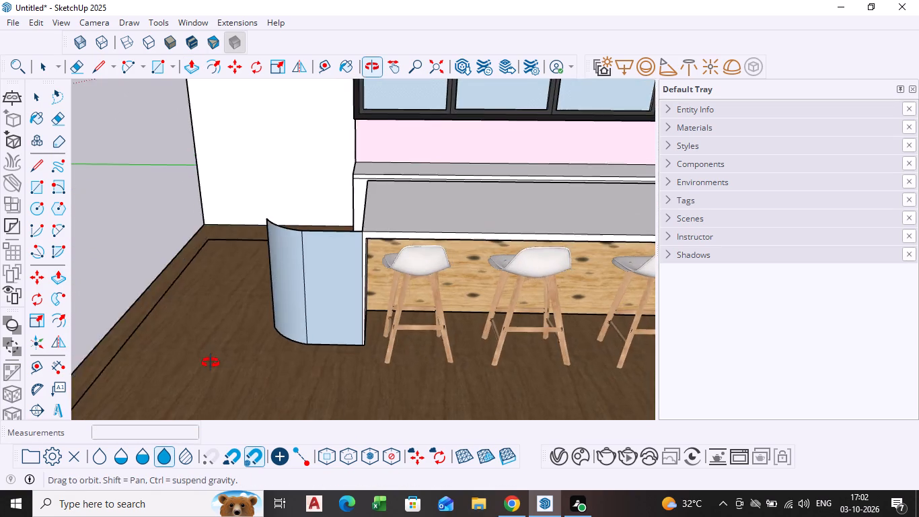
middle_drag(211, 363, 461, 315)
Delete the rounded footprint face lying on the floor at the island's end.
key(space)
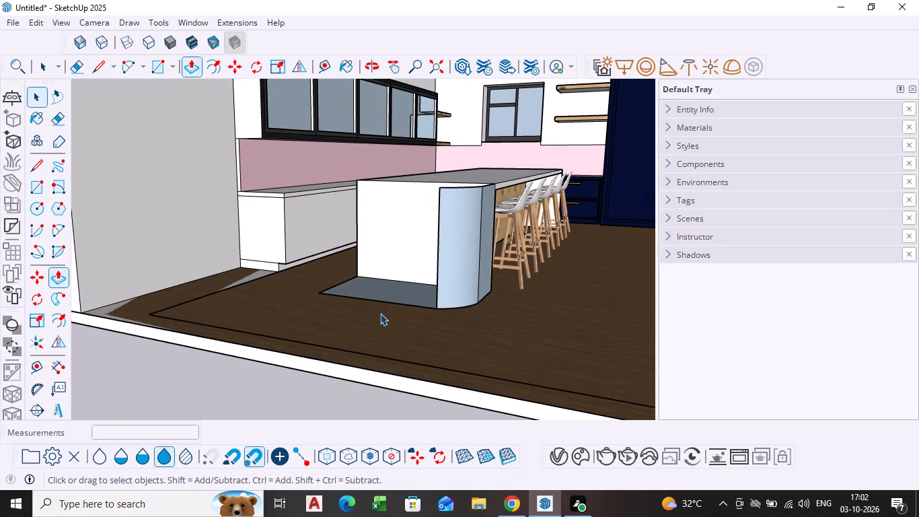
middle_drag(380, 313, 363, 400)
click(359, 304)
key(Delete)
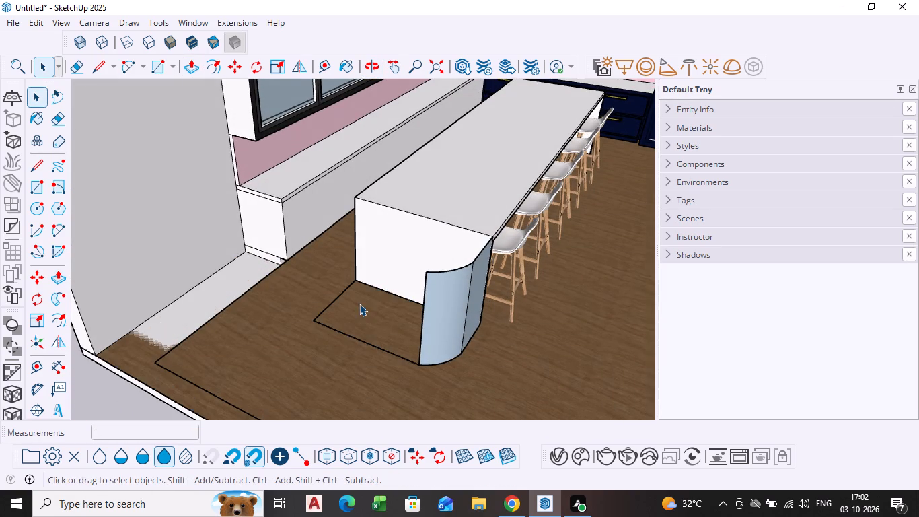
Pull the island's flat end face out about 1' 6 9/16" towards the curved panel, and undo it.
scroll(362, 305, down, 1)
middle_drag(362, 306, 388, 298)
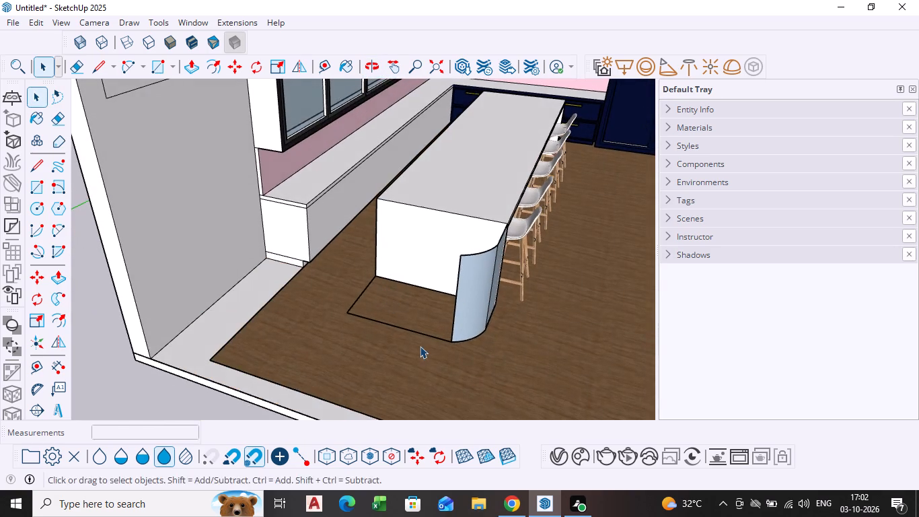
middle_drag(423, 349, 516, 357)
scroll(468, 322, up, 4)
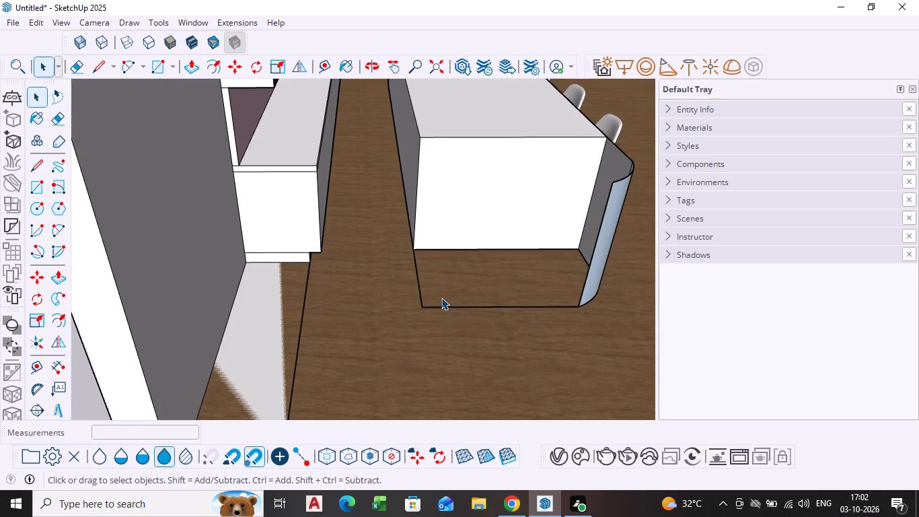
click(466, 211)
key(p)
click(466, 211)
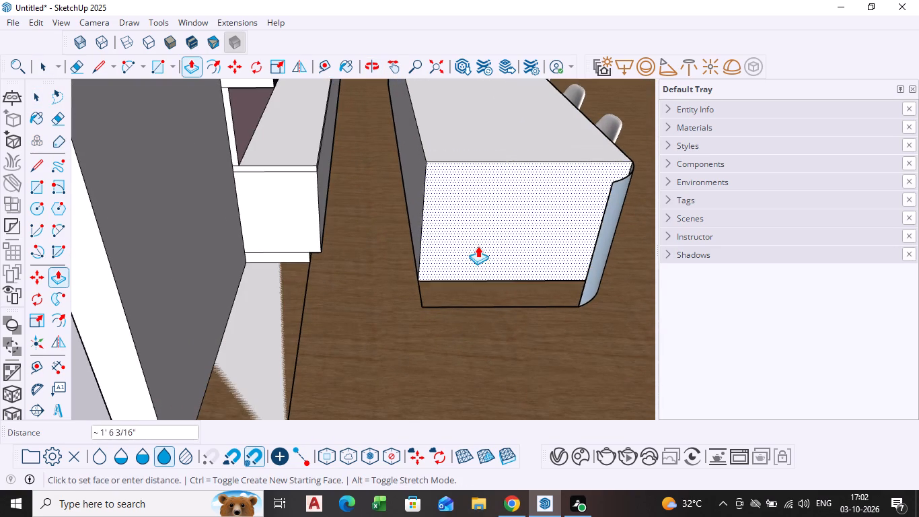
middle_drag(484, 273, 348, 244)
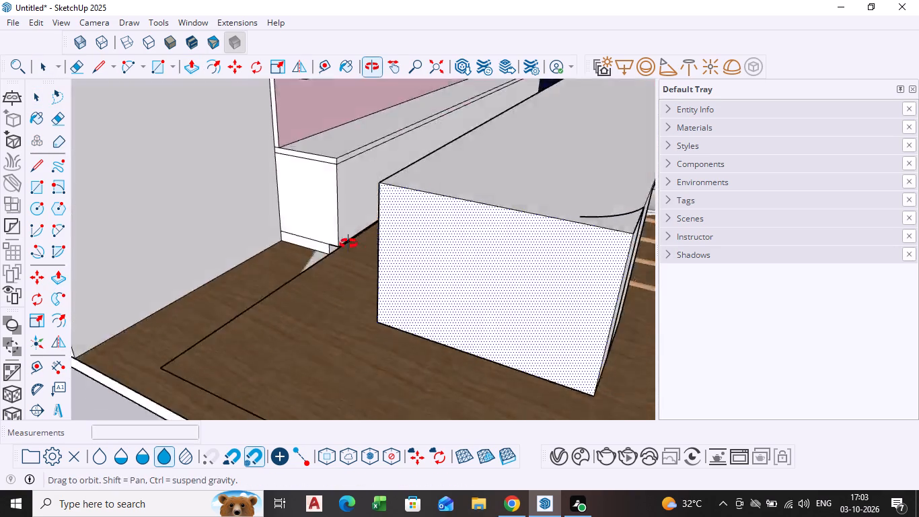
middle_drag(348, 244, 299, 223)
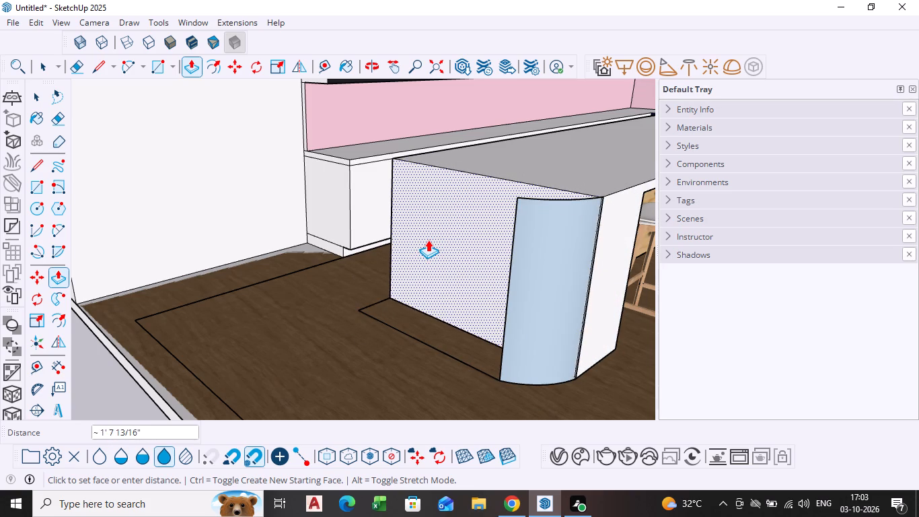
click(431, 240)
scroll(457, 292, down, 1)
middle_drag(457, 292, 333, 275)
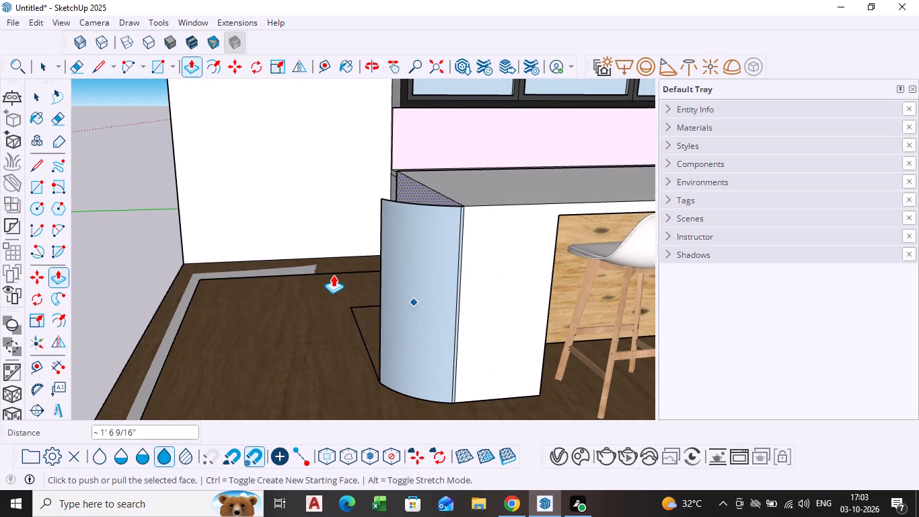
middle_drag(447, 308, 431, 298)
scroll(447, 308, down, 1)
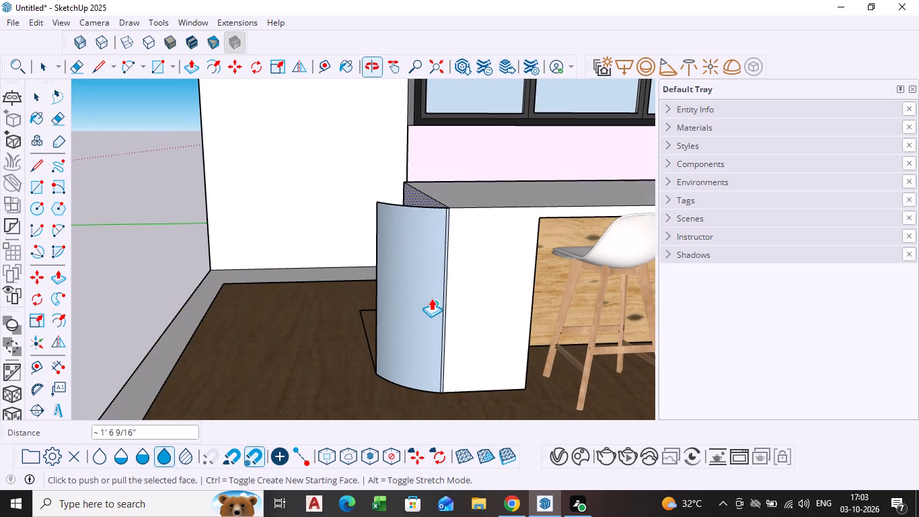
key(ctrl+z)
Pull the island's flat end face out about 1' 7" to where the curved panel begins.
scroll(431, 298, down, 1)
middle_drag(431, 298, 672, 346)
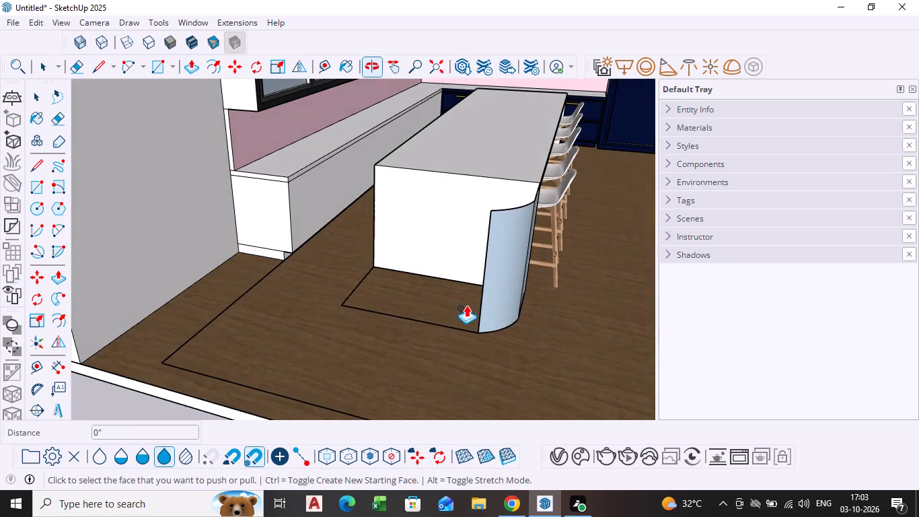
scroll(438, 300, up, 3)
middle_drag(445, 310, 573, 320)
middle_drag(470, 250, 568, 277)
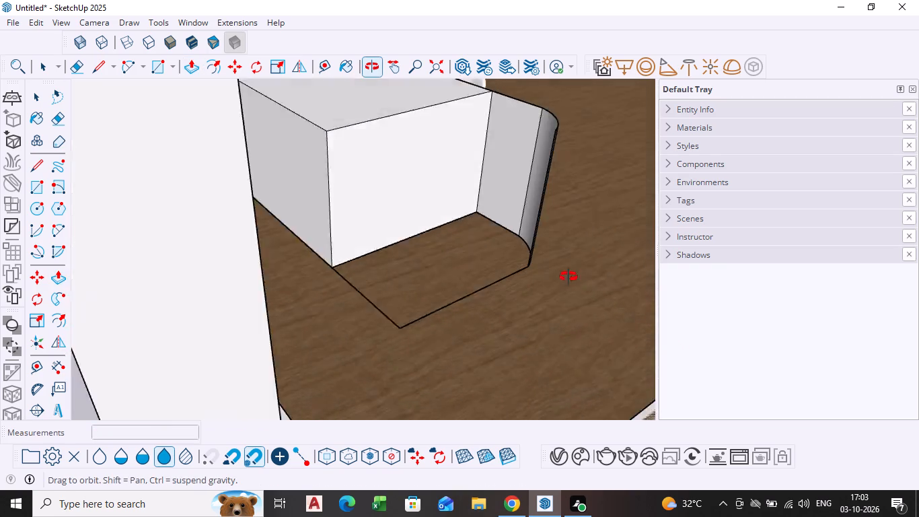
middle_drag(568, 277, 578, 273)
scroll(578, 273, up, 1)
middle_drag(548, 256, 521, 259)
scroll(423, 256, up, 3)
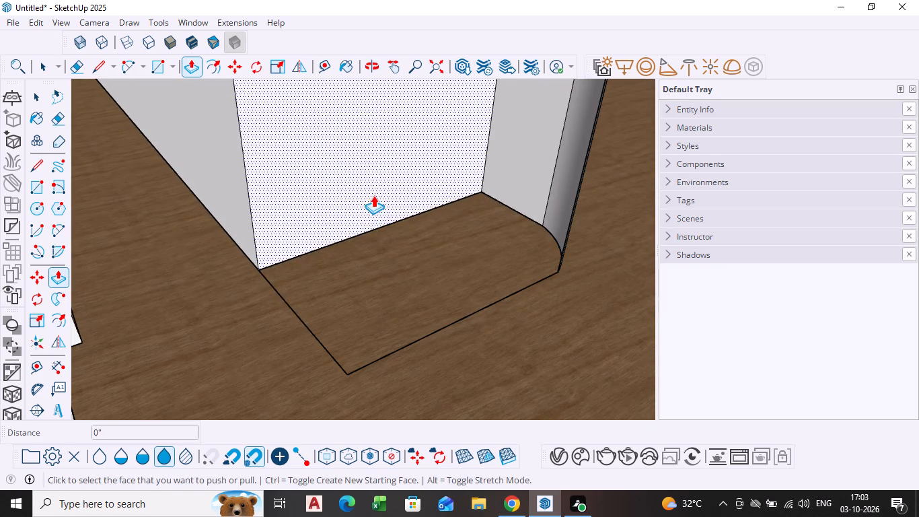
click(373, 195)
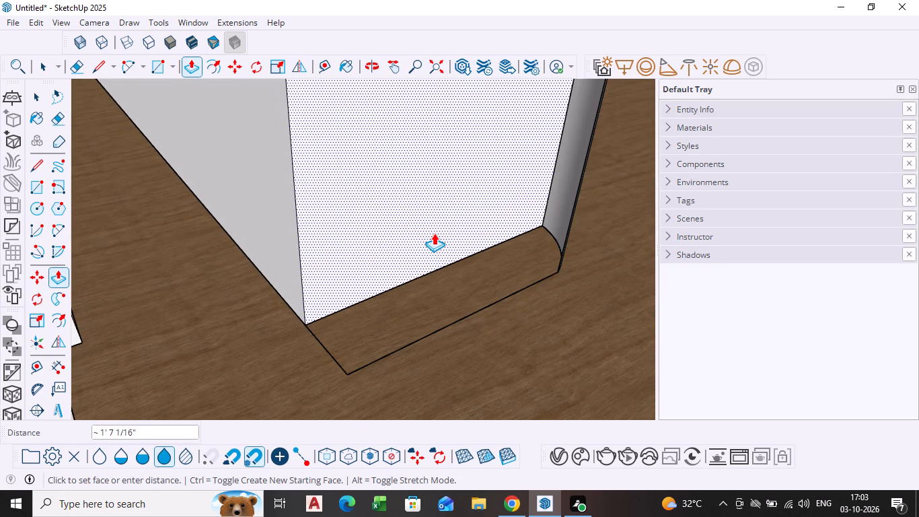
click(434, 233)
Examine the extended island end and its curved corner panel from several angles.
scroll(461, 295, down, 2)
middle_drag(461, 295, 143, 273)
scroll(412, 318, down, 4)
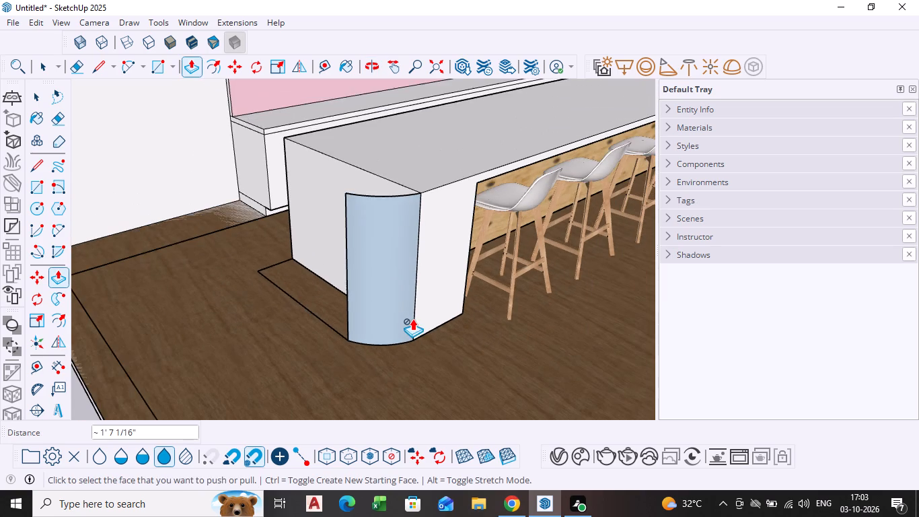
middle_drag(377, 318, 281, 290)
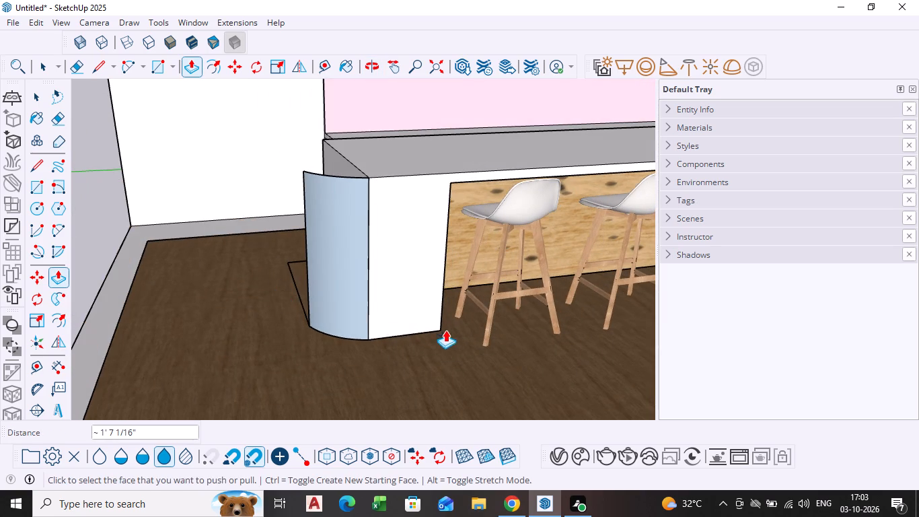
middle_drag(293, 318, 410, 333)
scroll(293, 320, down, 1)
key(space)
middle_drag(387, 327, 388, 324)
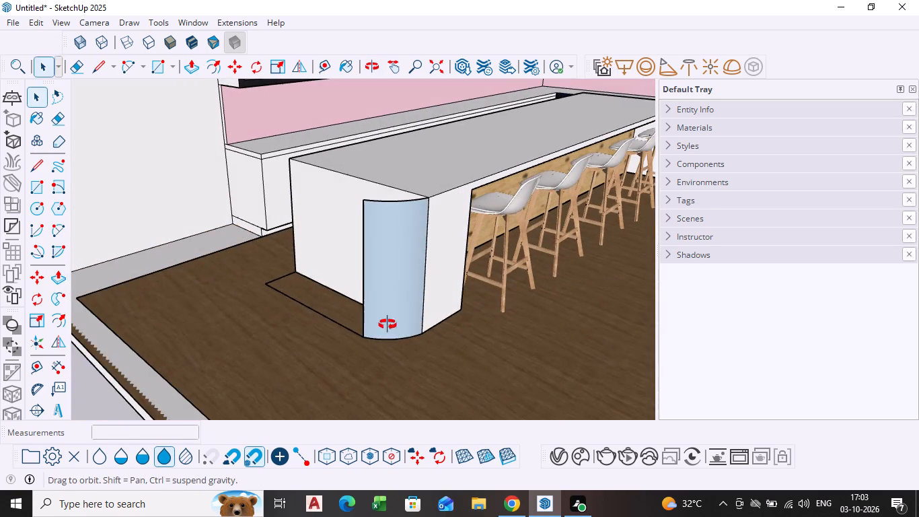
middle_drag(388, 324, 432, 308)
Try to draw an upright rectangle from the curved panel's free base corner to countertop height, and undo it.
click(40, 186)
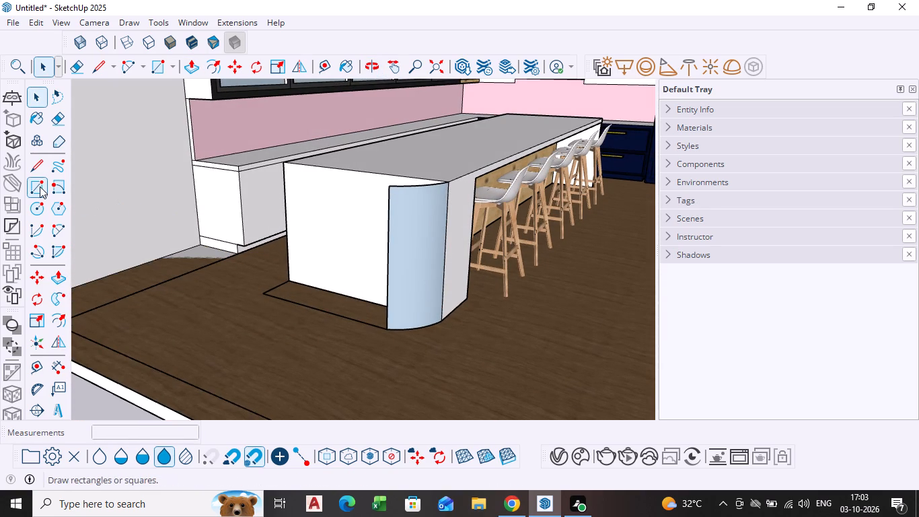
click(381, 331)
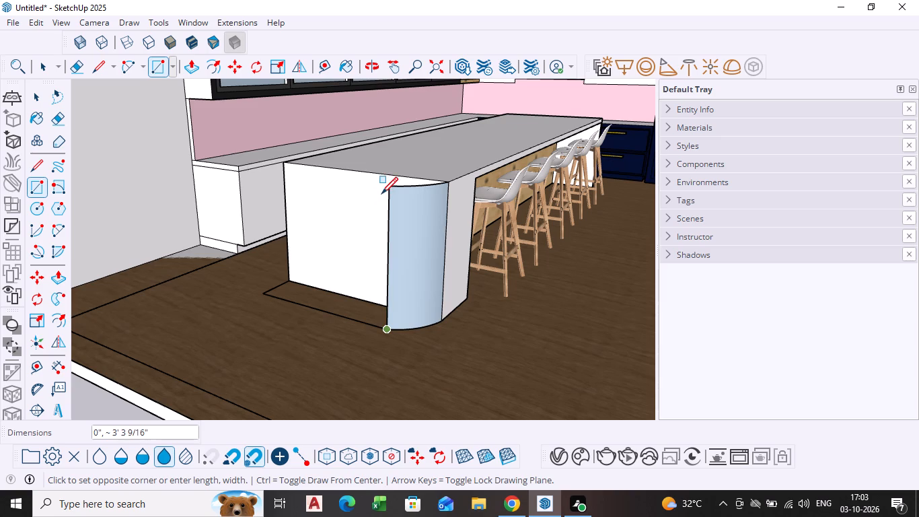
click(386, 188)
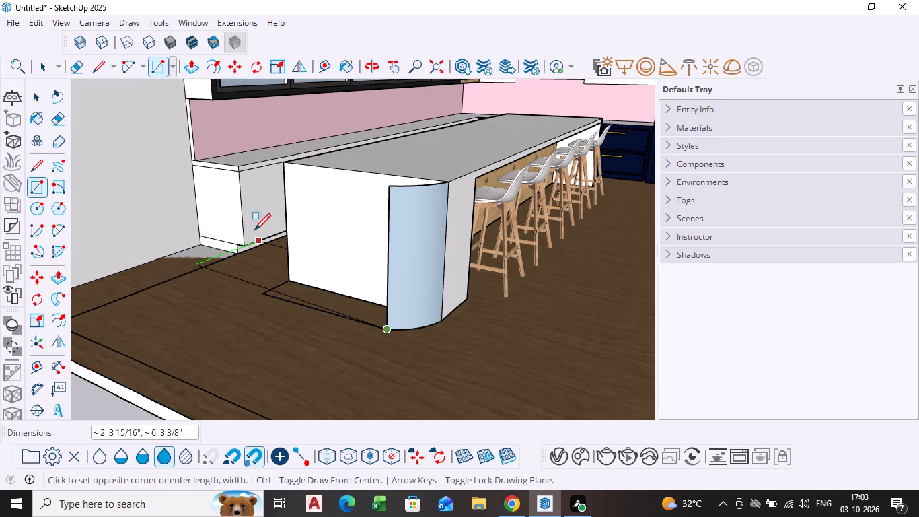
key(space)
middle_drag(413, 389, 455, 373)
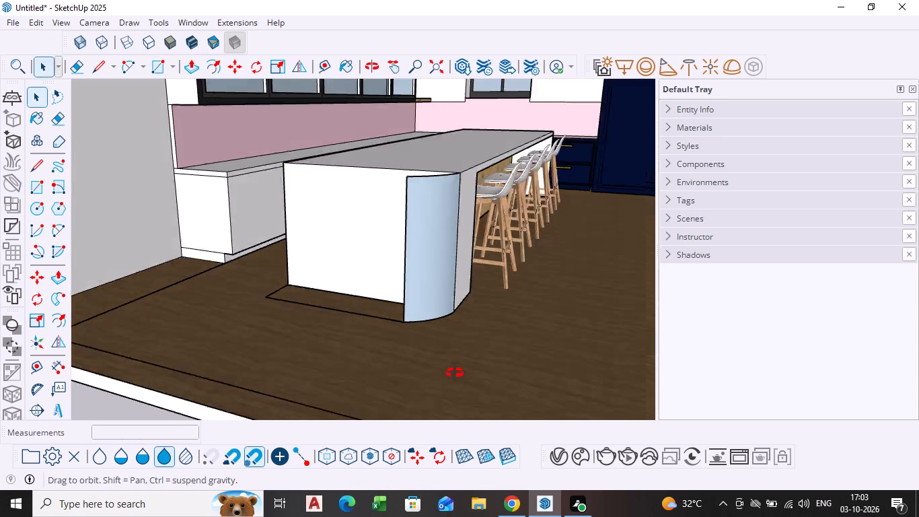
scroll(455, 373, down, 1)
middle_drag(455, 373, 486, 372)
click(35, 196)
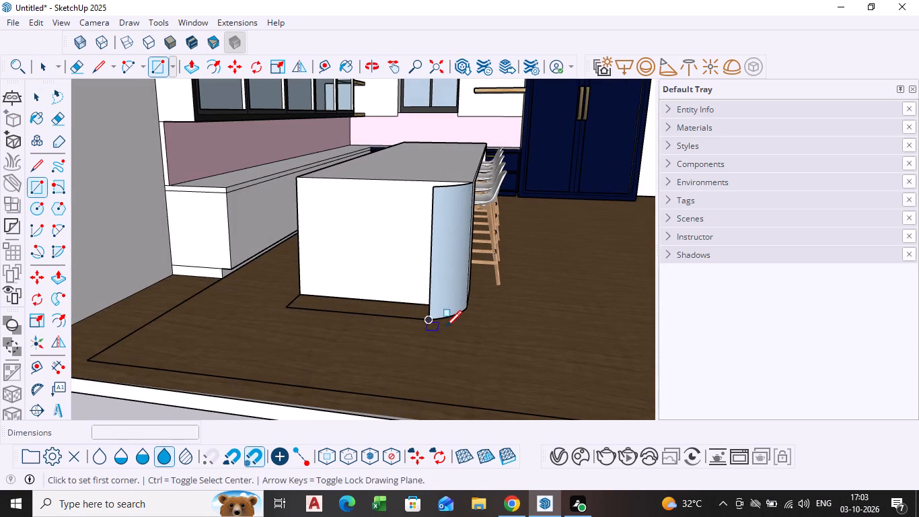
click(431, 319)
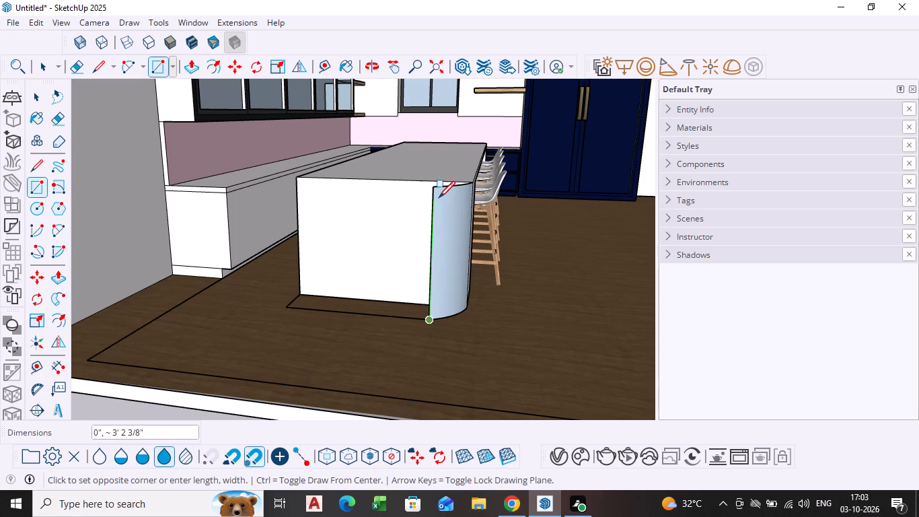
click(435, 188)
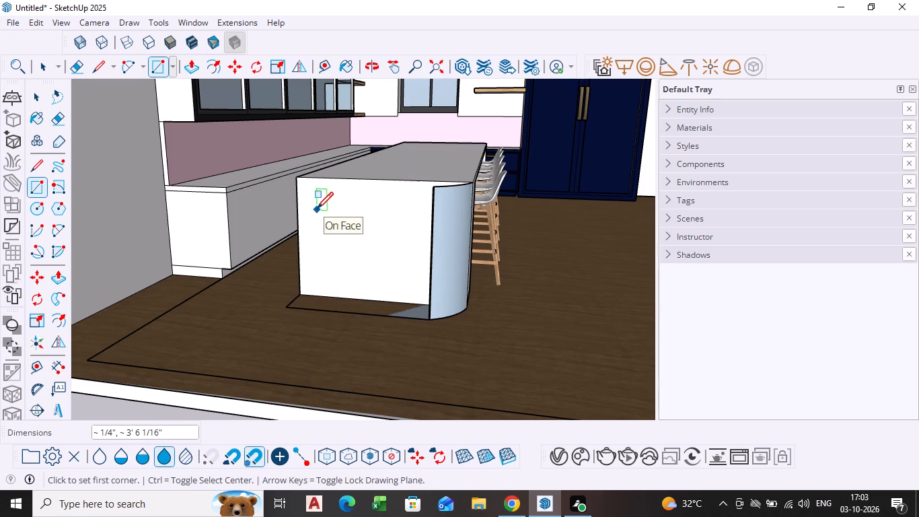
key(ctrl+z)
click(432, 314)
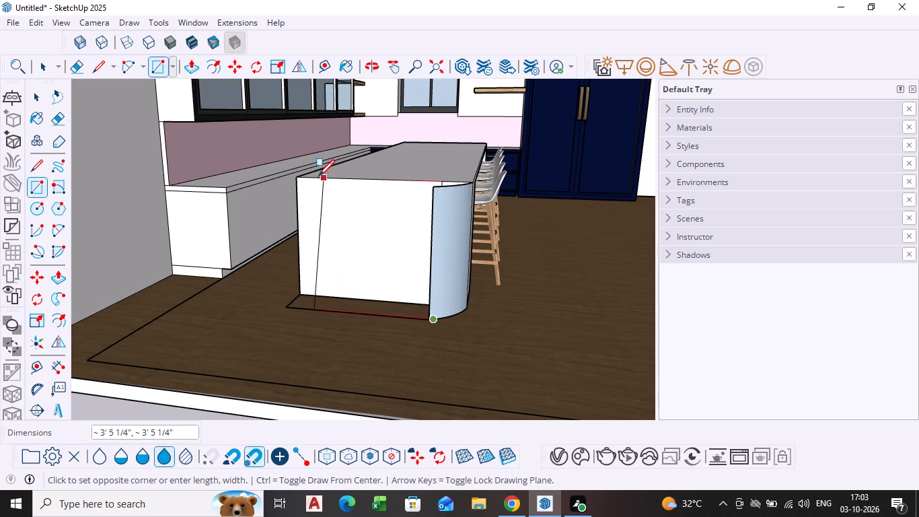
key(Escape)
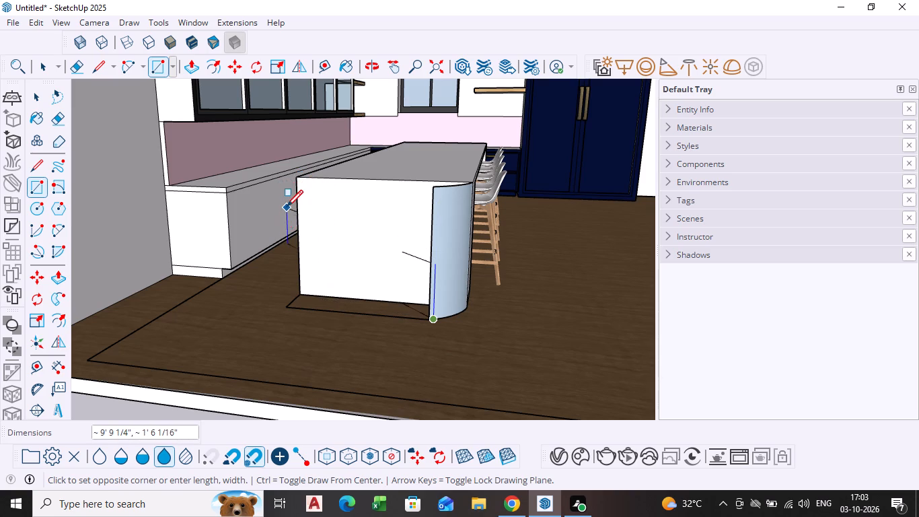
Draw a low upright rectangle about 4' wide along the floor outline, starting at the curved panel's free base corner.
scroll(431, 317, up, 5)
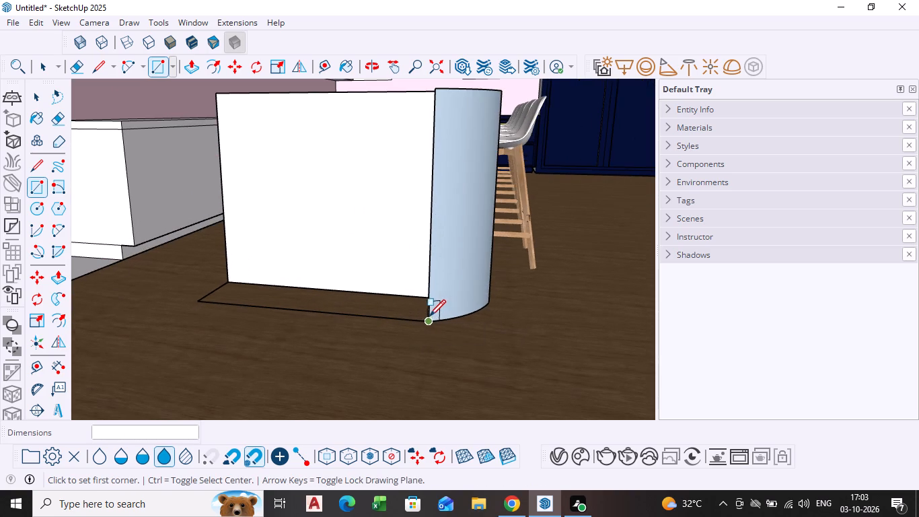
click(429, 321)
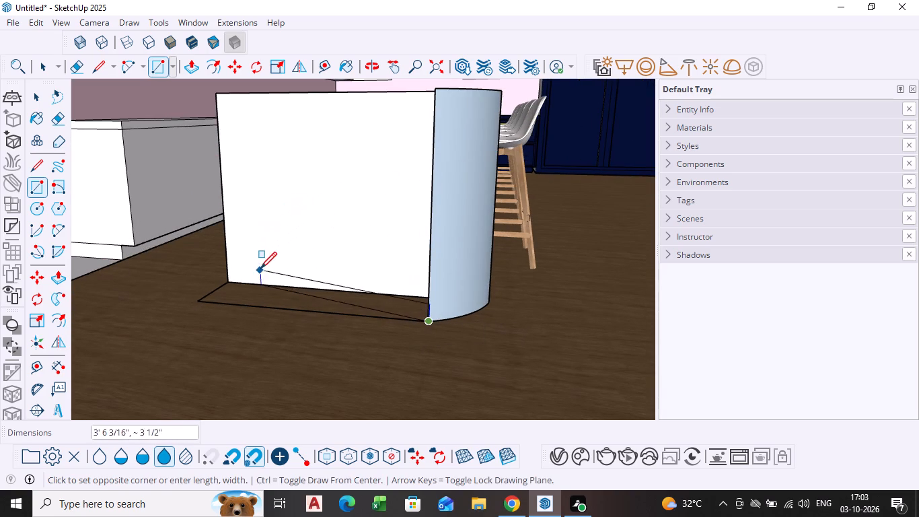
click(207, 238)
Extrude the low upright rectangle back to the island's end face to form a low block.
middle_drag(410, 324, 398, 326)
scroll(410, 324, down, 1)
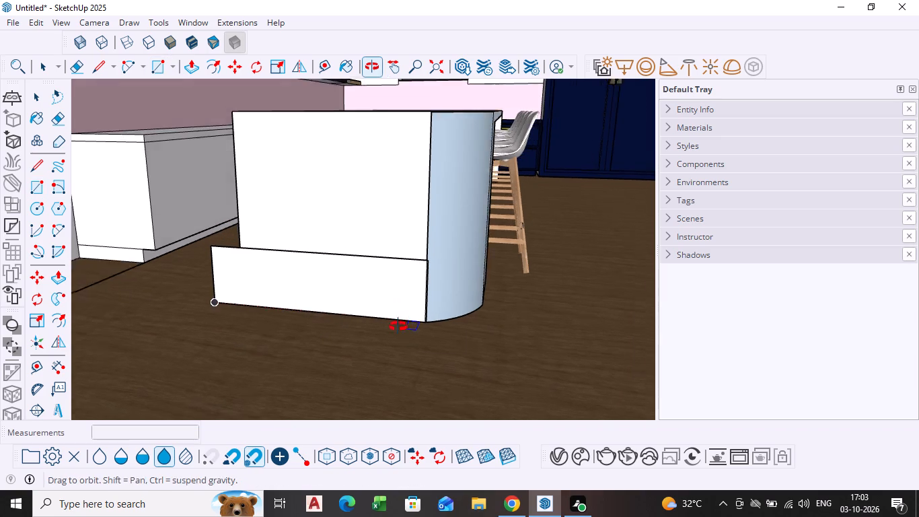
middle_drag(398, 326, 385, 328)
key(space)
click(375, 281)
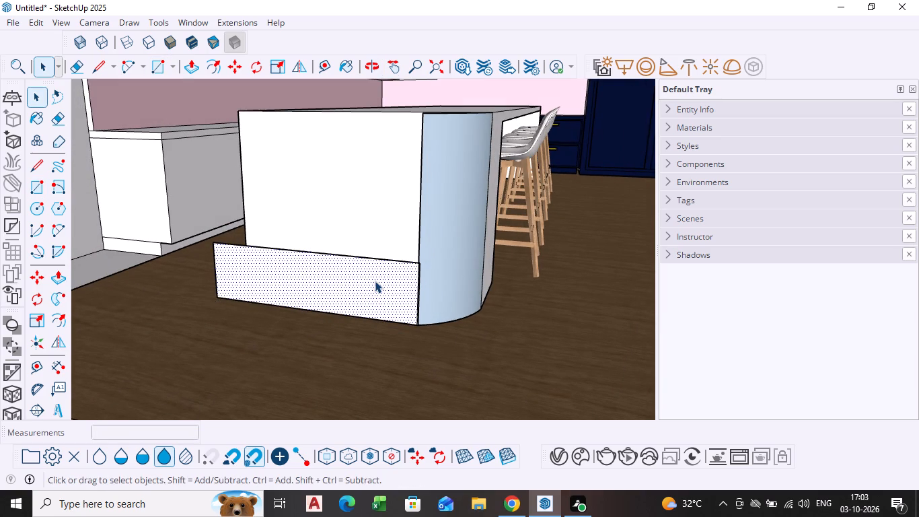
key(p)
click(375, 281)
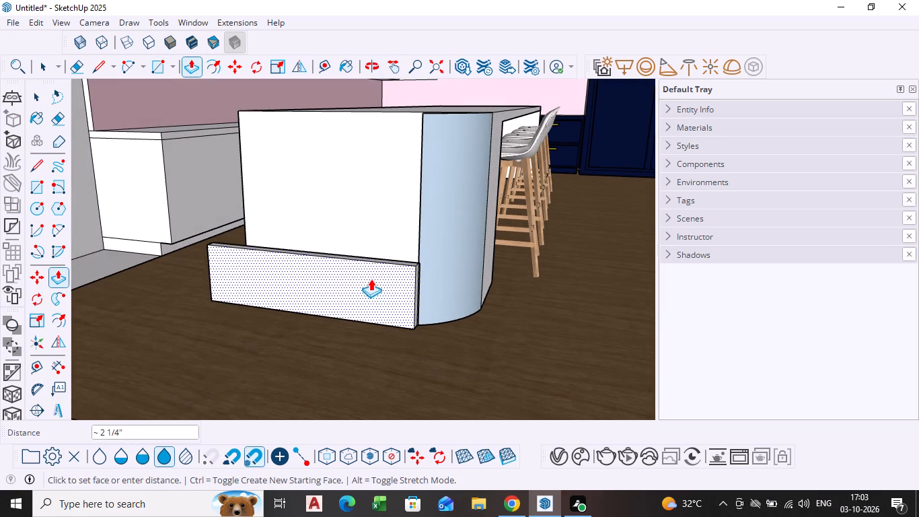
middle_drag(382, 258, 398, 357)
scroll(385, 296, down, 1)
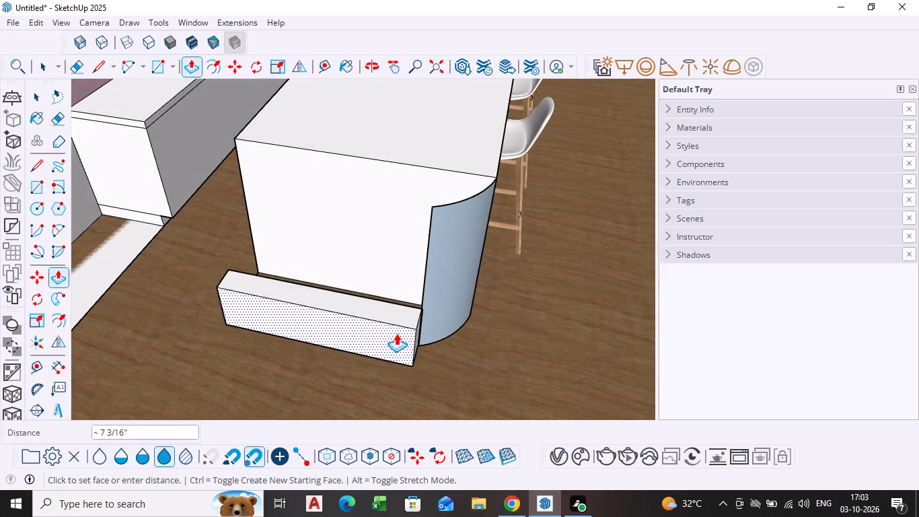
middle_drag(396, 279, 499, 311)
click(422, 250)
key(space)
Pull the top face of the low block at the island's end up to countertop height.
click(412, 265)
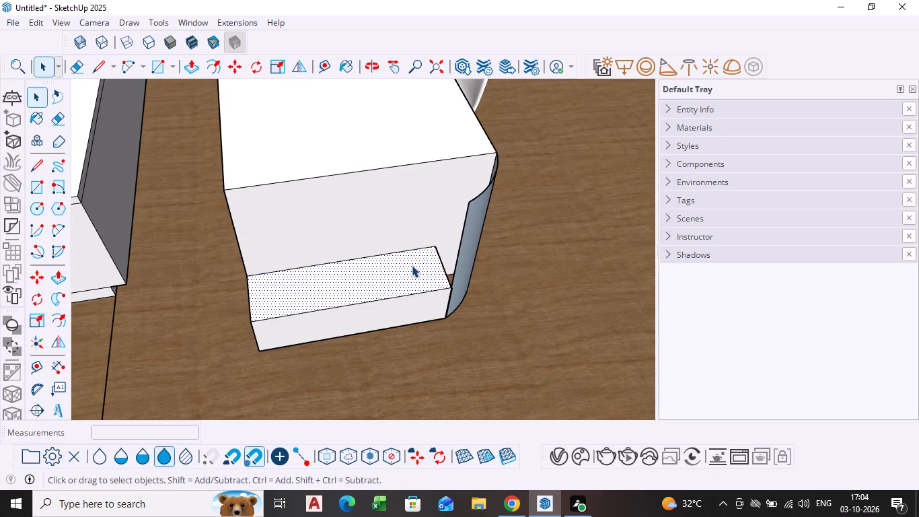
click(412, 265)
key(p)
click(412, 265)
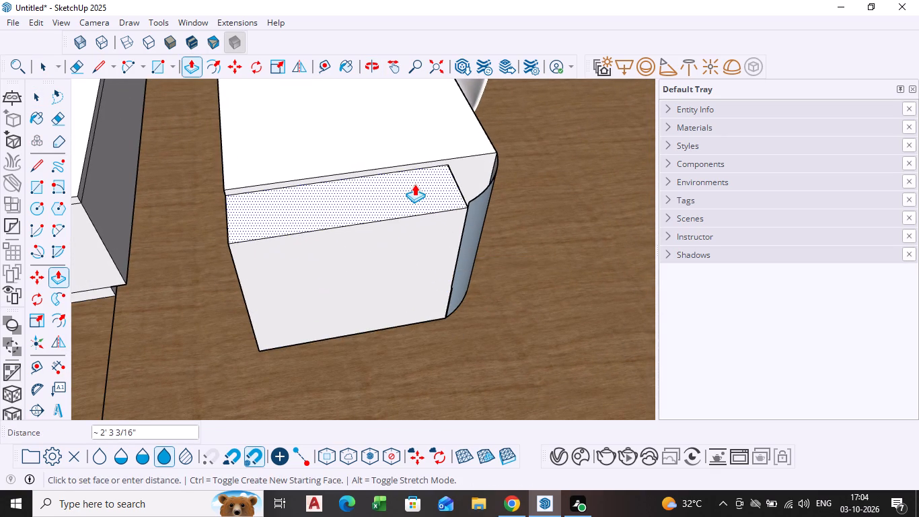
click(414, 174)
Delete the short leftover vertical edge at the base where the end block meets the curved corner panel.
middle_drag(415, 193, 205, 104)
scroll(409, 193, down, 1)
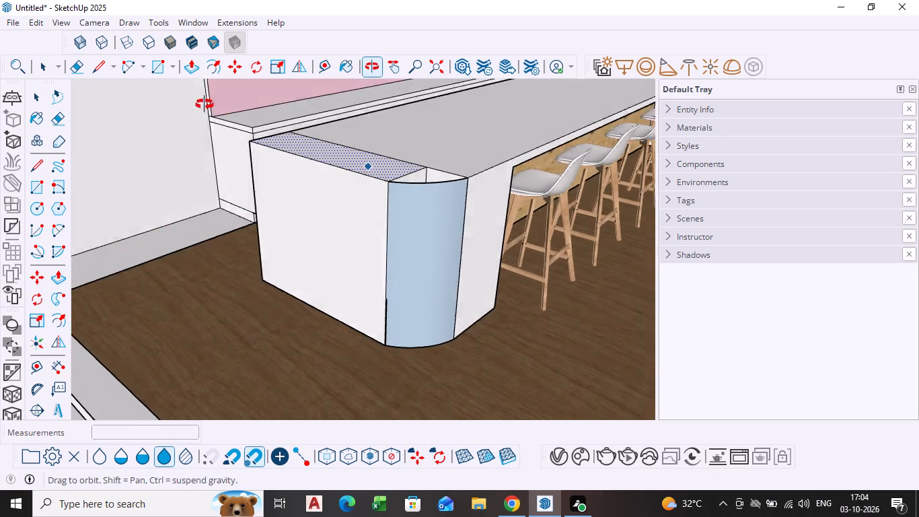
middle_drag(205, 104, 204, 104)
scroll(451, 239, down, 2)
middle_drag(451, 239, 351, 191)
key(Escape)
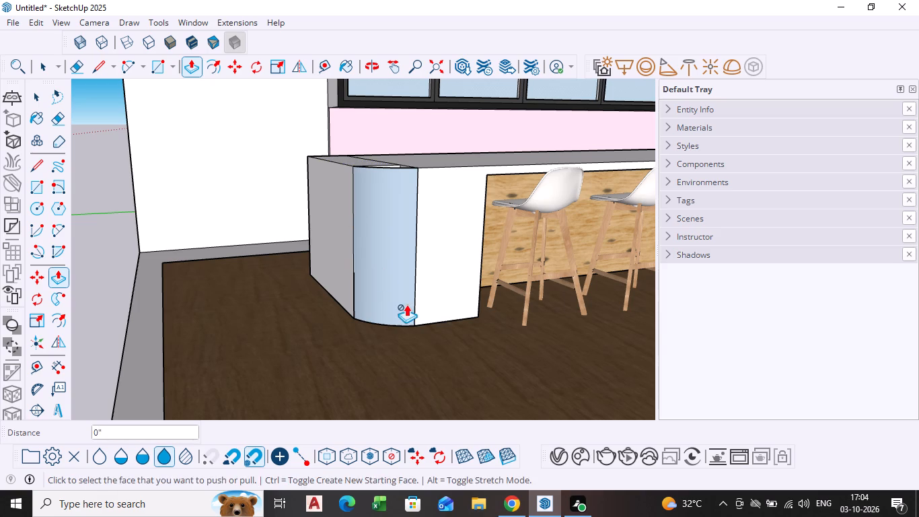
key(space)
scroll(355, 331, up, 3)
click(354, 285)
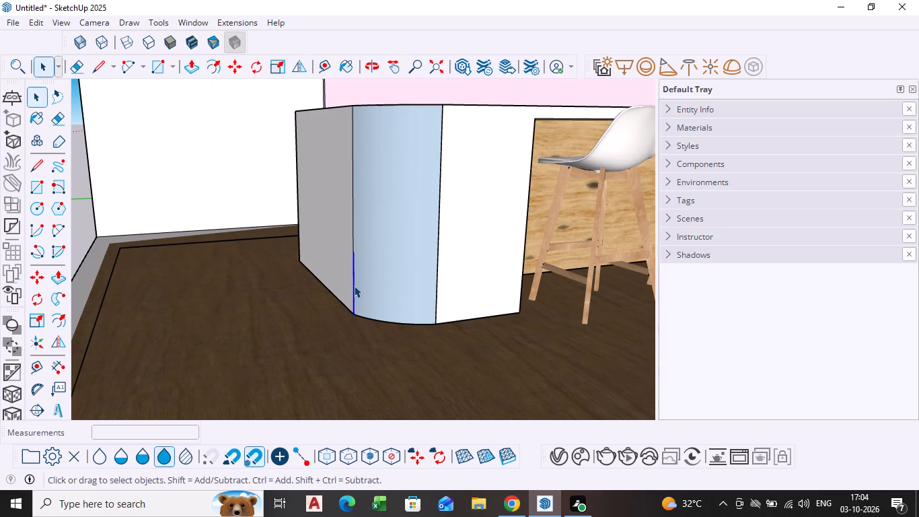
key(Delete)
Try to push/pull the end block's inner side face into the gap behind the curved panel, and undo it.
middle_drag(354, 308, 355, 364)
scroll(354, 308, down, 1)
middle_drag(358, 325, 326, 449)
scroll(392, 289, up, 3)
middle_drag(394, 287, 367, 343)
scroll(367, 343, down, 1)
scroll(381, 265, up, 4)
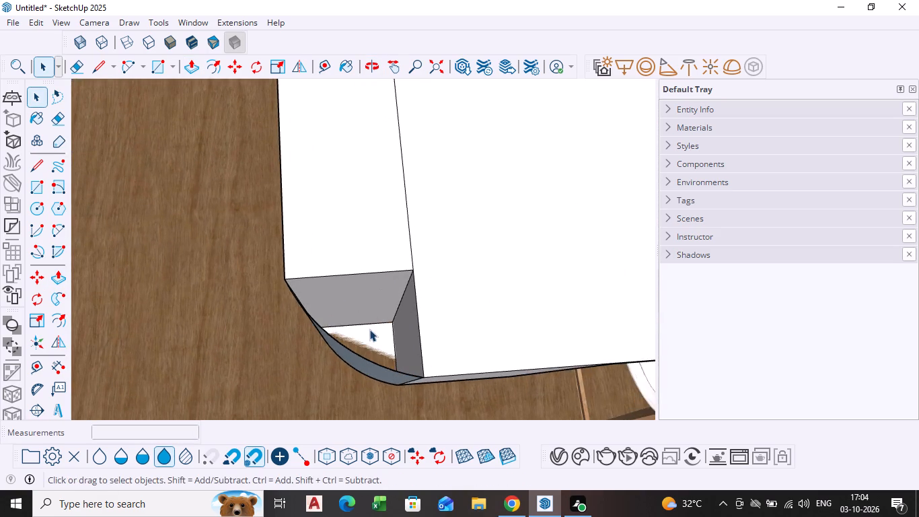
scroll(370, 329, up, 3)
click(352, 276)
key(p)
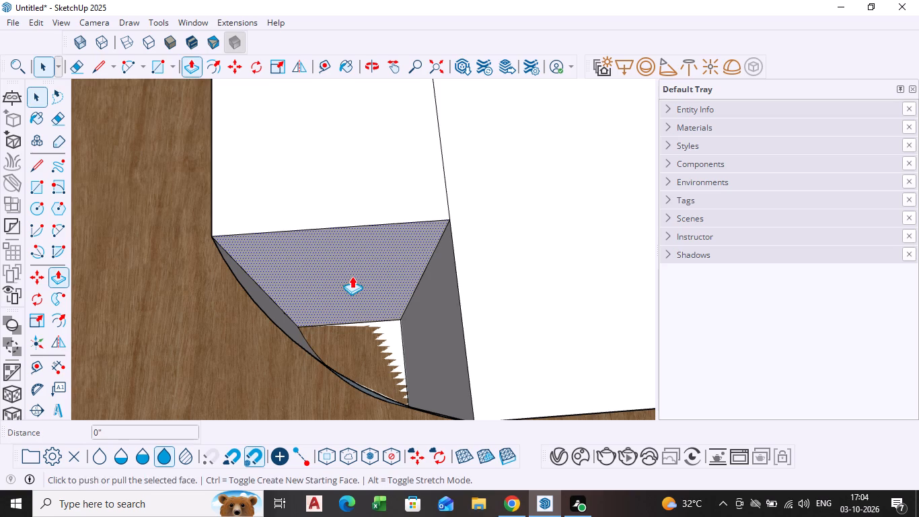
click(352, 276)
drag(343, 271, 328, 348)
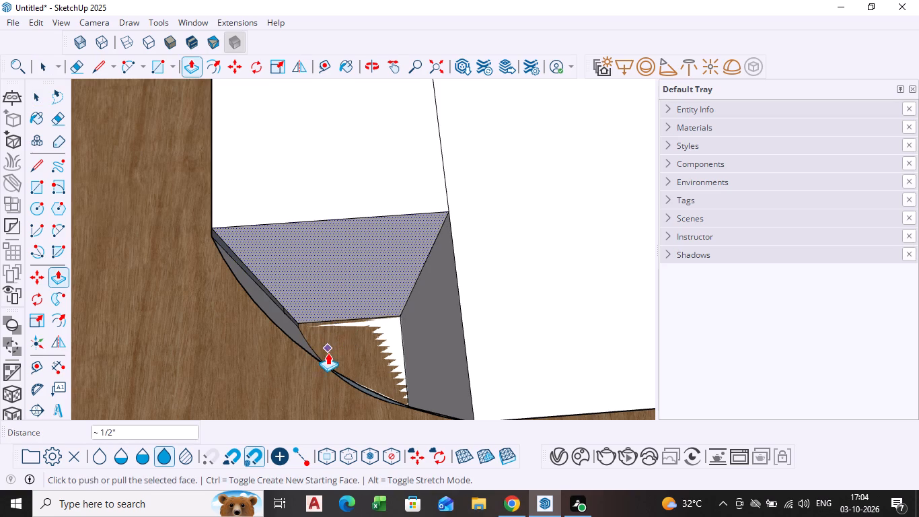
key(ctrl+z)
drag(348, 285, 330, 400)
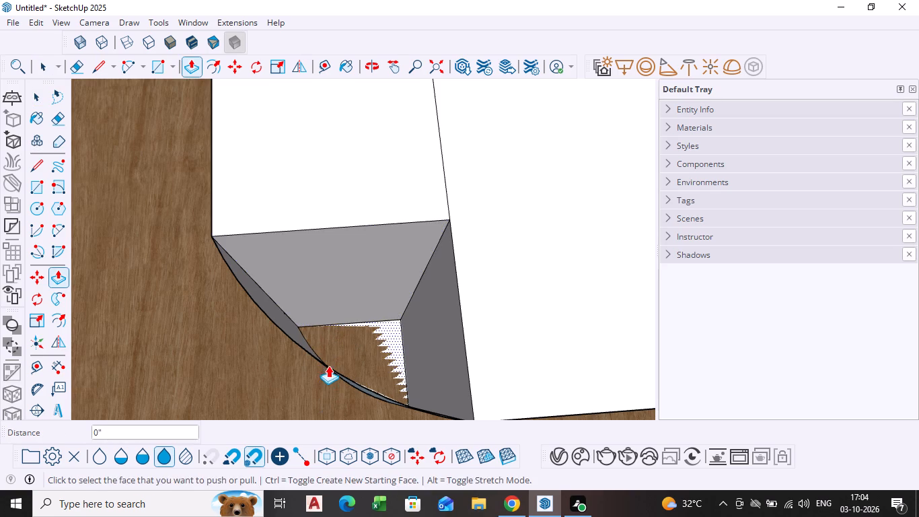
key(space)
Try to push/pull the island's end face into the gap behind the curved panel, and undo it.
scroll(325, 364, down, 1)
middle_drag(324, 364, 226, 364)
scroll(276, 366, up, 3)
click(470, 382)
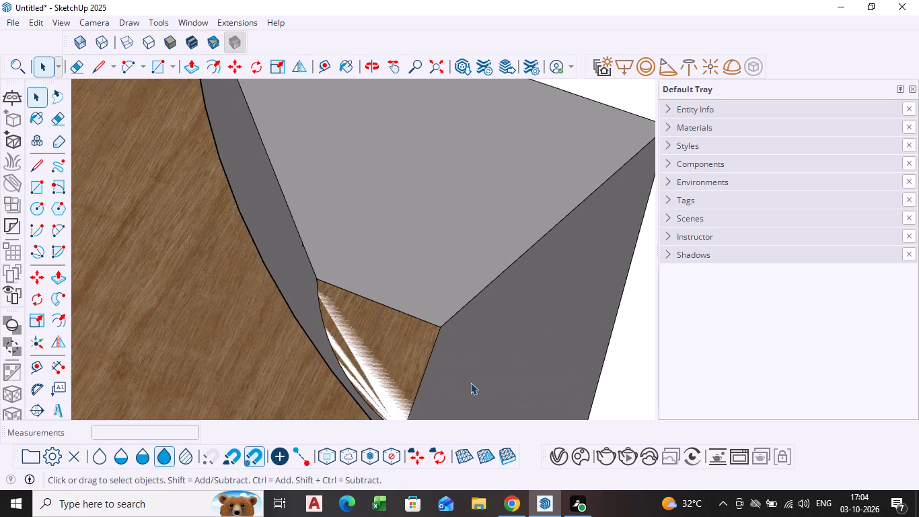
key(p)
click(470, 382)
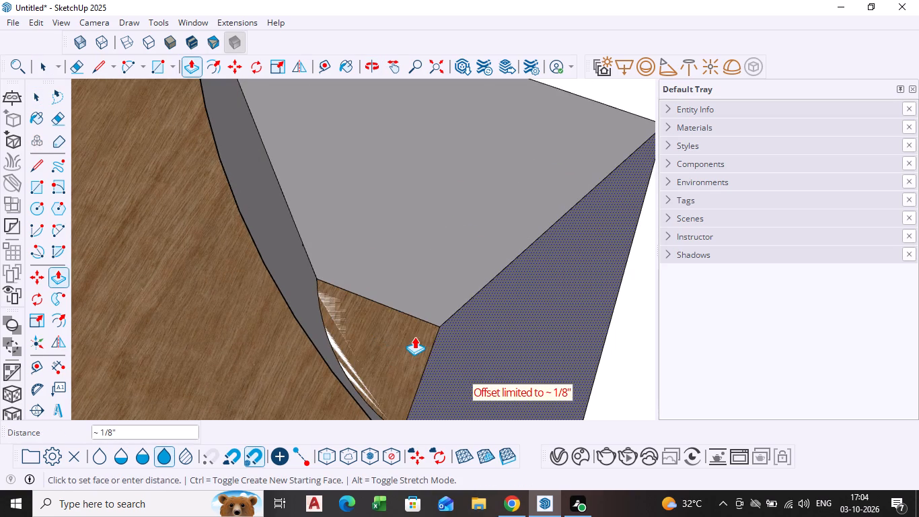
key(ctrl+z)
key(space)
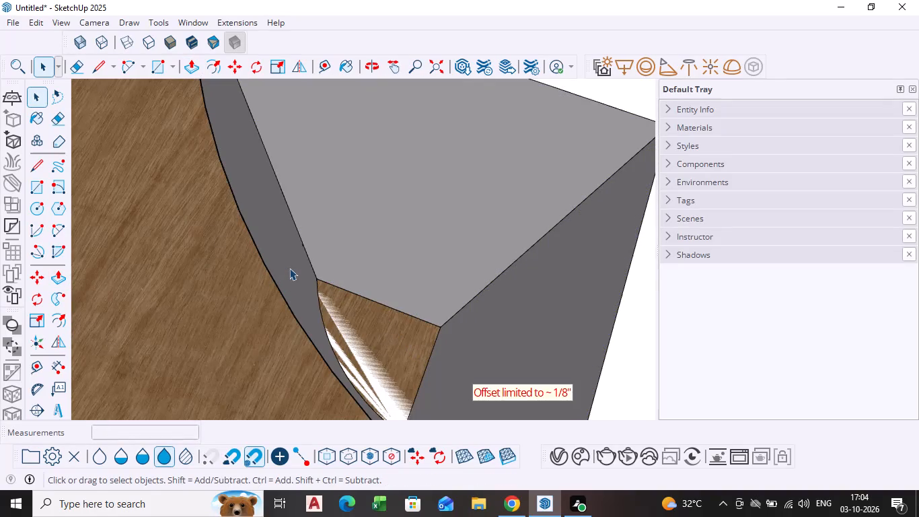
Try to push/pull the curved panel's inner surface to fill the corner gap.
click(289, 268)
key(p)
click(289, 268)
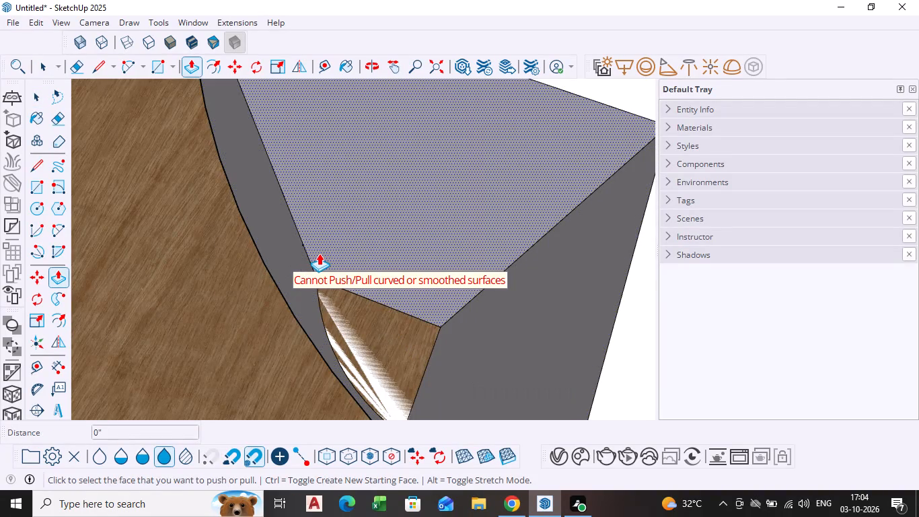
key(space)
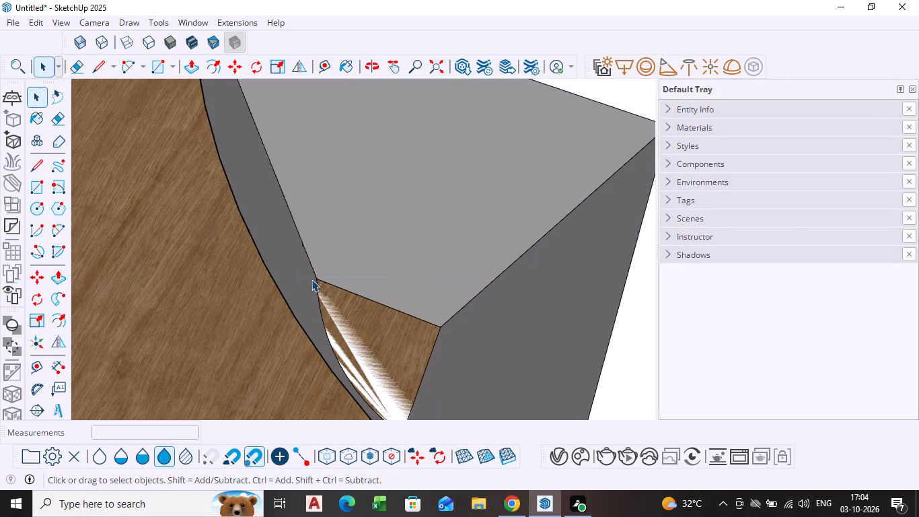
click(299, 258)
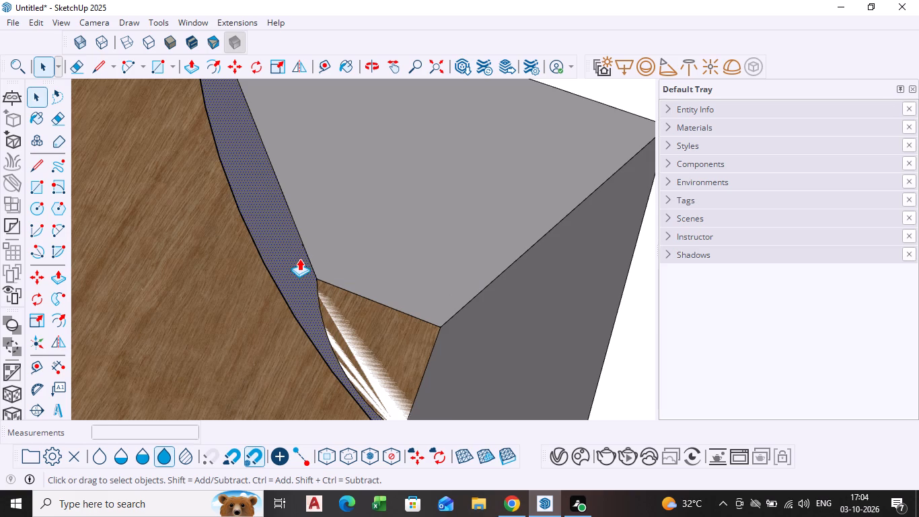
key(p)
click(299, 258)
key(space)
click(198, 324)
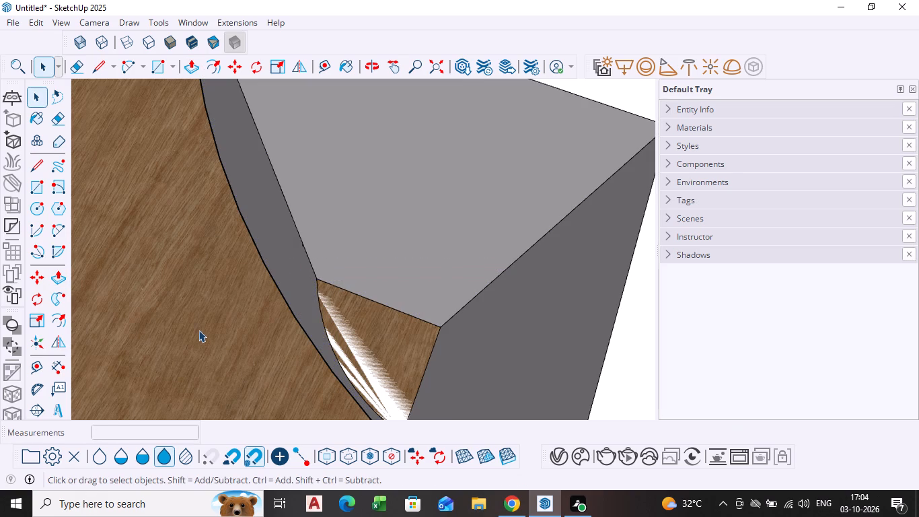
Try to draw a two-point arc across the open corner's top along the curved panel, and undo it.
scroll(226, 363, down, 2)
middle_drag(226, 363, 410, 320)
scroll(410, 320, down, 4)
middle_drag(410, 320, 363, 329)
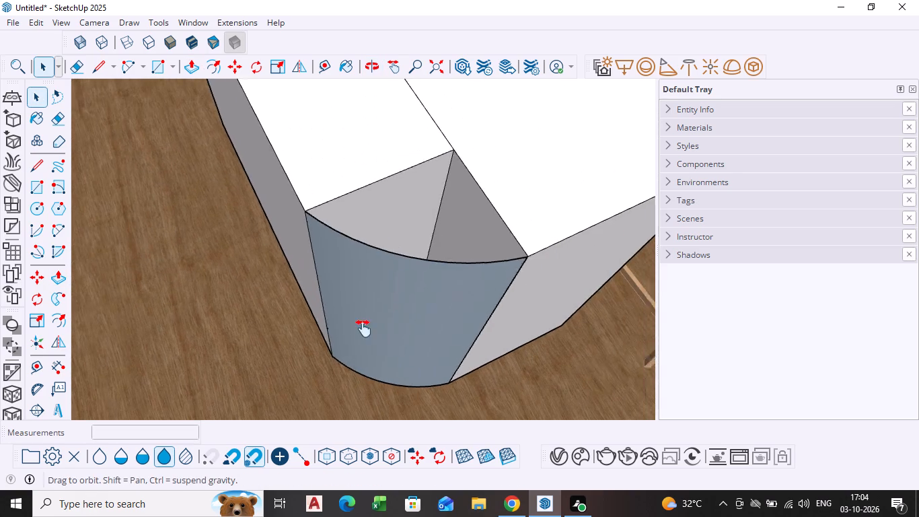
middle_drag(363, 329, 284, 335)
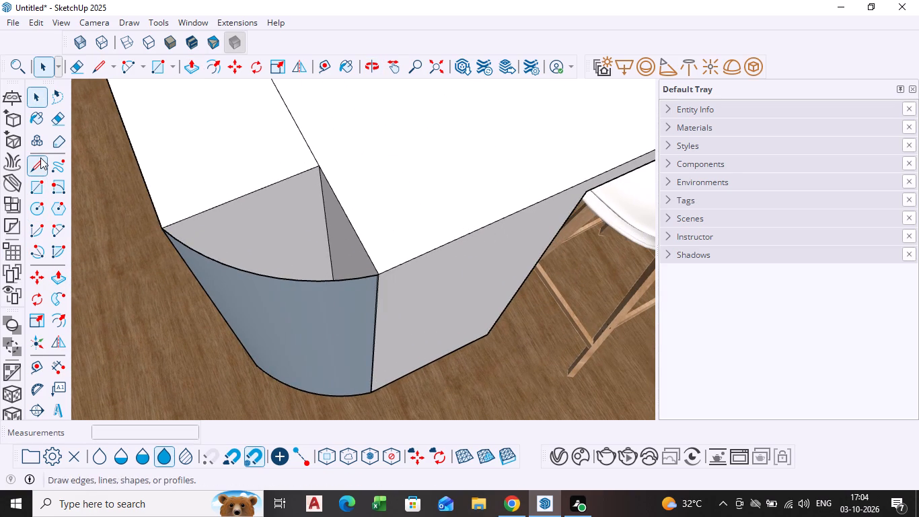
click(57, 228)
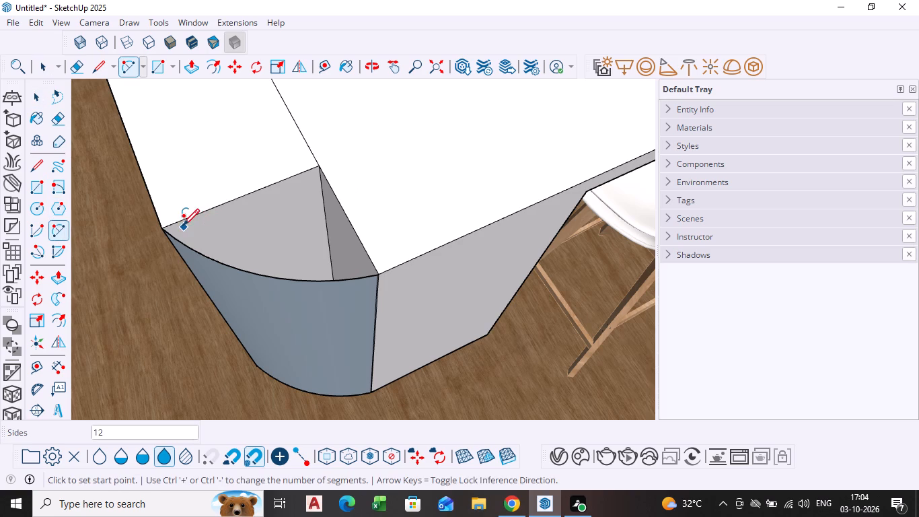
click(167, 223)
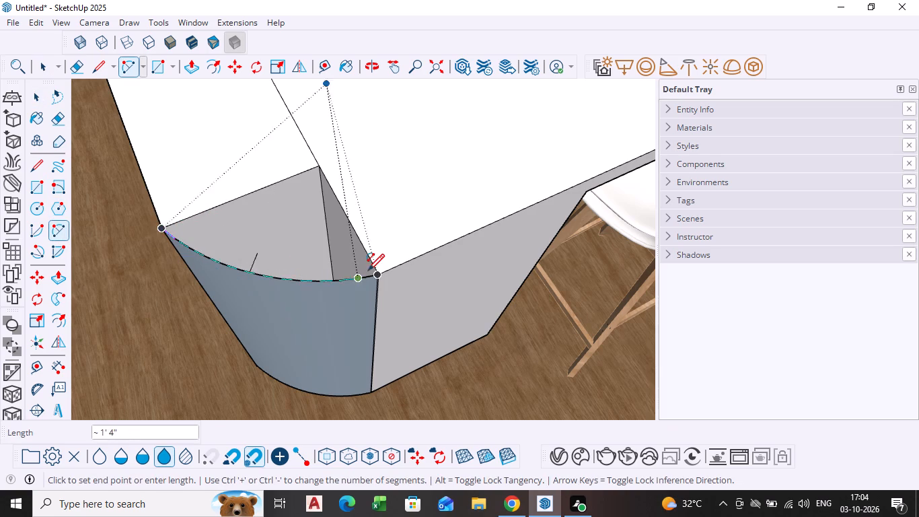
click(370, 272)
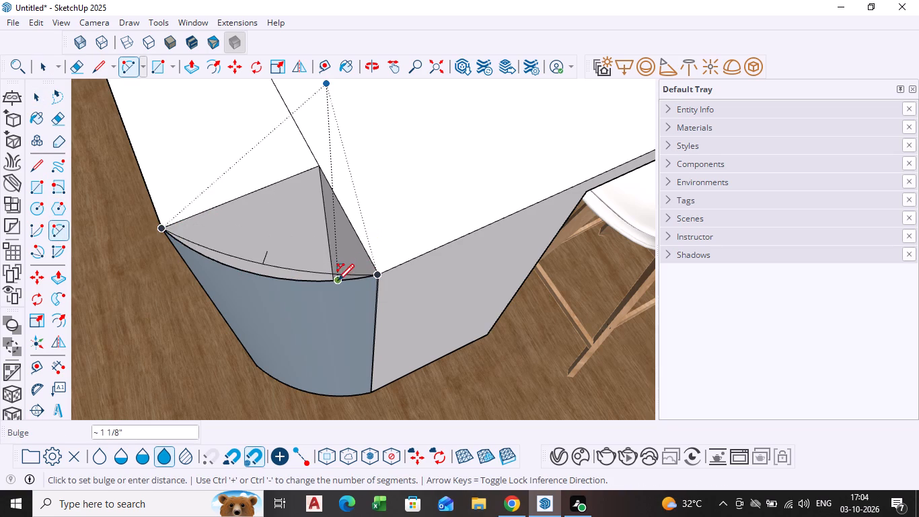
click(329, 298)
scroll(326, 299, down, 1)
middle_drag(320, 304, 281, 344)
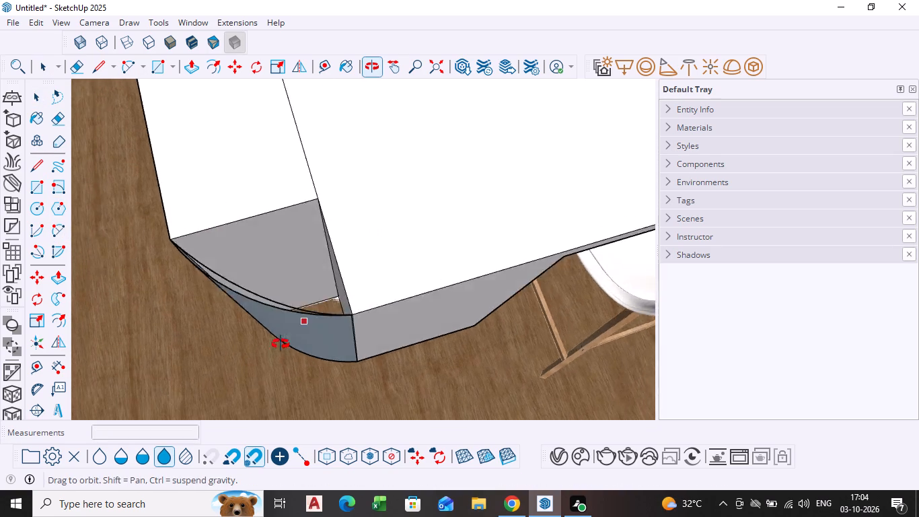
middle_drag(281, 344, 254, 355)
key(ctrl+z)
Draw a two-point arc spanning about 1' 5" from the end block's top corner to the island's top corner, capping the gap.
middle_drag(235, 314, 200, 329)
scroll(246, 261, up, 3)
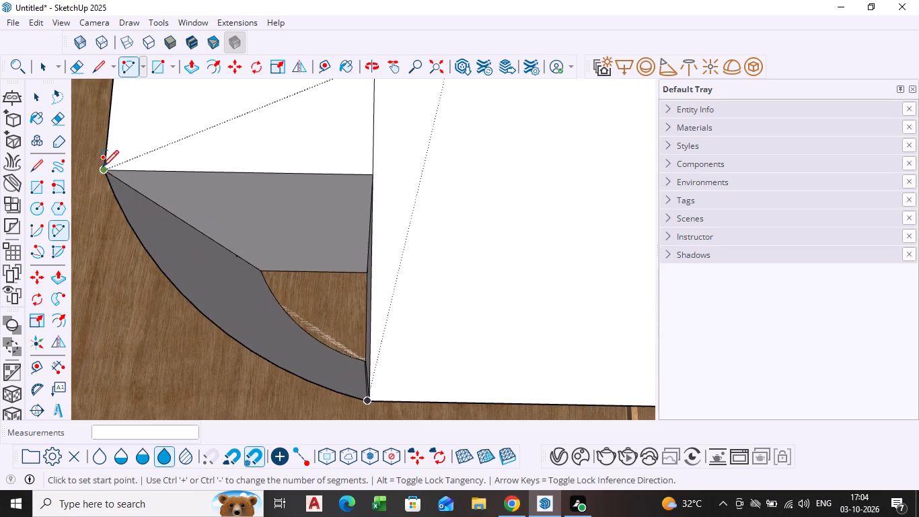
drag(102, 168, 99, 176)
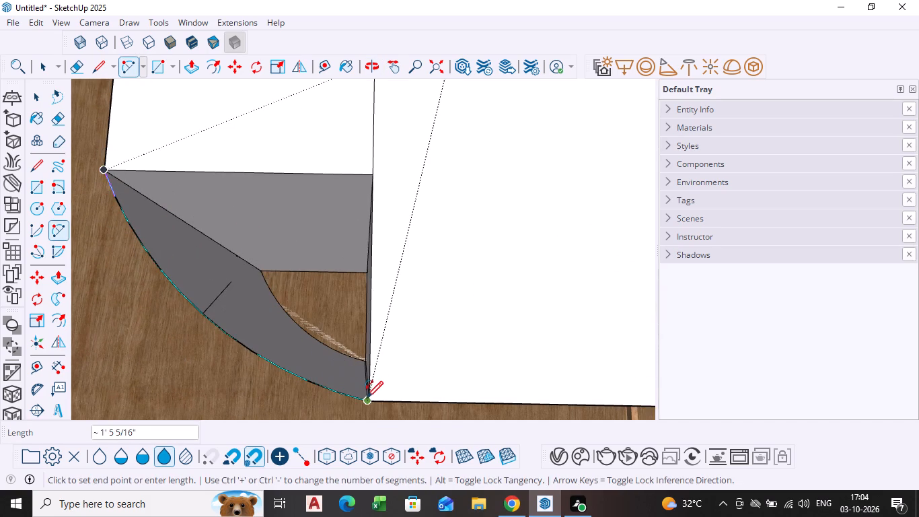
click(367, 402)
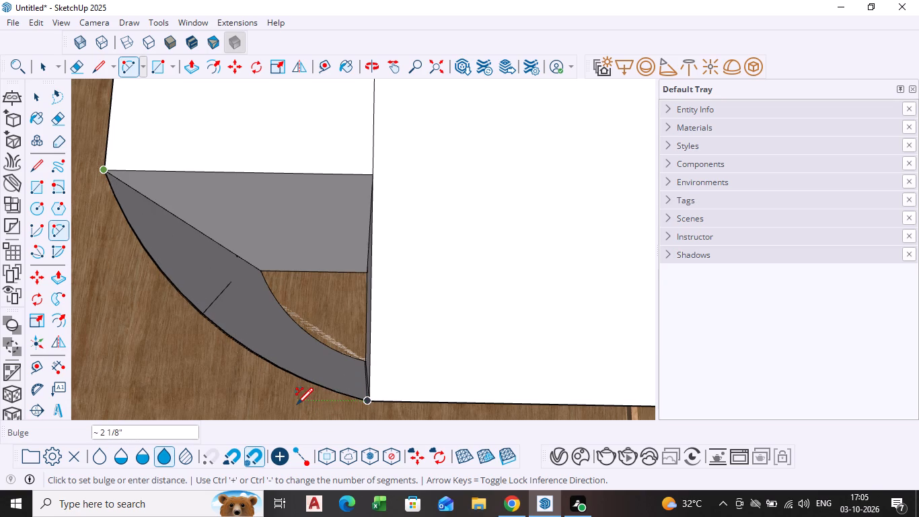
scroll(297, 406, up, 4)
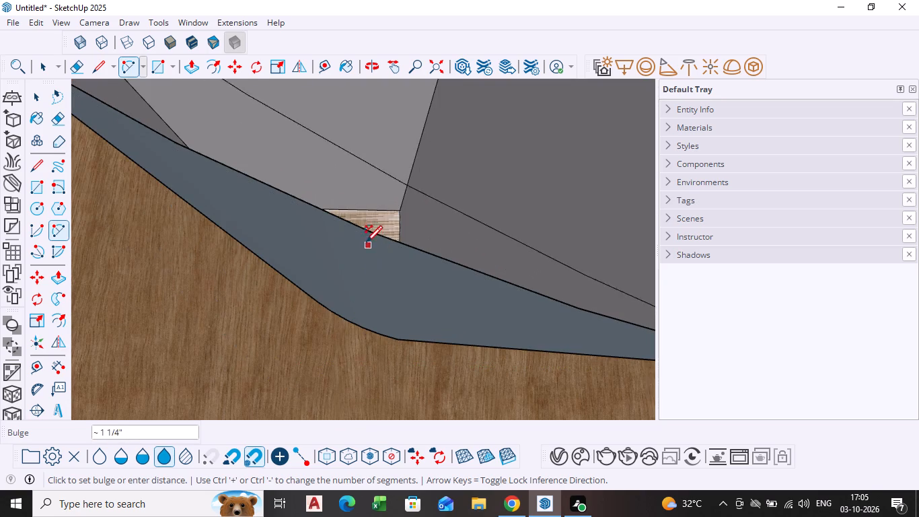
click(361, 222)
scroll(353, 246, down, 17)
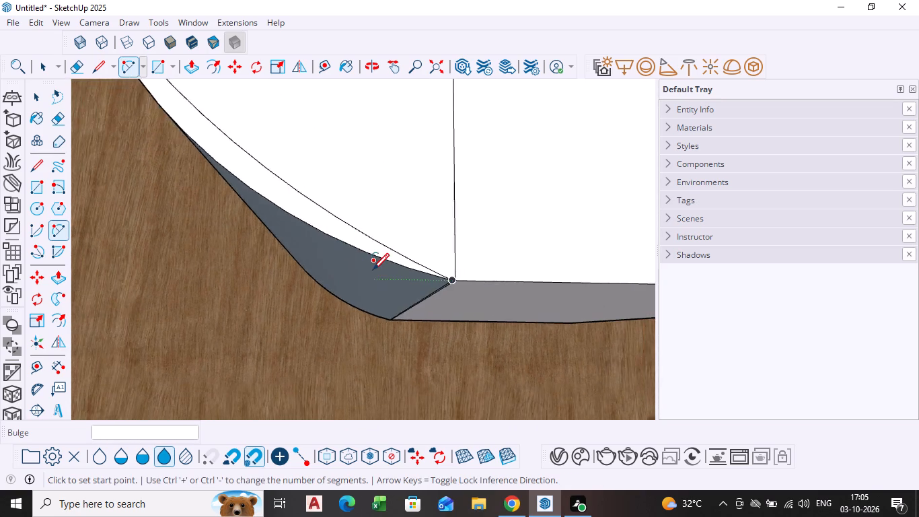
scroll(373, 271, down, 2)
key(space)
Delete the extra inner arc on the corner cap, leaving only the curved panel's top edge as its outline.
scroll(325, 322, down, 3)
middle_drag(325, 322, 418, 256)
scroll(400, 248, down, 3)
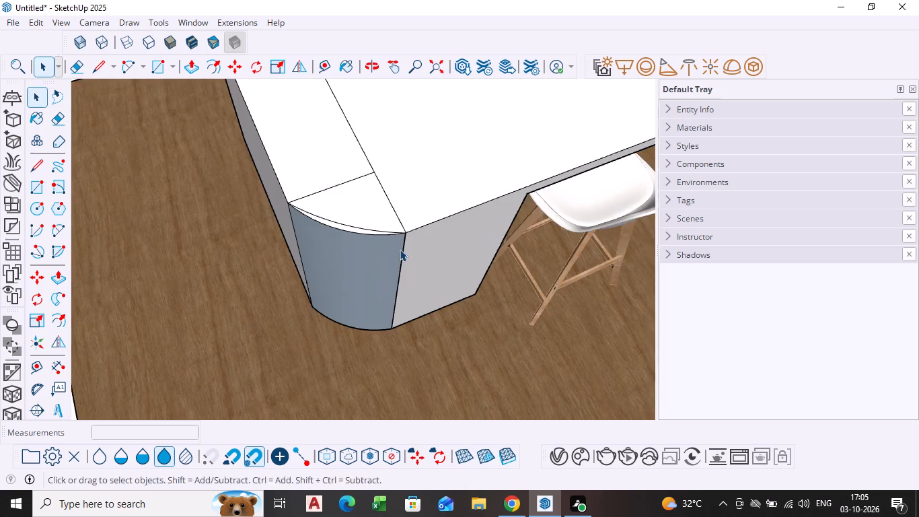
middle_drag(400, 249, 421, 197)
scroll(372, 181, up, 8)
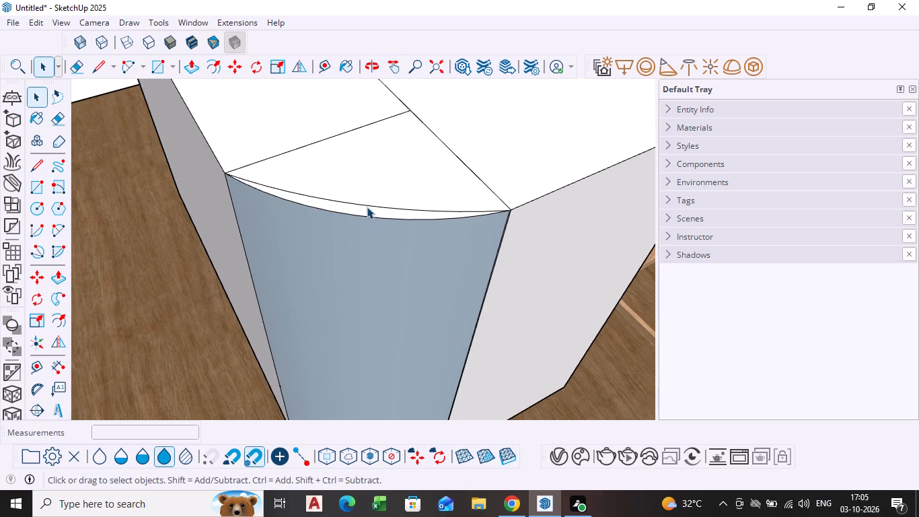
click(367, 207)
key(Delete)
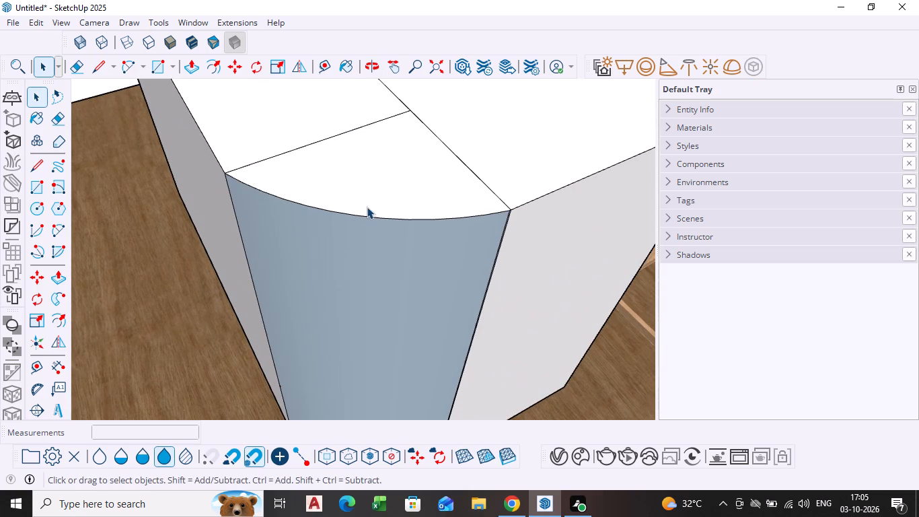
Delete the seam edges between the corner cap, the end block's top and the island countertop to merge them into one surface.
scroll(367, 210, down, 12)
middle_drag(371, 269, 283, 287)
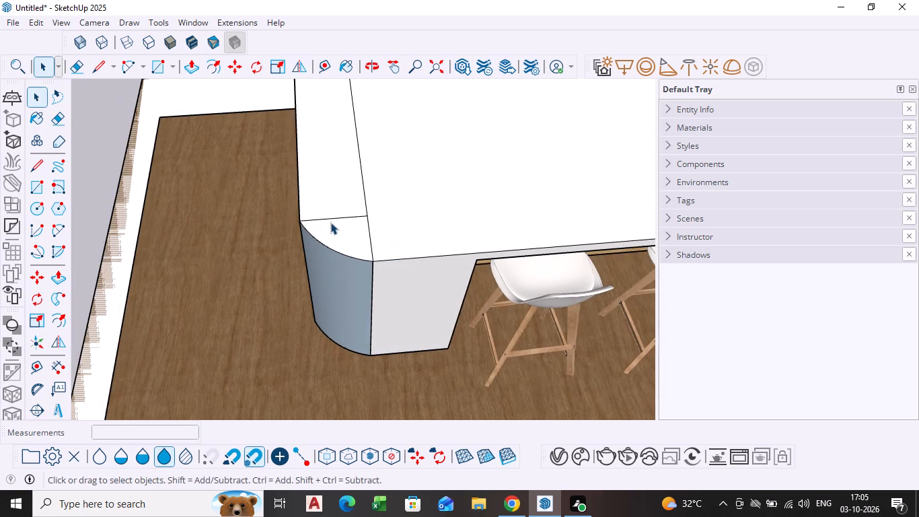
click(332, 219)
key(Delete)
scroll(369, 203, down, 2)
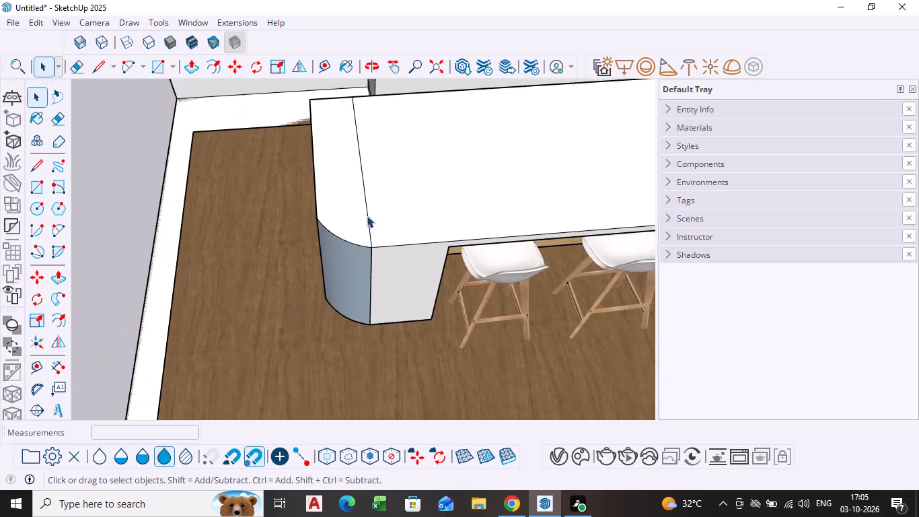
scroll(367, 215, down, 8)
middle_drag(365, 247, 381, 217)
scroll(375, 207, up, 8)
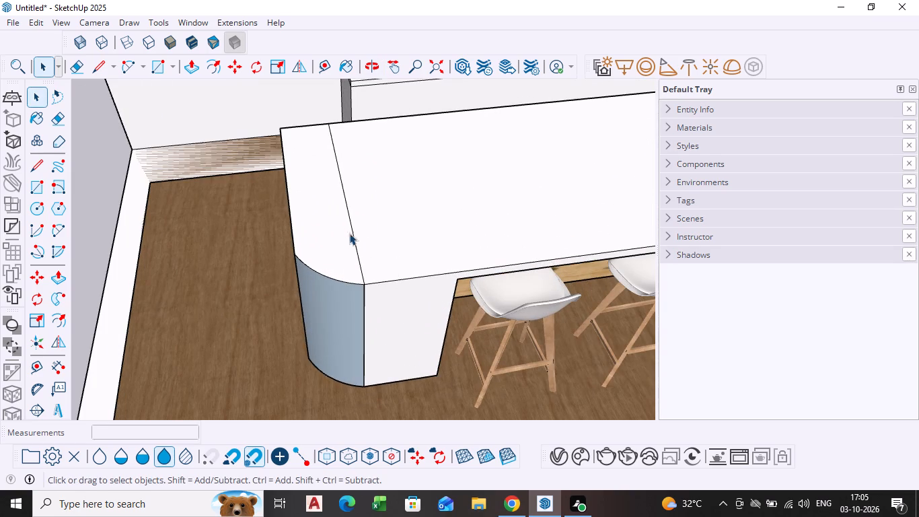
click(353, 234)
key(Delete)
click(359, 266)
key(Delete)
scroll(356, 302, down, 3)
middle_drag(355, 303, 504, 303)
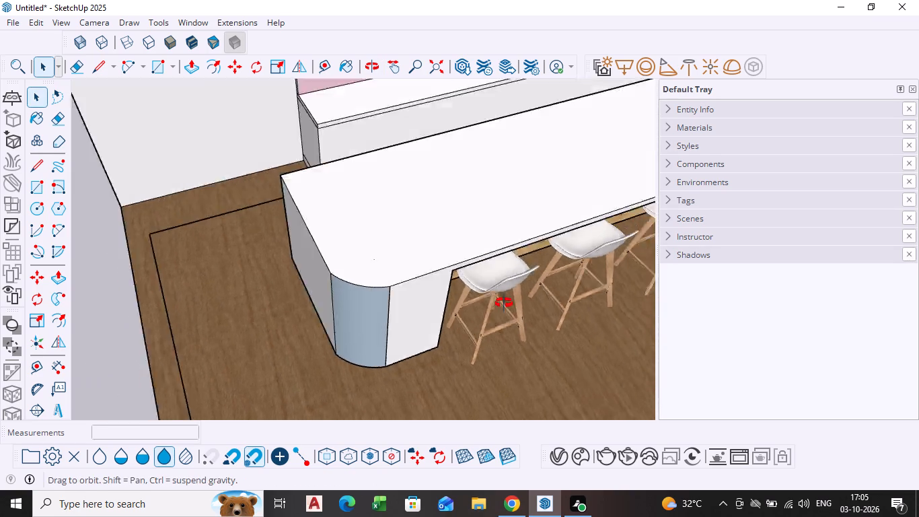
Delete the vertical seam edge on the island's back side where the rebuilt end block meets it.
middle_drag(504, 303, 668, 273)
middle_drag(362, 314, 506, 281)
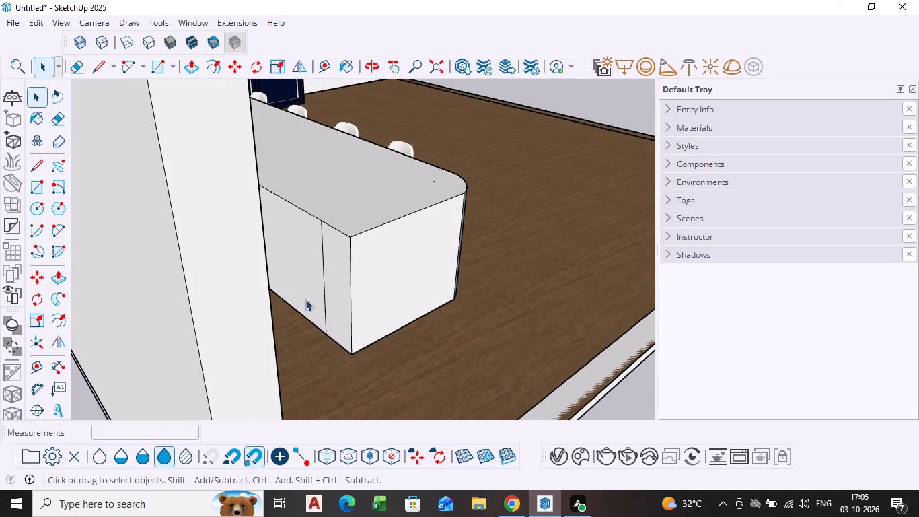
click(326, 299)
key(Delete)
Examine the island's rounded end, its merged countertop and the surrounding kitchen from several angles.
scroll(500, 292, down, 3)
middle_drag(500, 292, 128, 273)
scroll(299, 228, up, 2)
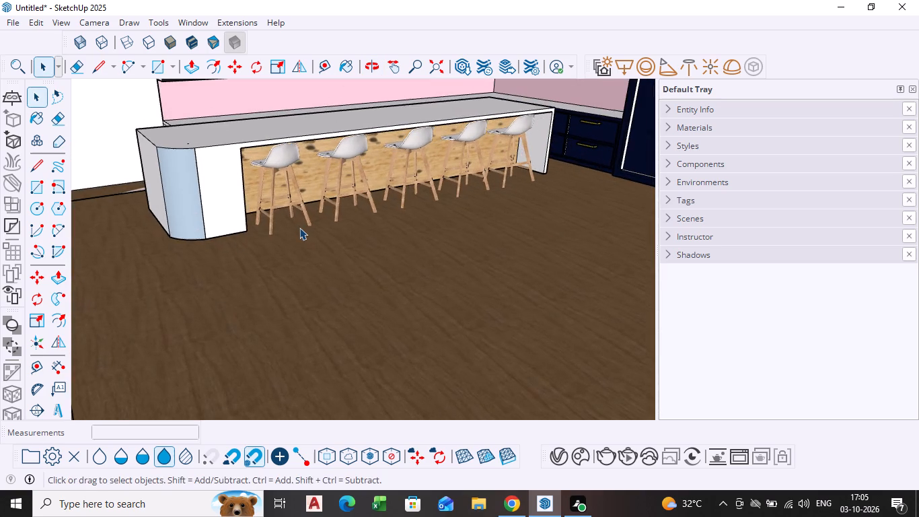
middle_drag(299, 228, 313, 315)
ctrl+scroll(299, 228, down, 1)
scroll(271, 292, up, 3)
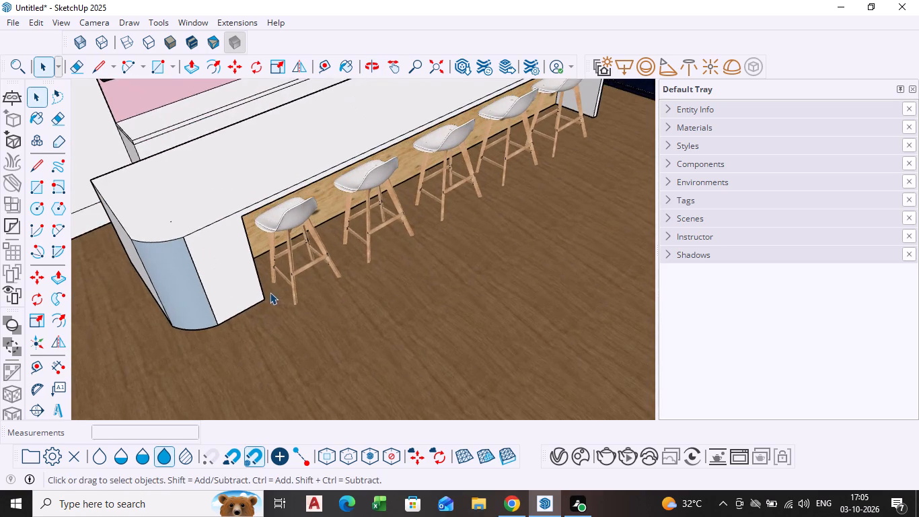
middle_drag(269, 292, 225, 364)
click(184, 248)
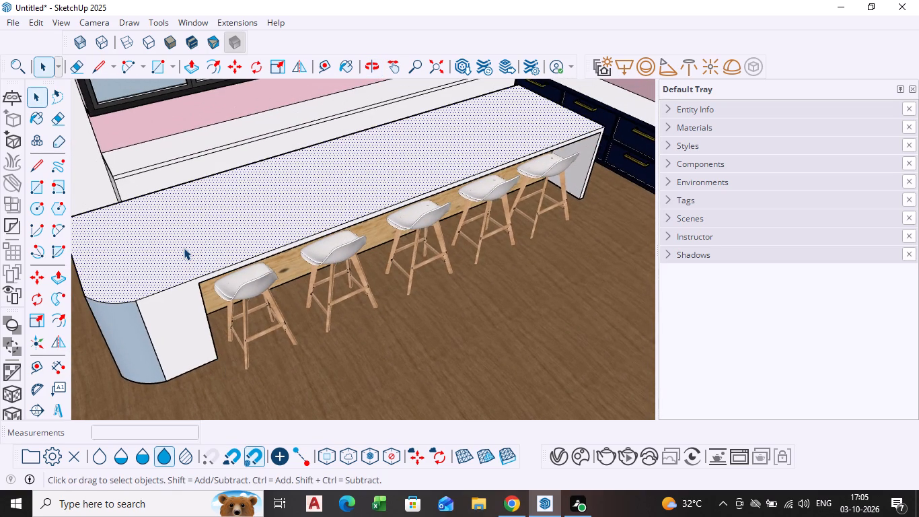
scroll(150, 298, up, 15)
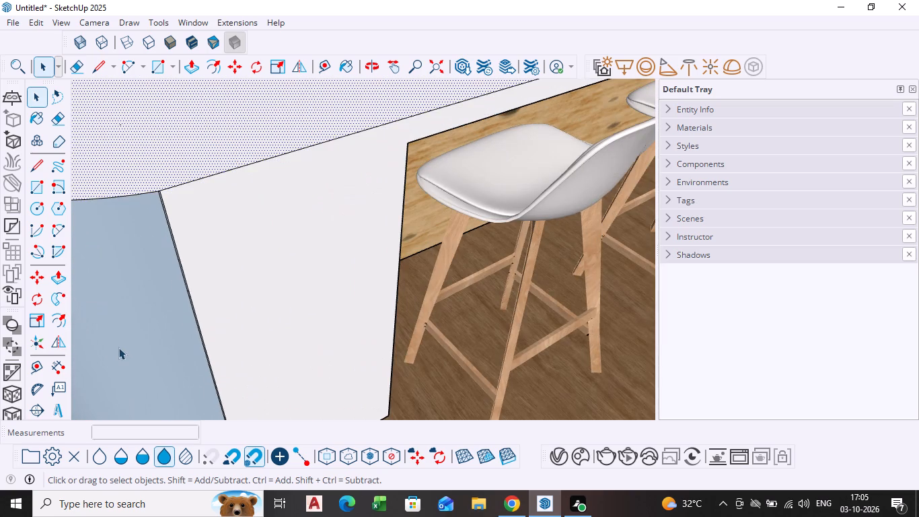
shift+middle_drag(133, 337, 199, 319)
scroll(200, 319, down, 20)
scroll(200, 319, down, 10)
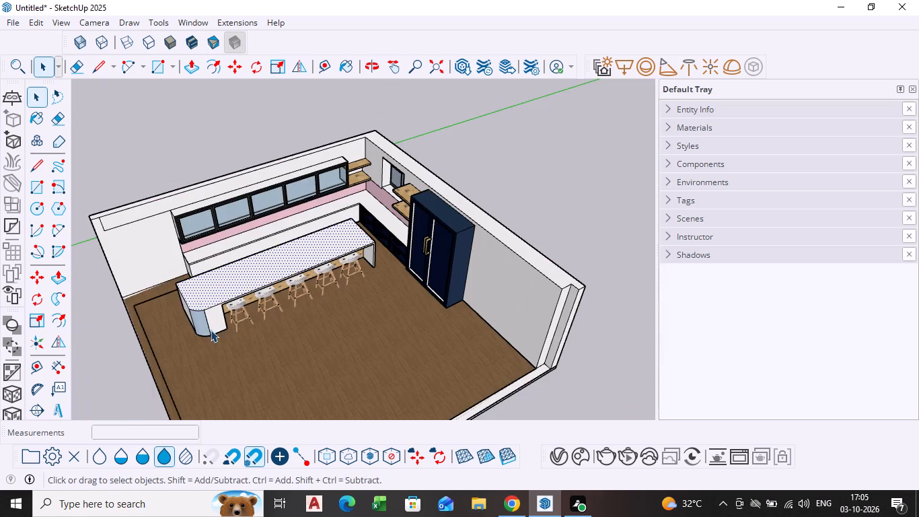
middle_drag(219, 333, 258, 293)
scroll(273, 294, up, 8)
middle_drag(279, 308, 355, 289)
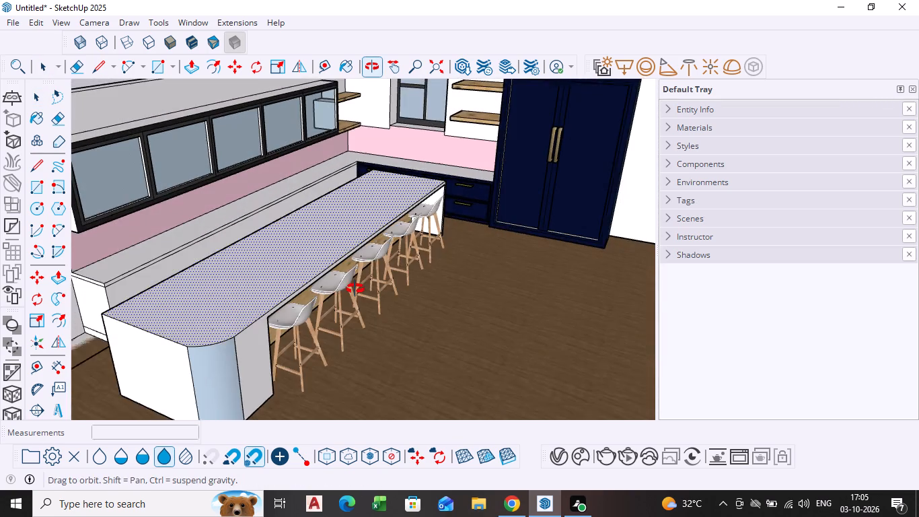
middle_drag(355, 289, 347, 283)
scroll(346, 279, down, 3)
shift+middle_drag(380, 263, 256, 316)
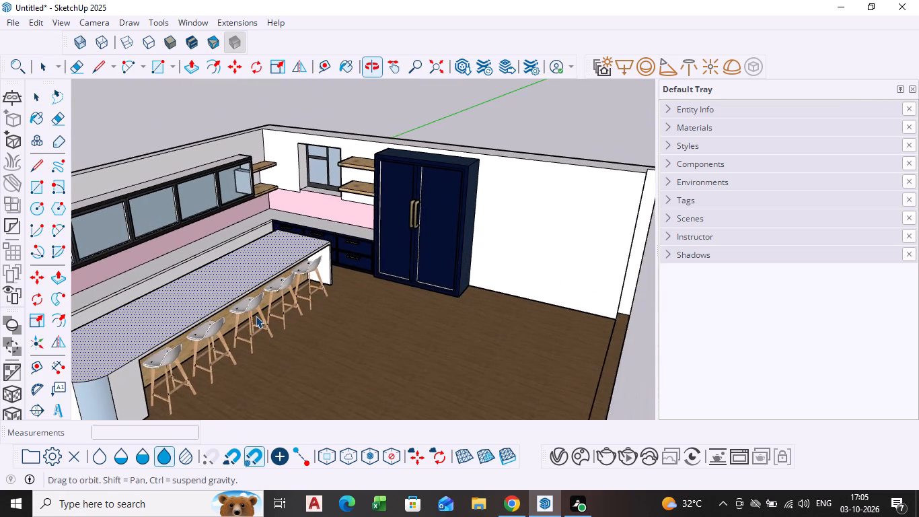
scroll(256, 316, up, 2)
shift+middle_drag(256, 314, 359, 293)
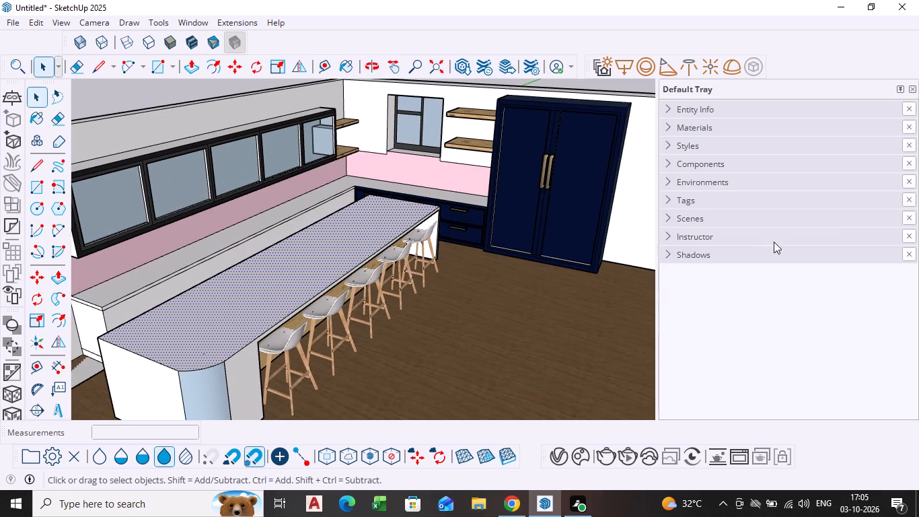
scroll(650, 186, up, 4)
scroll(592, 182, up, 1)
middle_drag(590, 183, 502, 236)
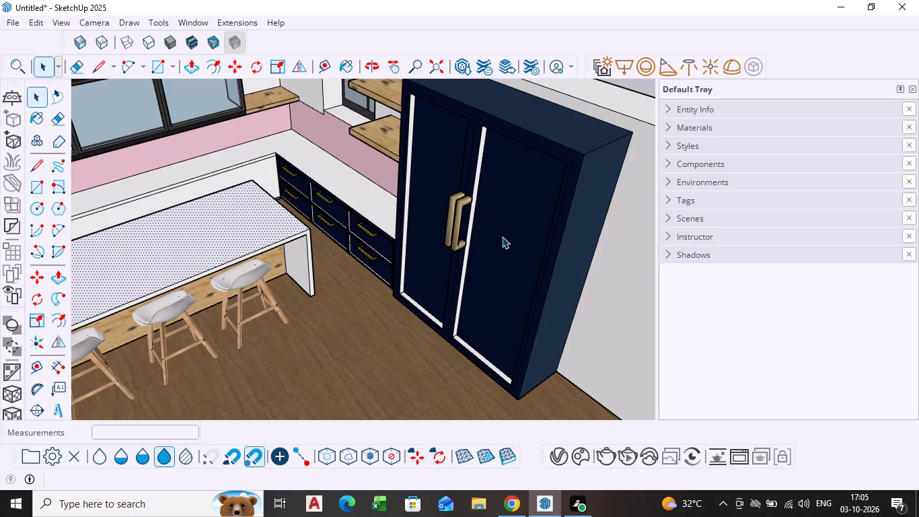
scroll(400, 331, down, 9)
middle_drag(385, 329, 392, 327)
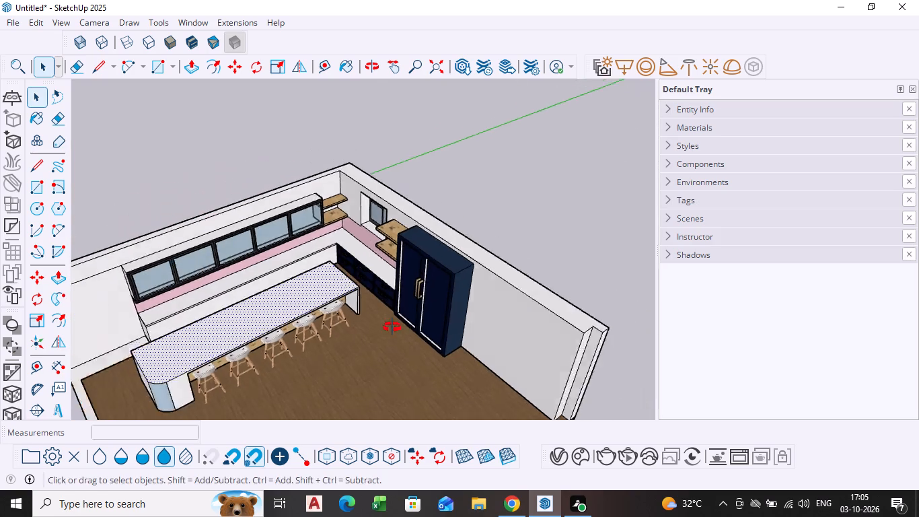
middle_drag(392, 327, 449, 285)
middle_drag(369, 343, 430, 316)
scroll(403, 324, down, 1)
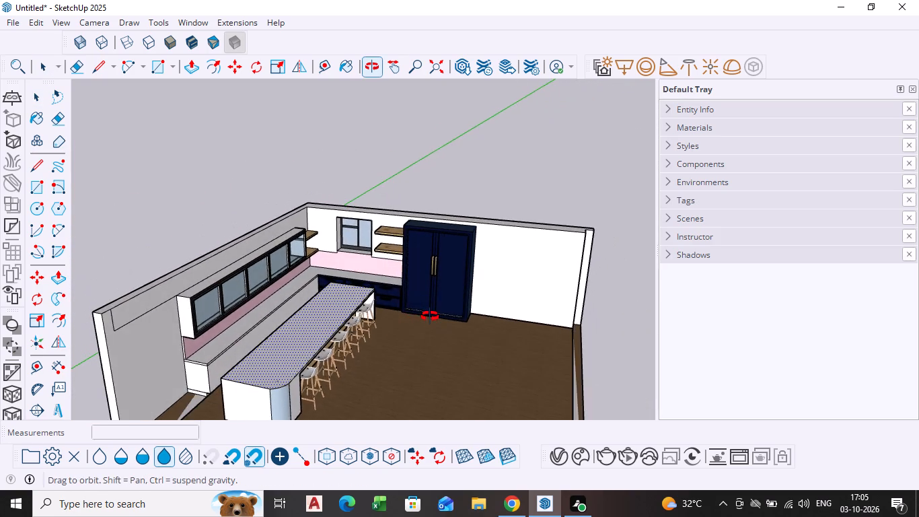
middle_drag(430, 316, 394, 316)
scroll(393, 316, up, 5)
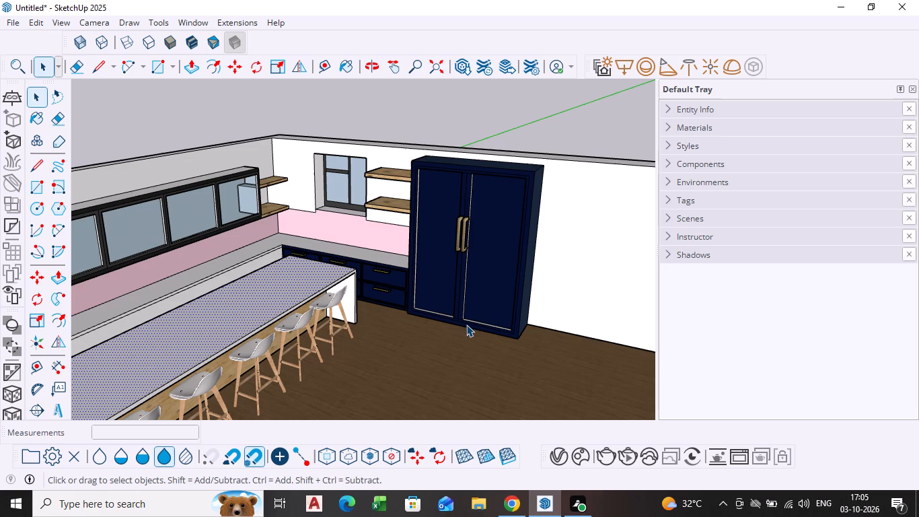
scroll(434, 324, down, 2)
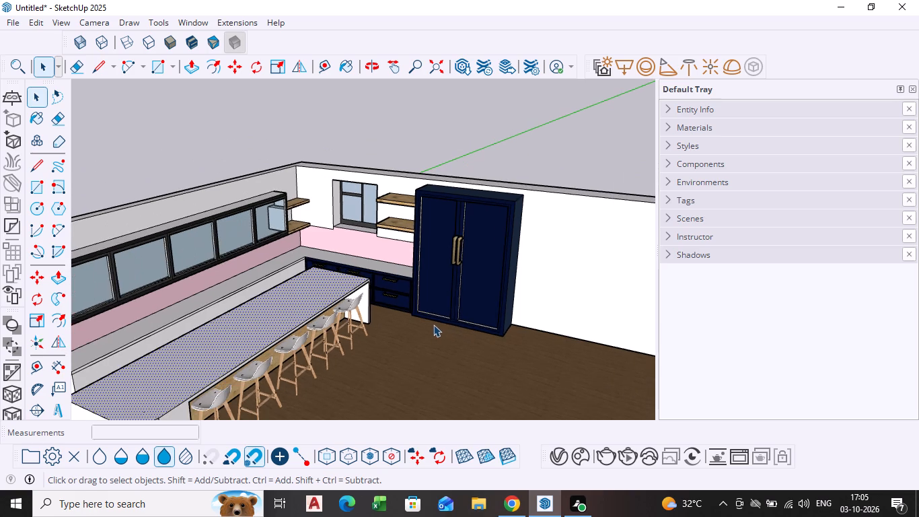
scroll(433, 324, down, 1)
shift+middle_drag(433, 324, 414, 284)
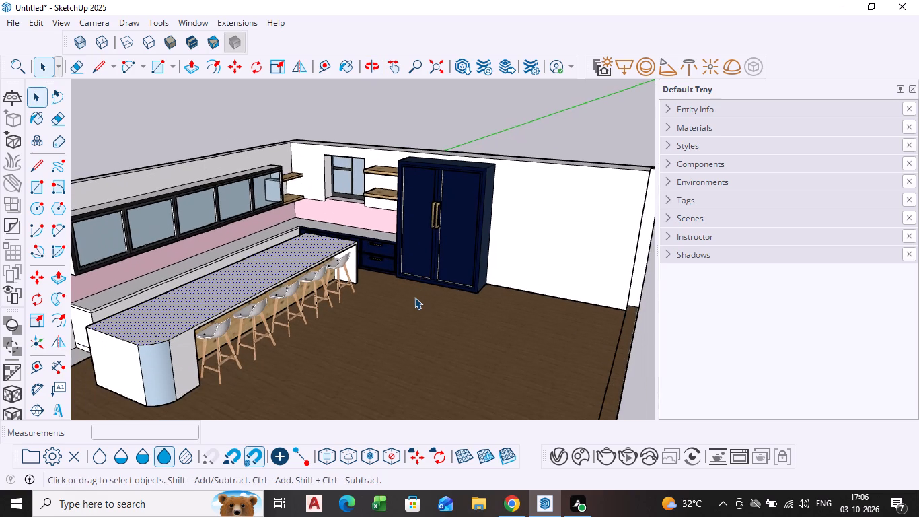
scroll(414, 297, up, 1)
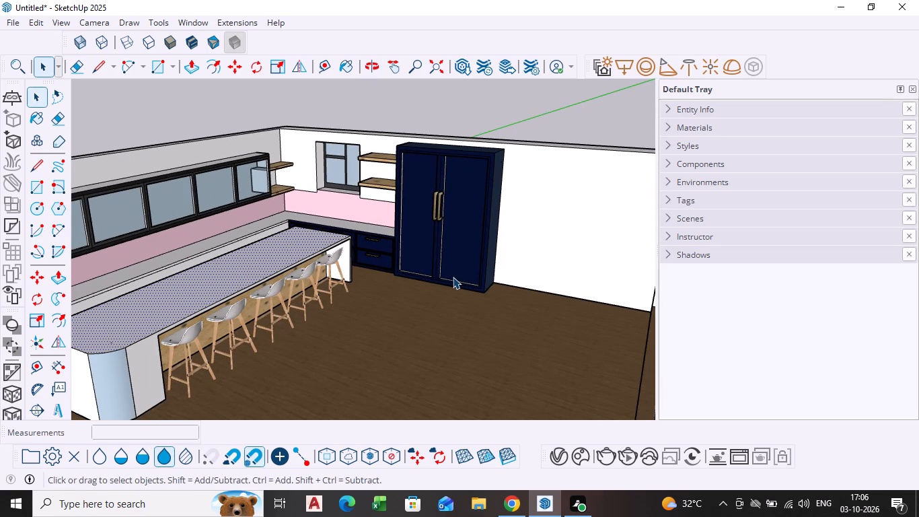
scroll(218, 341, down, 1)
shift+middle_drag(225, 335, 273, 316)
middle_drag(272, 324, 246, 335)
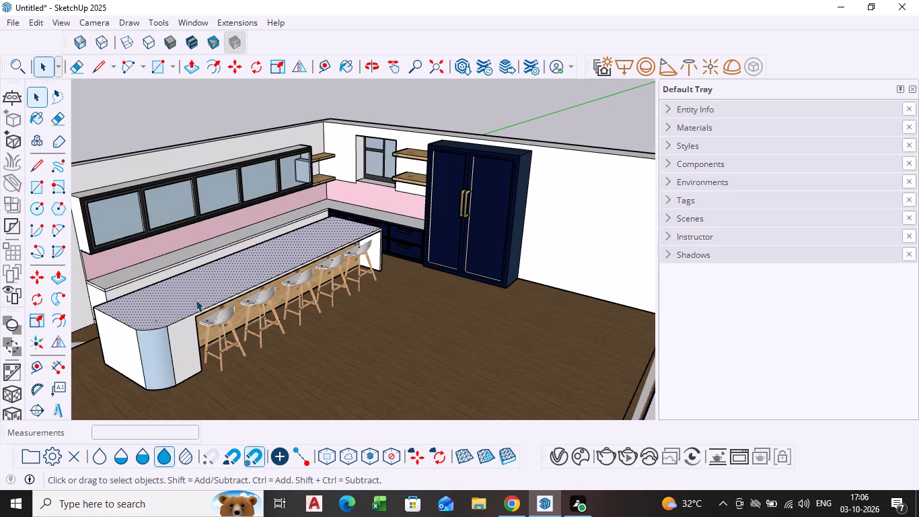
scroll(201, 372, down, 1)
middle_click(201, 372)
middle_drag(164, 324, 179, 368)
scroll(184, 356, up, 4)
Push/Pull the merged island countertop face upward by about 3 inches.
click(184, 358)
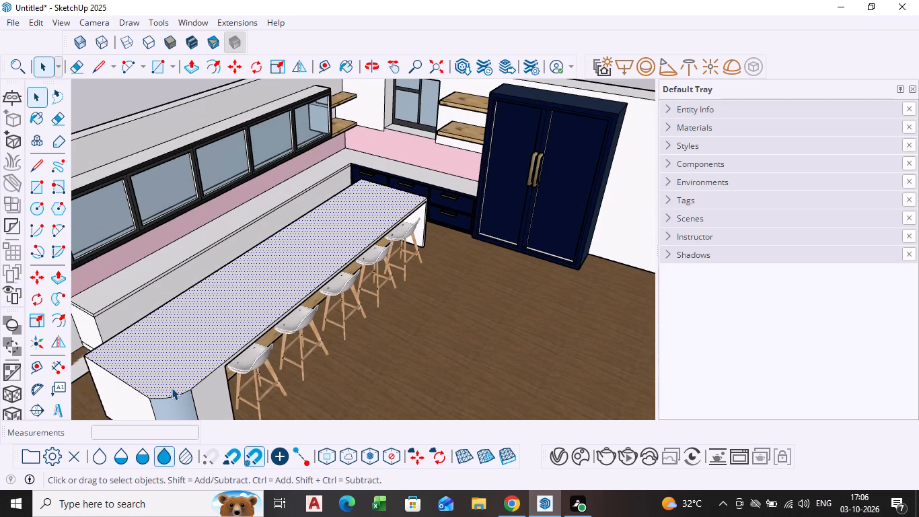
key(p)
click(172, 388)
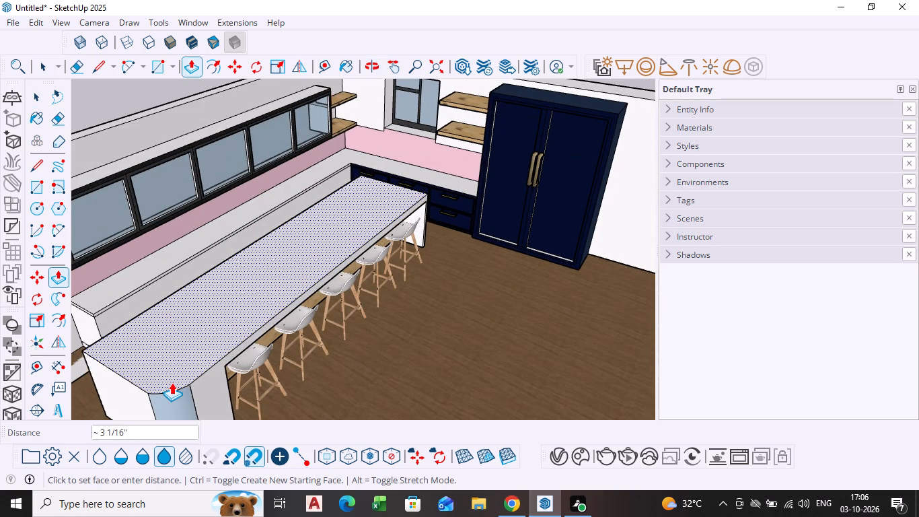
click(172, 382)
key(space)
Inspect the raised island countertop and its curved corner from several viewpoints around the room.
scroll(355, 389, down, 1)
middle_drag(355, 389, 312, 341)
scroll(335, 364, down, 1)
key(space)
click(299, 351)
scroll(204, 312, down, 1)
middle_drag(204, 312, 213, 318)
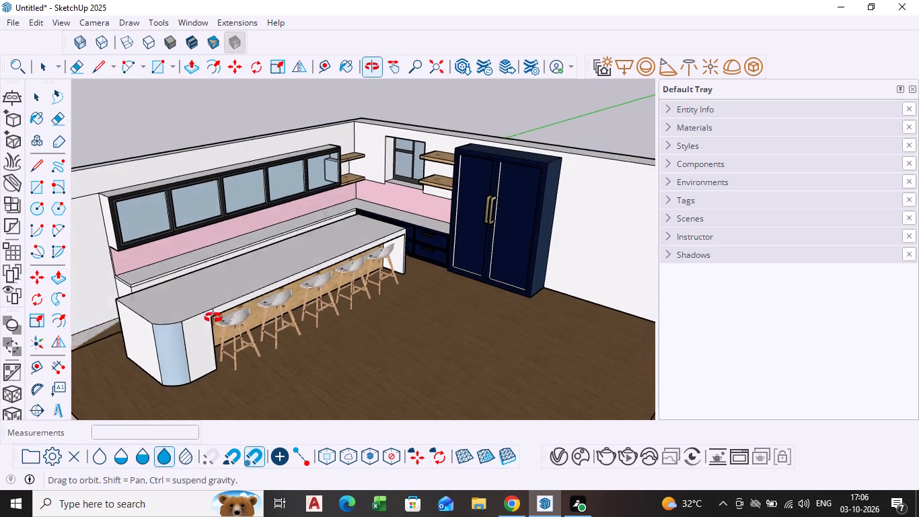
middle_drag(213, 318, 210, 312)
scroll(196, 298, up, 3)
middle_drag(192, 301, 184, 337)
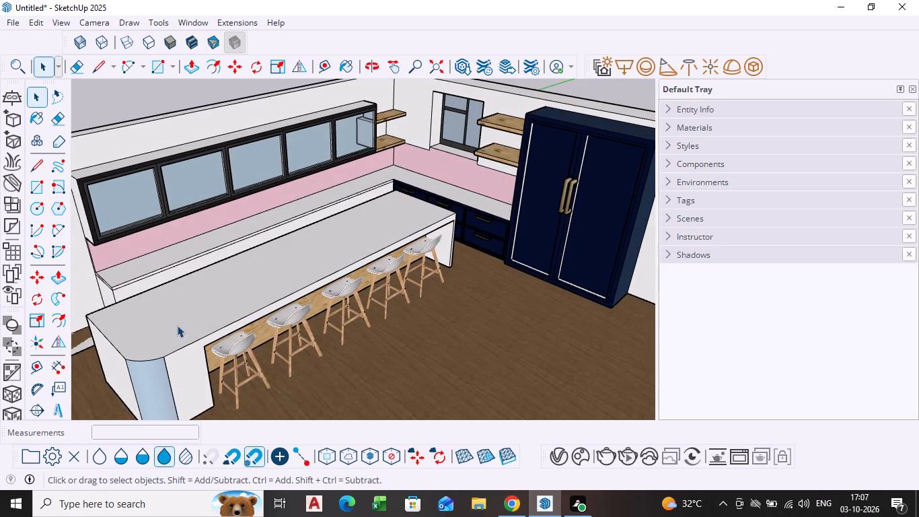
scroll(153, 333, down, 3)
middle_drag(153, 333, 279, 359)
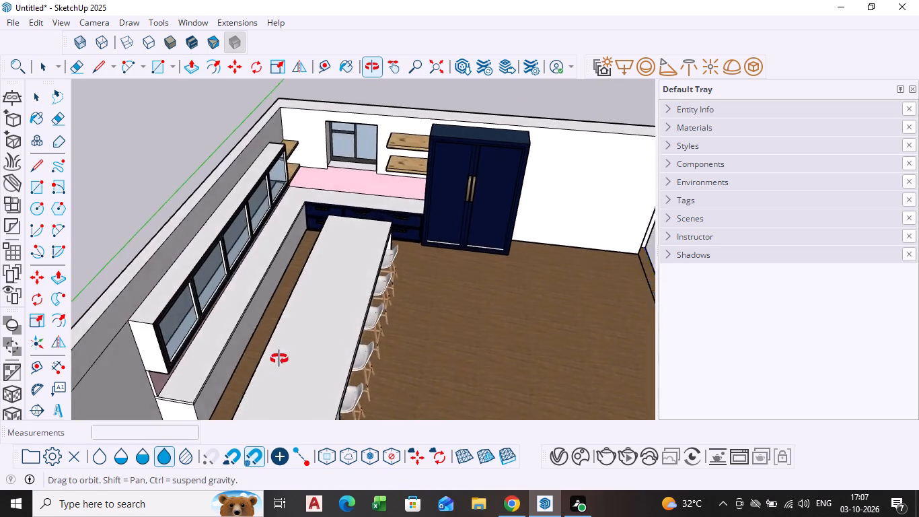
middle_drag(279, 359, 186, 298)
scroll(148, 357, up, 2)
middle_drag(258, 316, 223, 314)
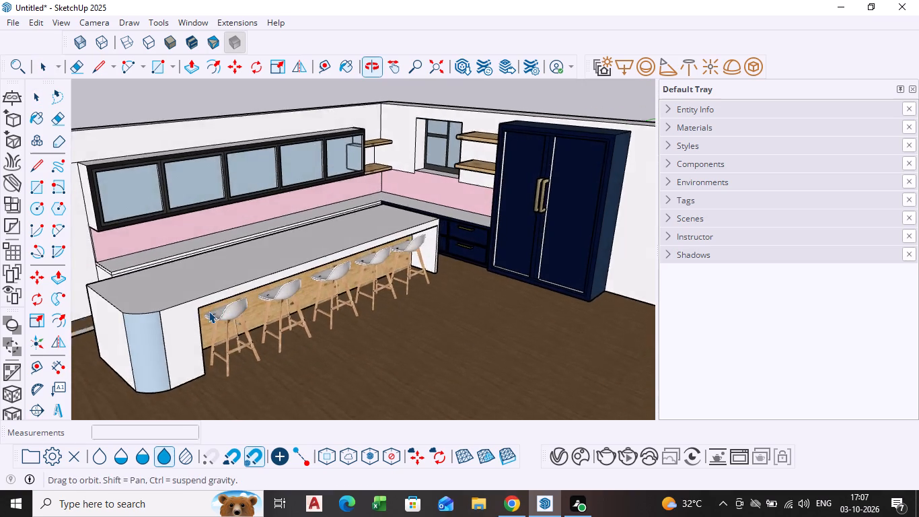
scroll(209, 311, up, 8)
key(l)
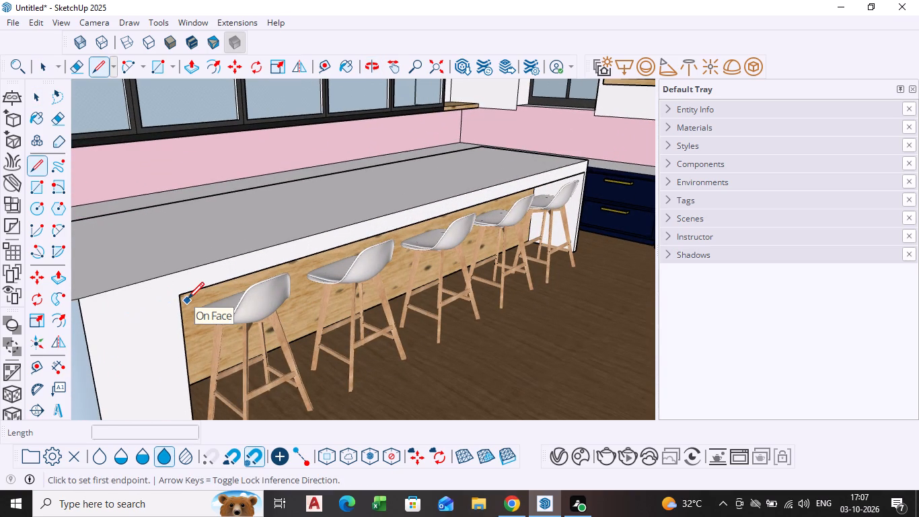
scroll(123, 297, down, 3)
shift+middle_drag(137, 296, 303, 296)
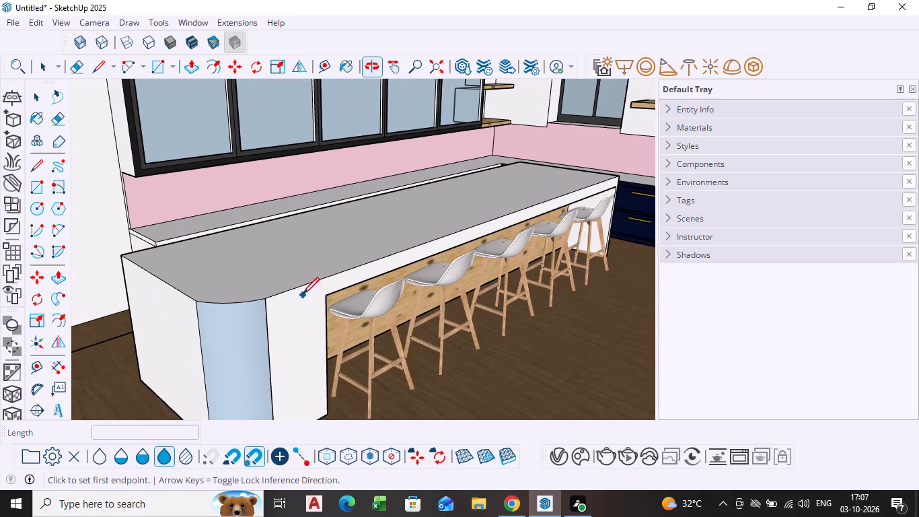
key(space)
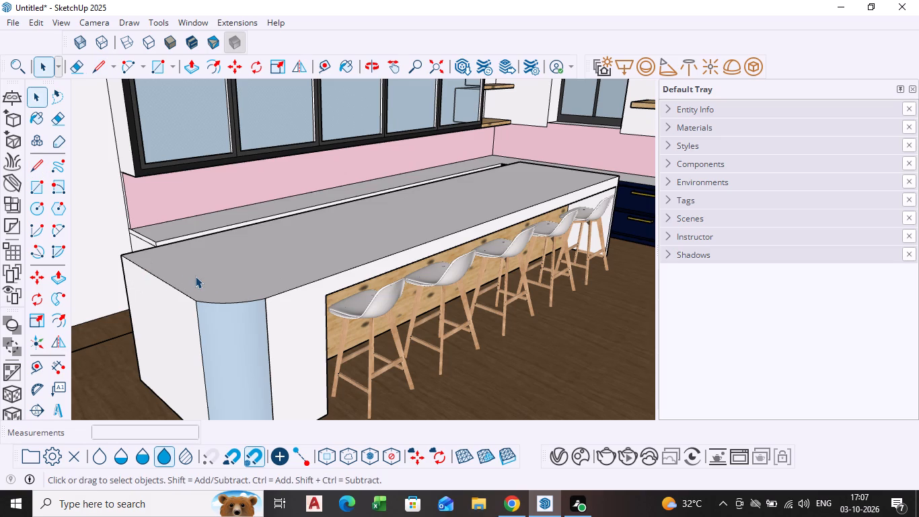
Offset the island countertop's outline inward by about 2 15/16" to form a narrow border around the top.
click(195, 276)
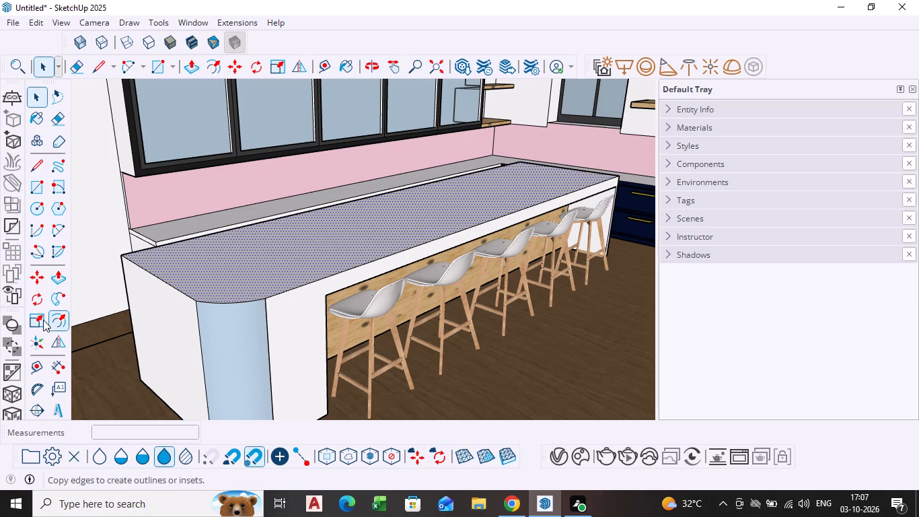
click(52, 322)
click(213, 275)
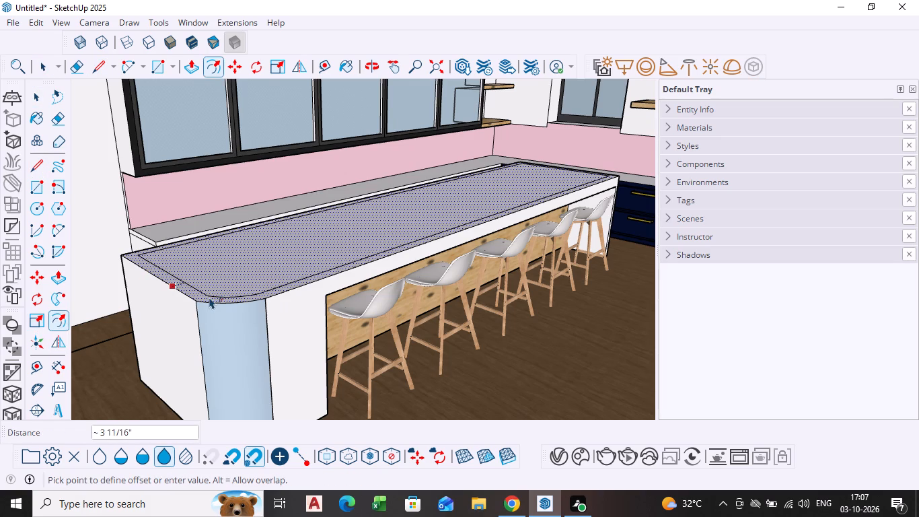
scroll(209, 297, up, 3)
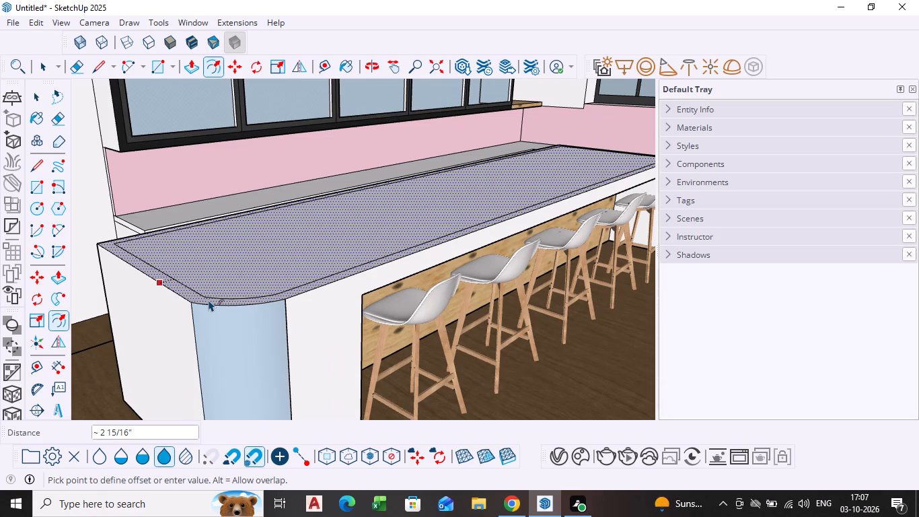
click(209, 300)
key(space)
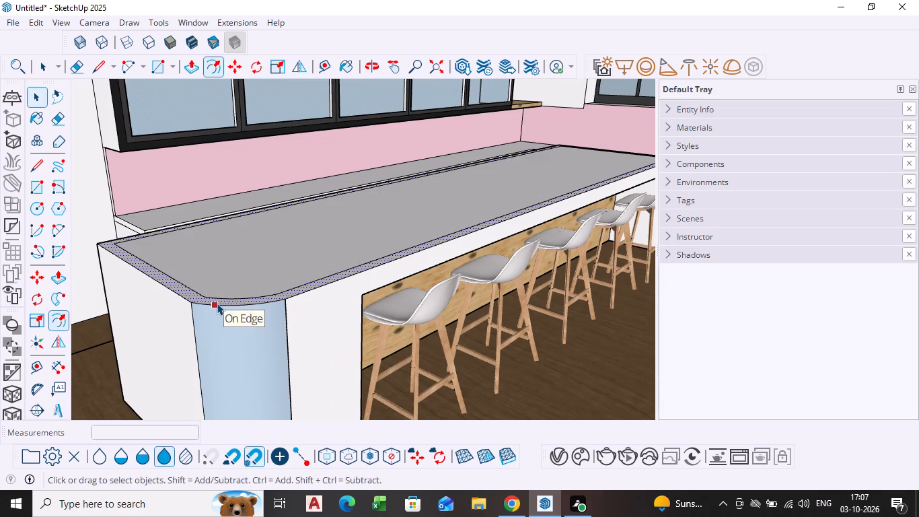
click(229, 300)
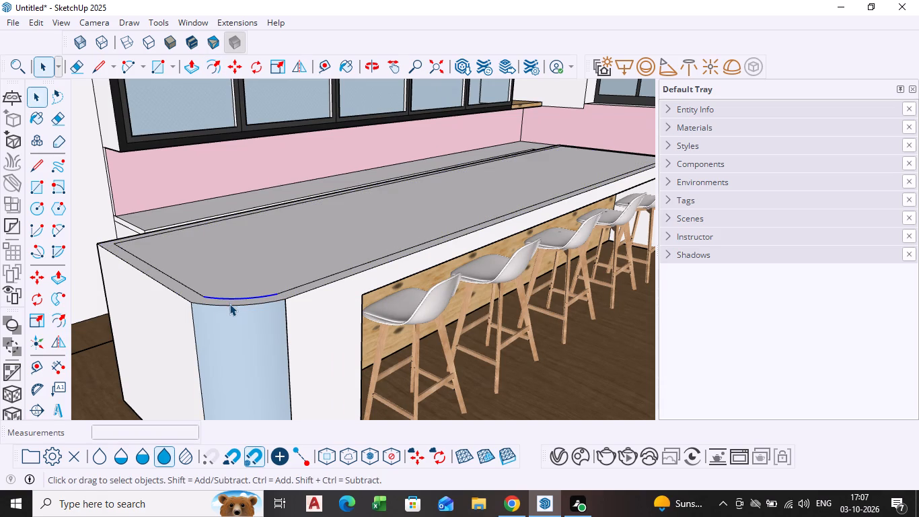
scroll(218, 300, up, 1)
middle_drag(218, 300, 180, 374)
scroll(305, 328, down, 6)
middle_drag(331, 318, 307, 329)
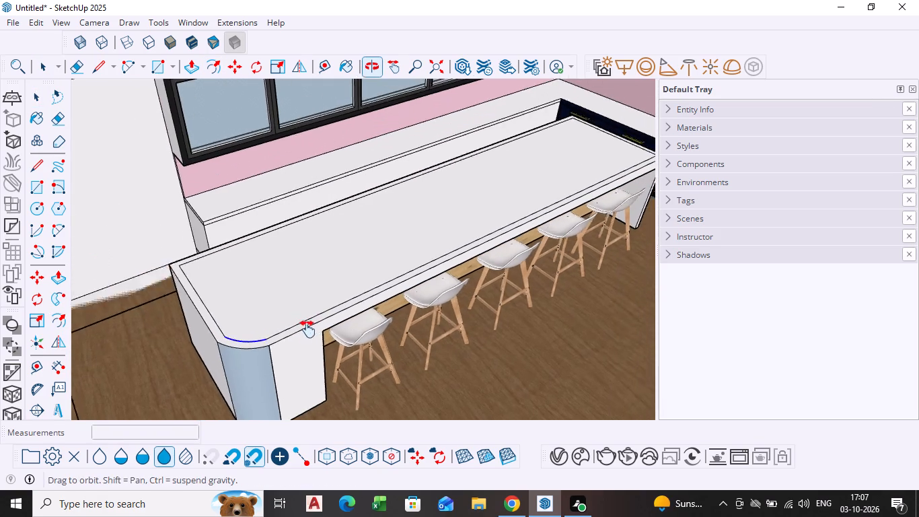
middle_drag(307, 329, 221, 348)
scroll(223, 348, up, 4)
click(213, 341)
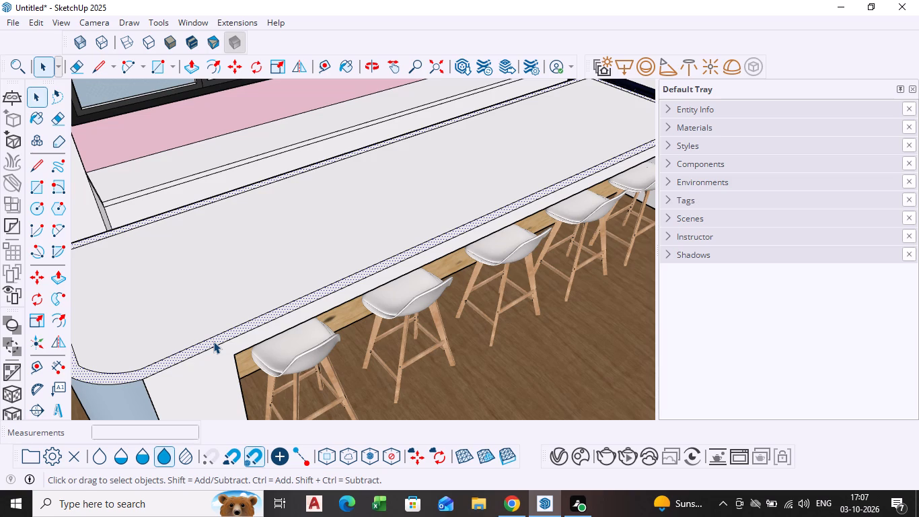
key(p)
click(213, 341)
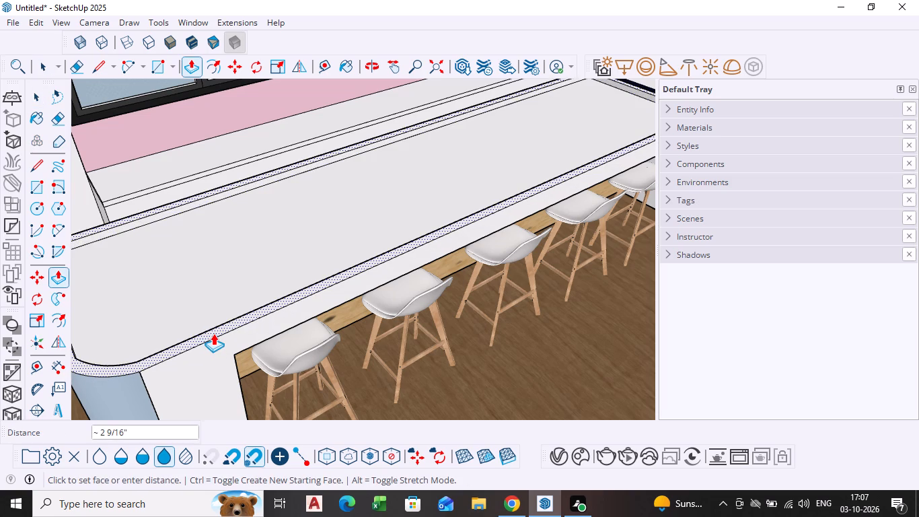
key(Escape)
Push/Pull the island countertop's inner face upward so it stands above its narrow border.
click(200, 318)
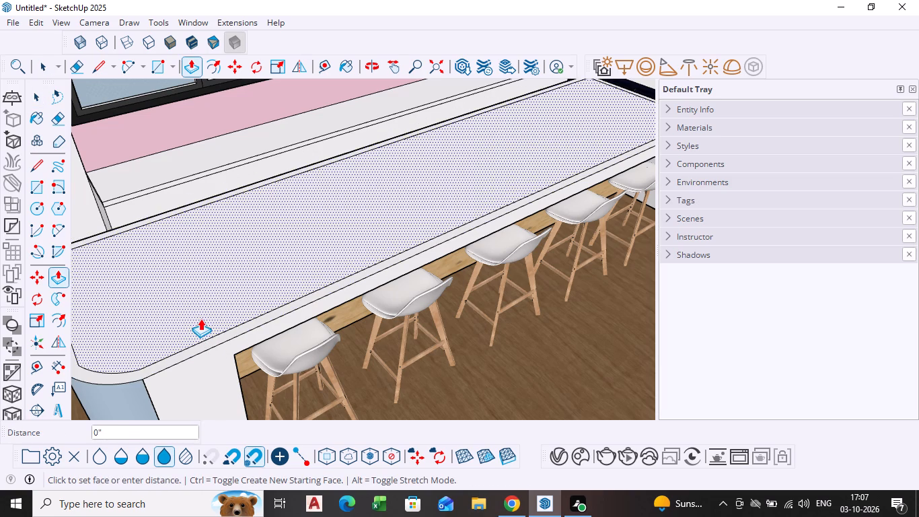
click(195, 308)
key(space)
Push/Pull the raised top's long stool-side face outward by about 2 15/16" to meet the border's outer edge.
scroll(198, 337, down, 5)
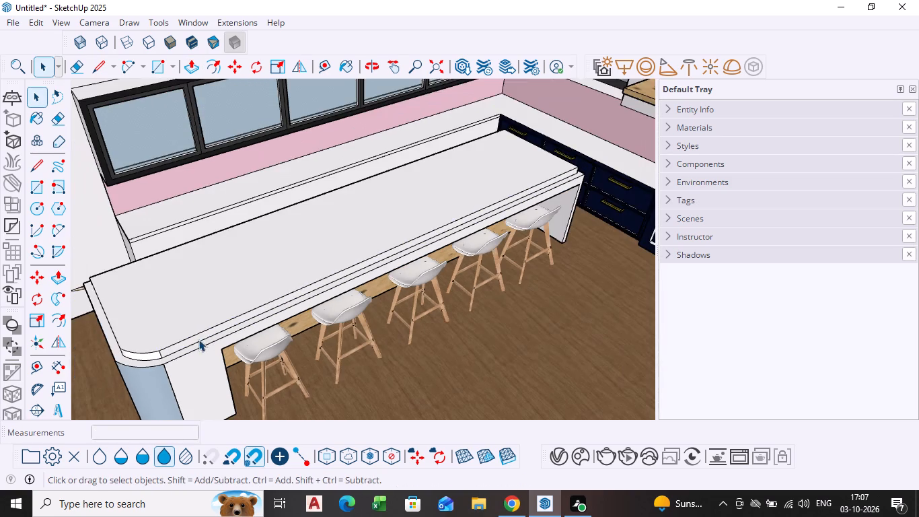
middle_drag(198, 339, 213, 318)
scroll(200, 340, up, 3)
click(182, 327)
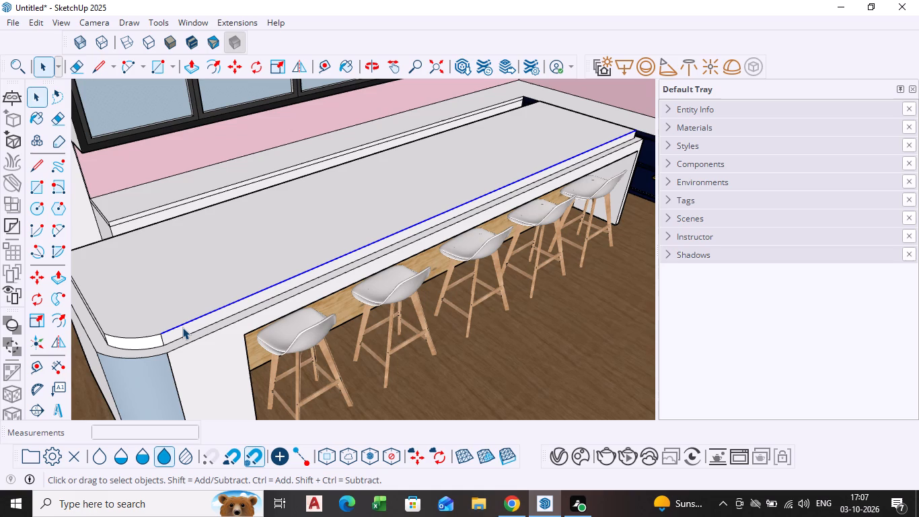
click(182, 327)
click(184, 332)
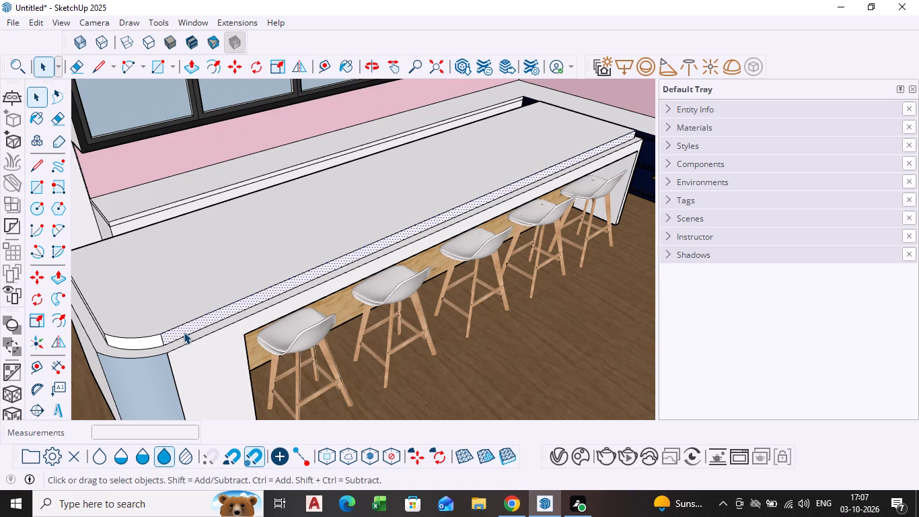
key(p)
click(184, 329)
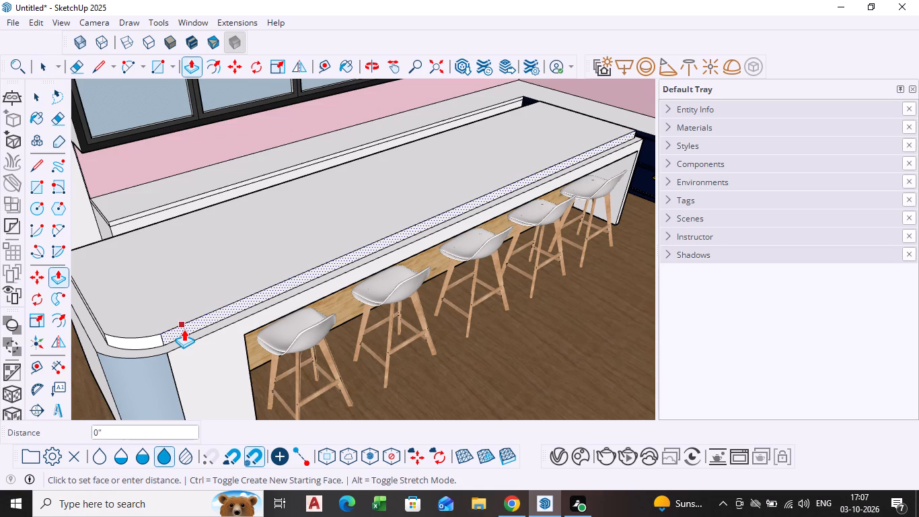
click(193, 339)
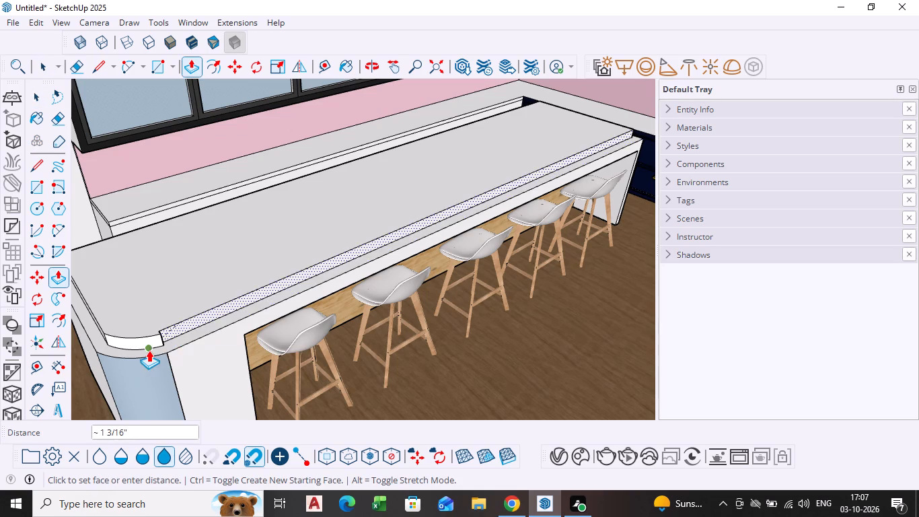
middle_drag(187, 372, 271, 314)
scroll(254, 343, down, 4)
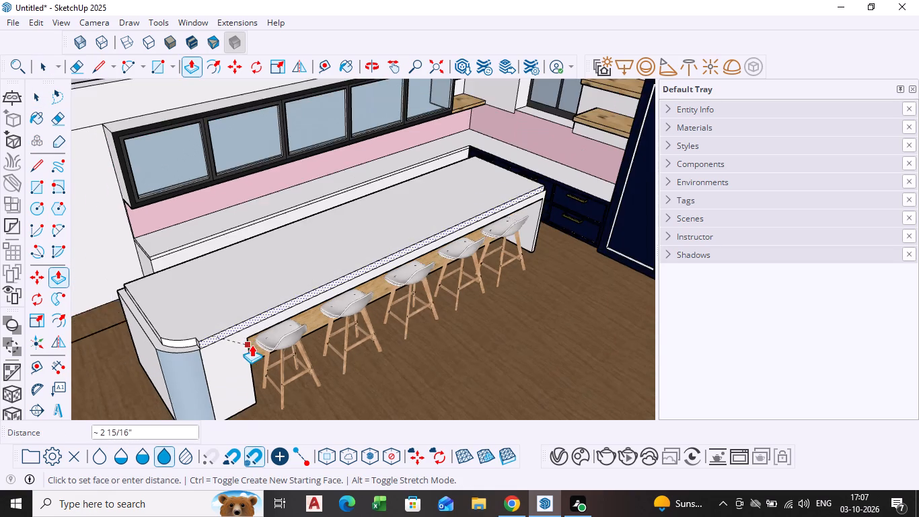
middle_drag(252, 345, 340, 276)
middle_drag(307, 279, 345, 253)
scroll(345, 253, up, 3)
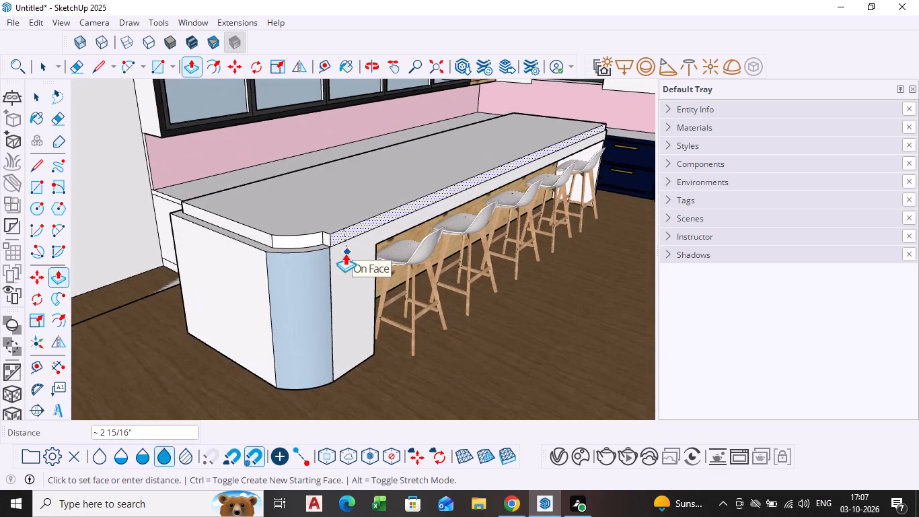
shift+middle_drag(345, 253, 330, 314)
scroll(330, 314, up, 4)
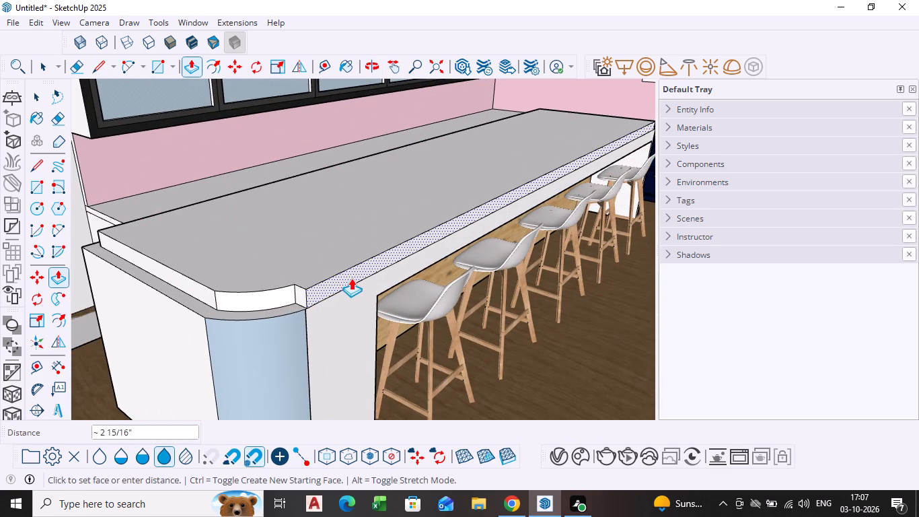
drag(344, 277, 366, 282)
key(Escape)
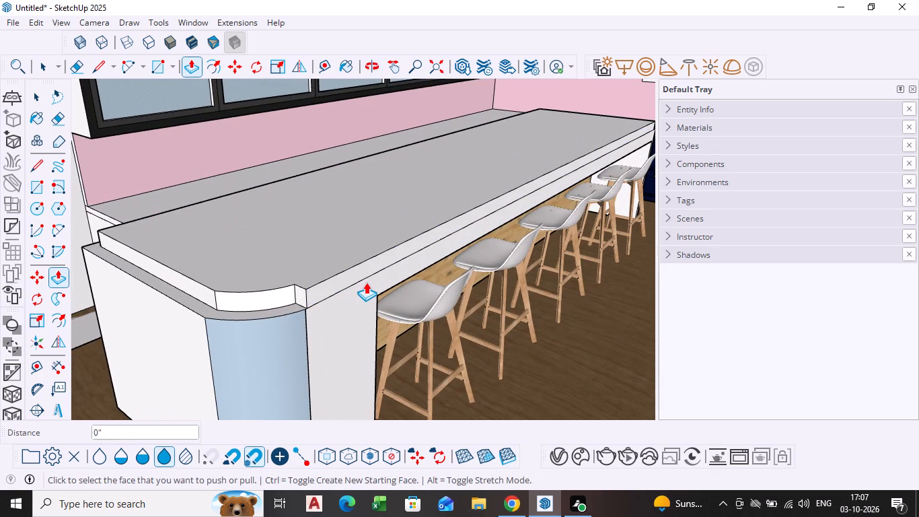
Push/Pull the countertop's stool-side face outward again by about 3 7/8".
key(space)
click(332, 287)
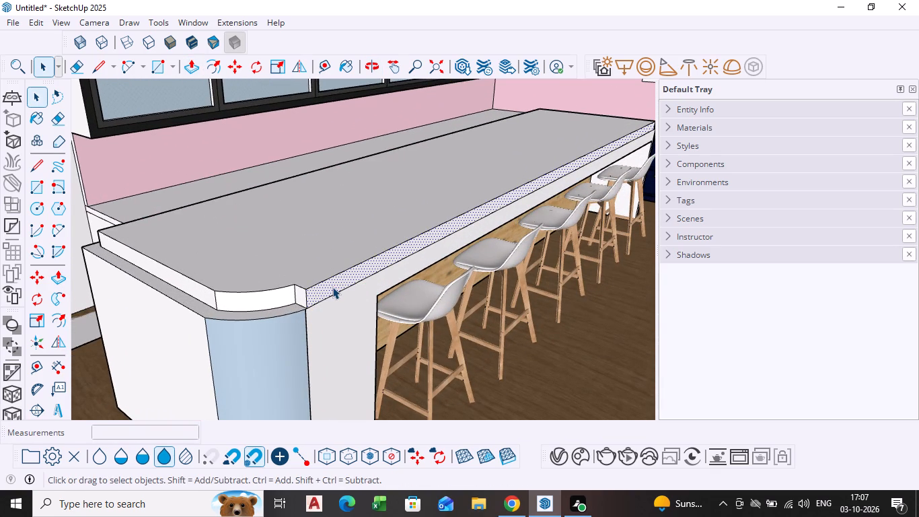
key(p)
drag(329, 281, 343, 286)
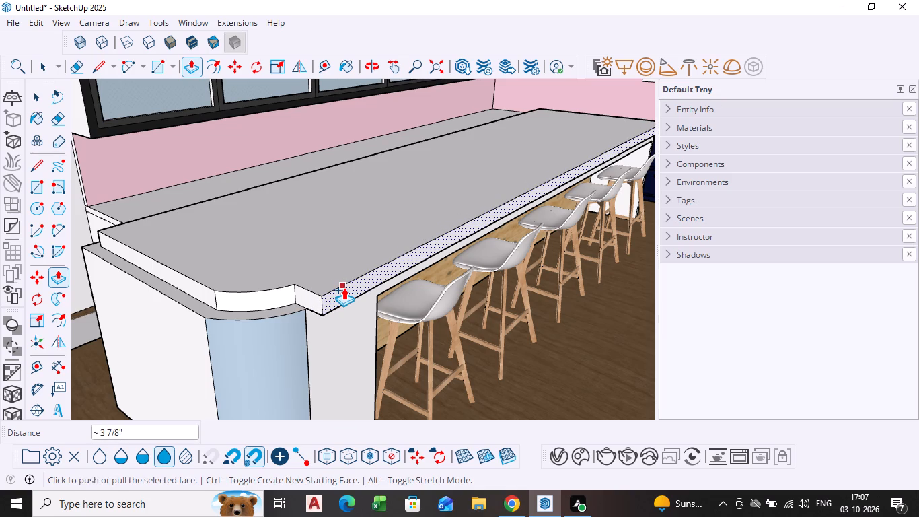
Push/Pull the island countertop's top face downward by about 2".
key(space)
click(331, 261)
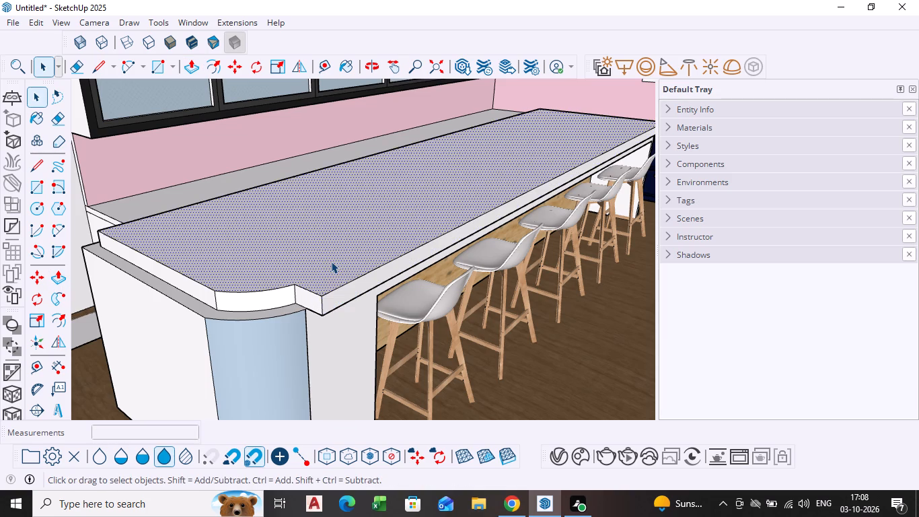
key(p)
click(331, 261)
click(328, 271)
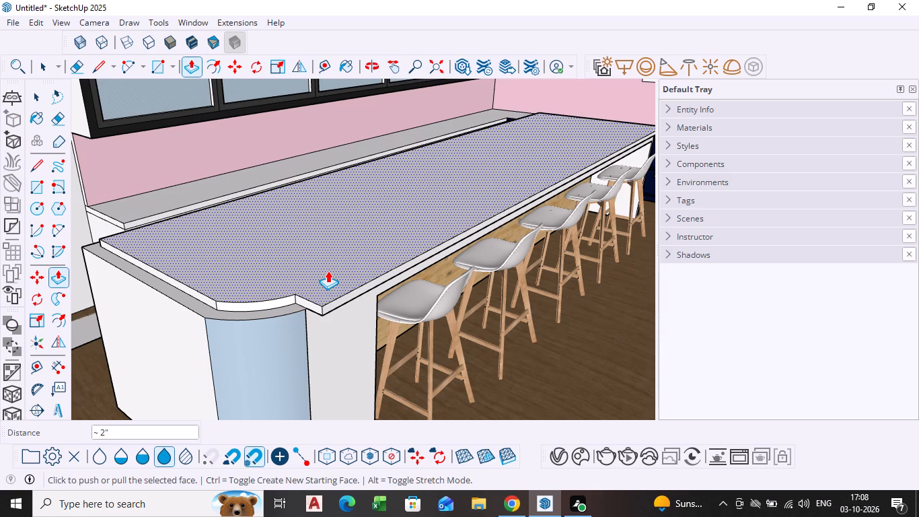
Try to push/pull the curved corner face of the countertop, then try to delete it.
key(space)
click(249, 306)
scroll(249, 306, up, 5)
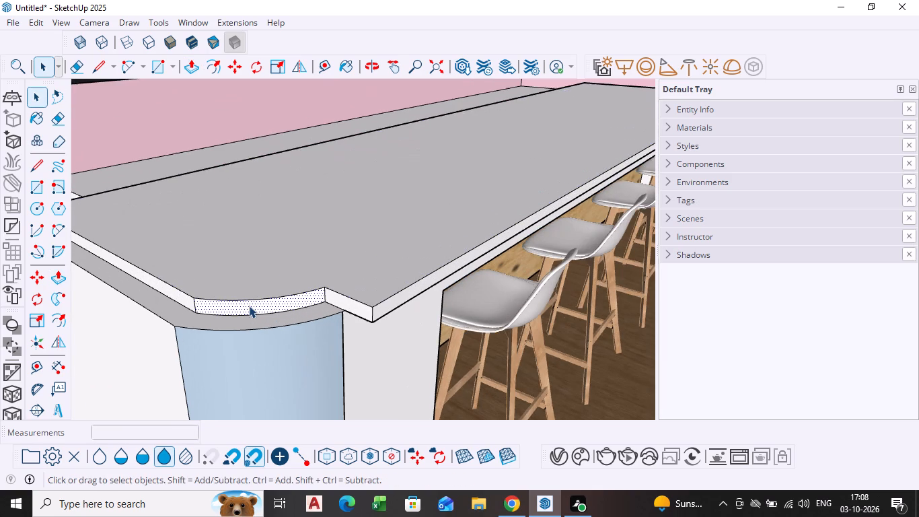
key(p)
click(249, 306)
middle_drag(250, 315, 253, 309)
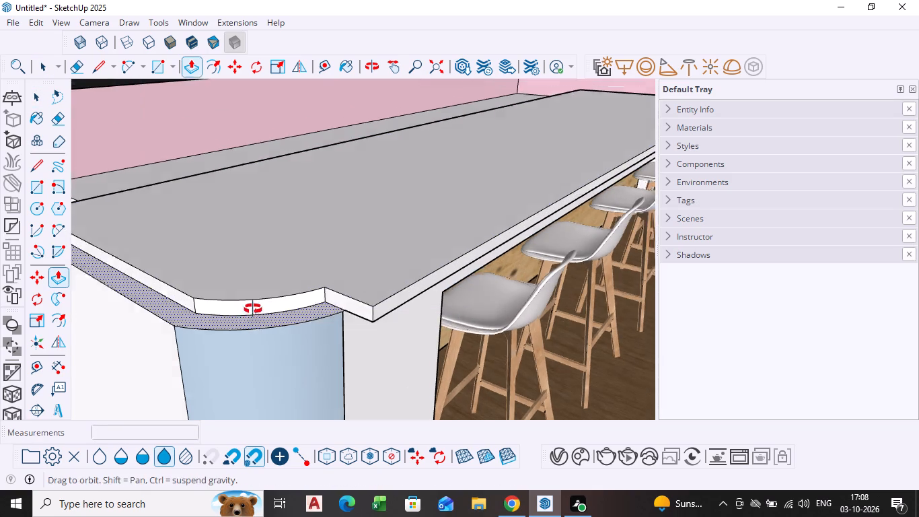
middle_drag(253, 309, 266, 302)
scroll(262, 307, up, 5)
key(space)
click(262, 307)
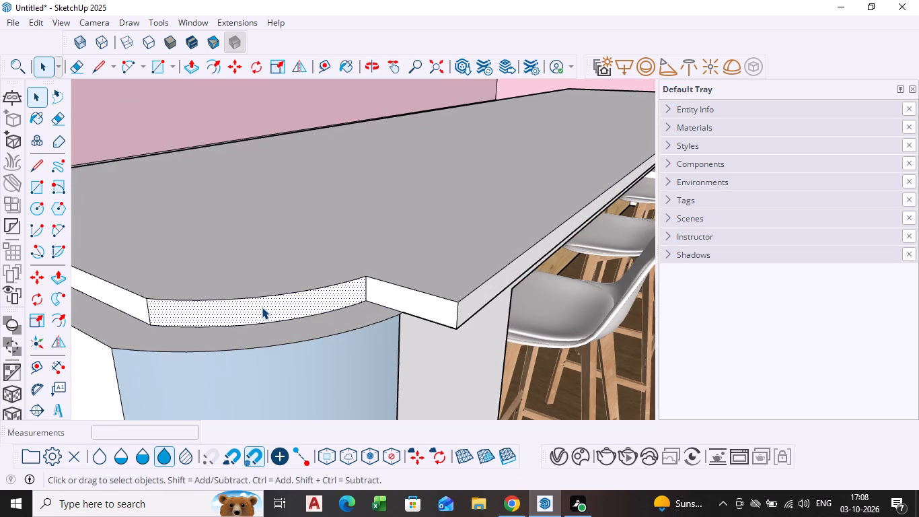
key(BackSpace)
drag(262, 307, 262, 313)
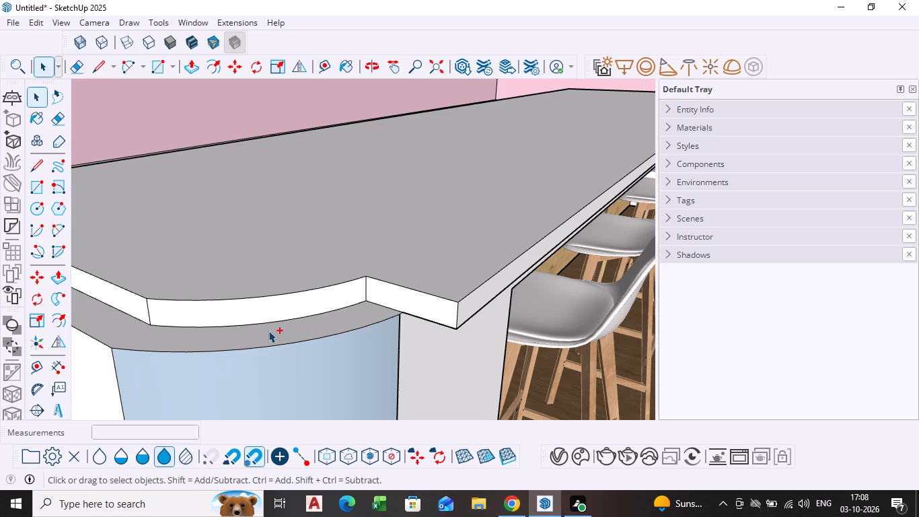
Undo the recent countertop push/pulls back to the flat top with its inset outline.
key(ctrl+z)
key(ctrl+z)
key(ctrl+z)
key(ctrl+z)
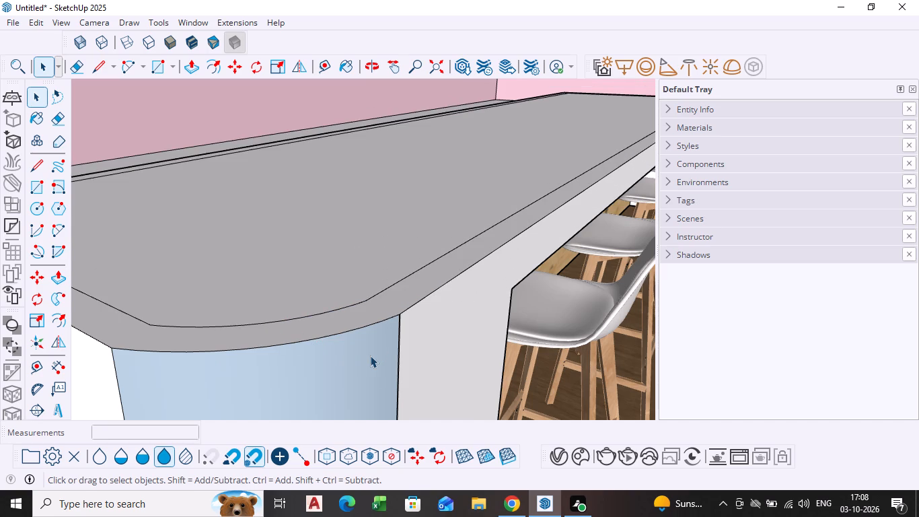
Push/Pull the countertop's narrow border strip downward so the inner top stands above it.
scroll(370, 355, down, 4)
middle_drag(367, 362, 262, 413)
scroll(262, 413, down, 12)
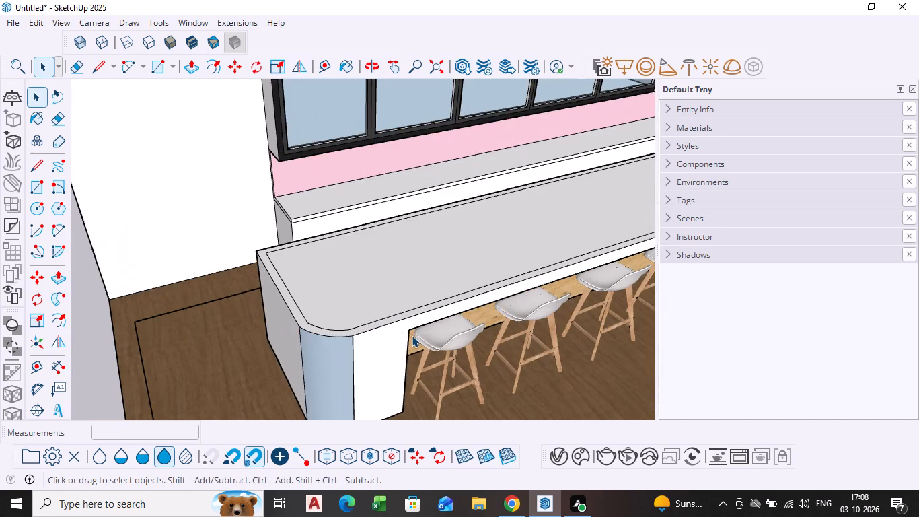
scroll(412, 335, down, 3)
middle_drag(412, 335, 323, 335)
scroll(241, 317, up, 8)
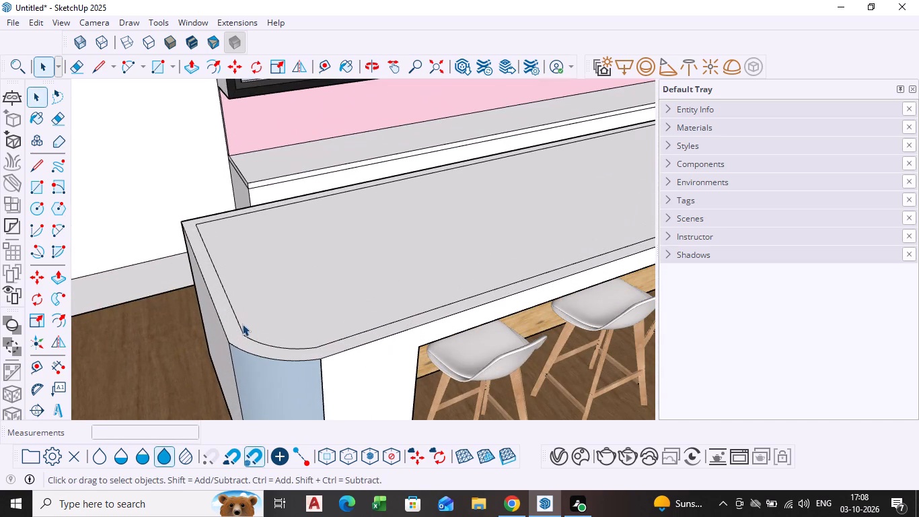
click(235, 337)
key(p)
click(235, 337)
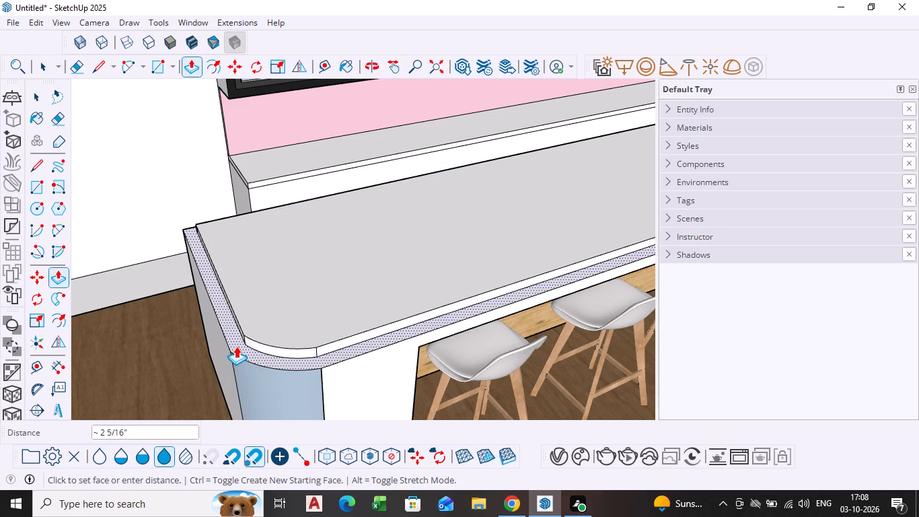
key(Escape)
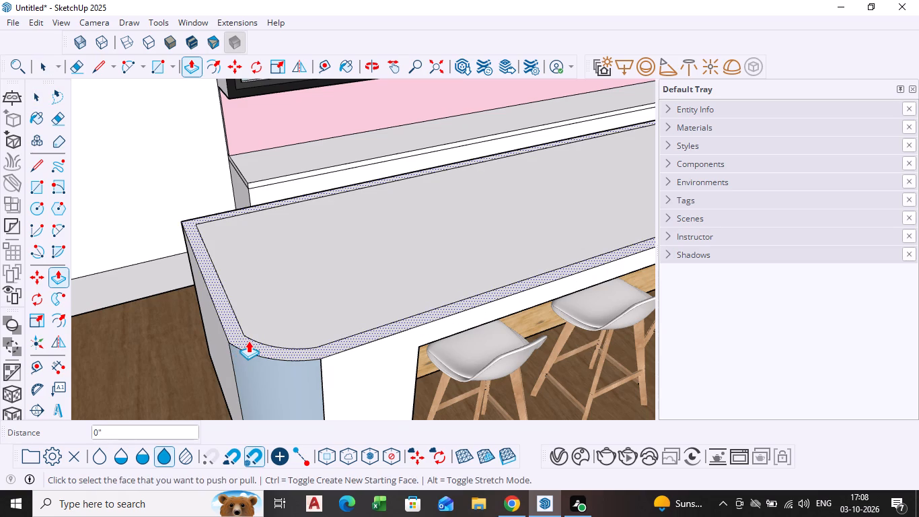
click(248, 341)
click(248, 352)
key(space)
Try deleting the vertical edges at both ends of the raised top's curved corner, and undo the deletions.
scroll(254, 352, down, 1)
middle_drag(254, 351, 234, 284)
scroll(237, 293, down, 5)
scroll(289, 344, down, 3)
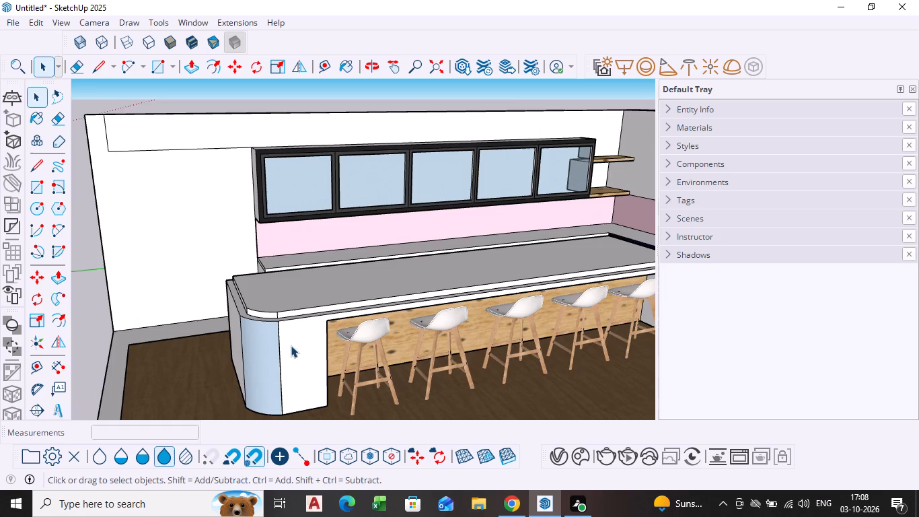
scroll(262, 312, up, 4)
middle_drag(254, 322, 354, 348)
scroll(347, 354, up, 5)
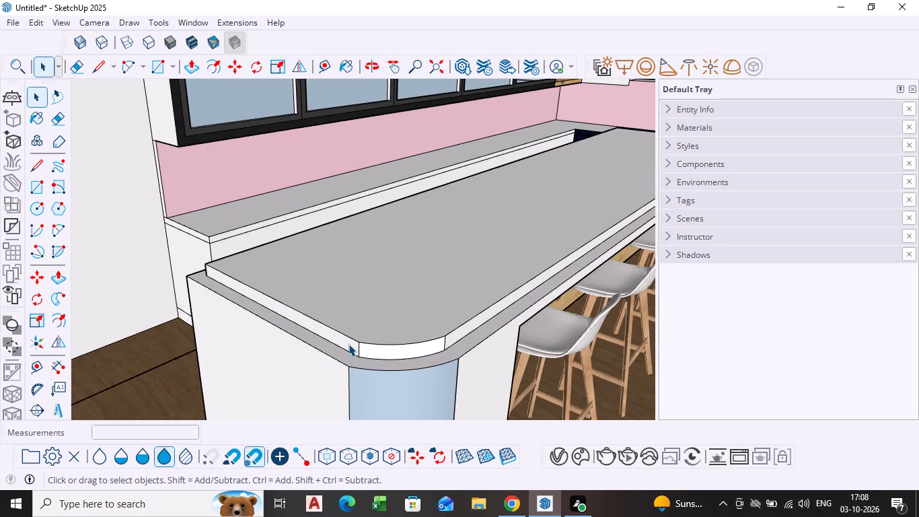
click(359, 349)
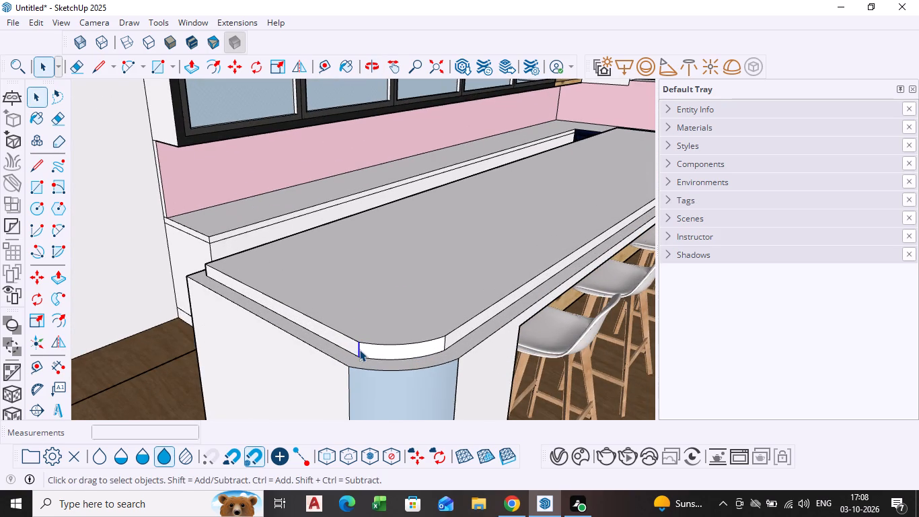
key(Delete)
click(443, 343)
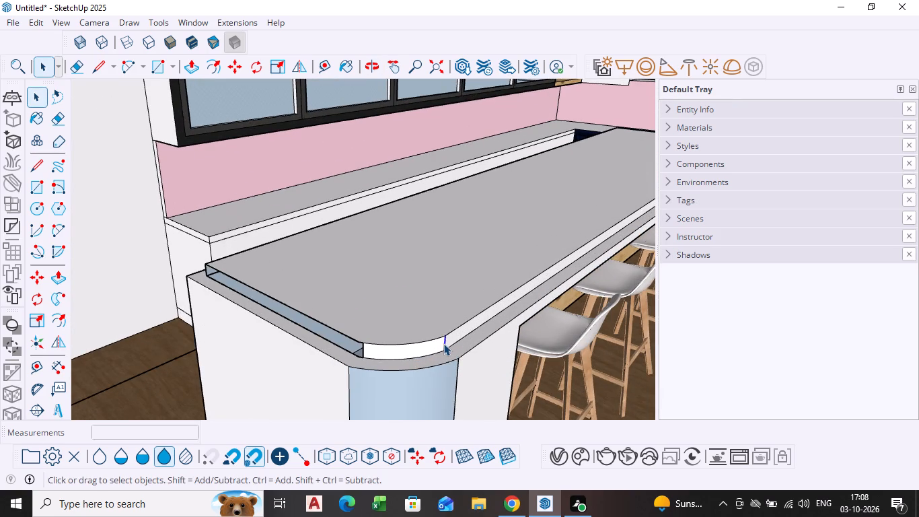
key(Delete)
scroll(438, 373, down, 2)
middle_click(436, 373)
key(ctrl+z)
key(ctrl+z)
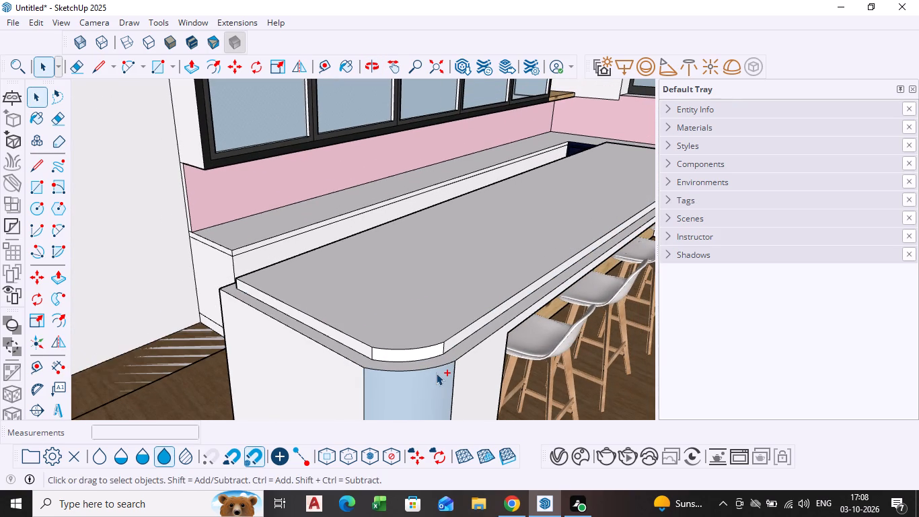
Examine the island's stepped countertop and curved corner from several distances and angles.
scroll(436, 373, down, 3)
middle_drag(436, 373, 351, 376)
scroll(358, 364, down, 10)
shift+middle_drag(377, 370, 323, 359)
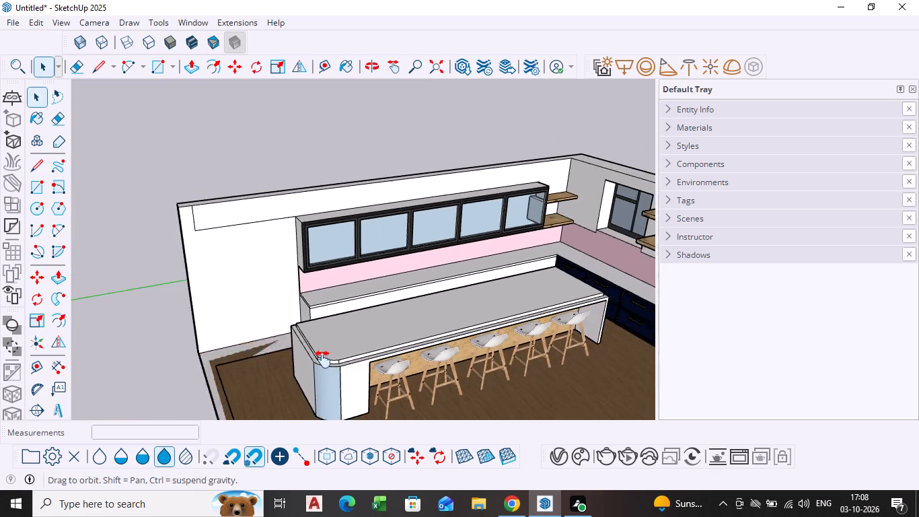
shift+middle_drag(323, 359, 266, 347)
scroll(285, 360, up, 3)
middle_drag(279, 358, 293, 365)
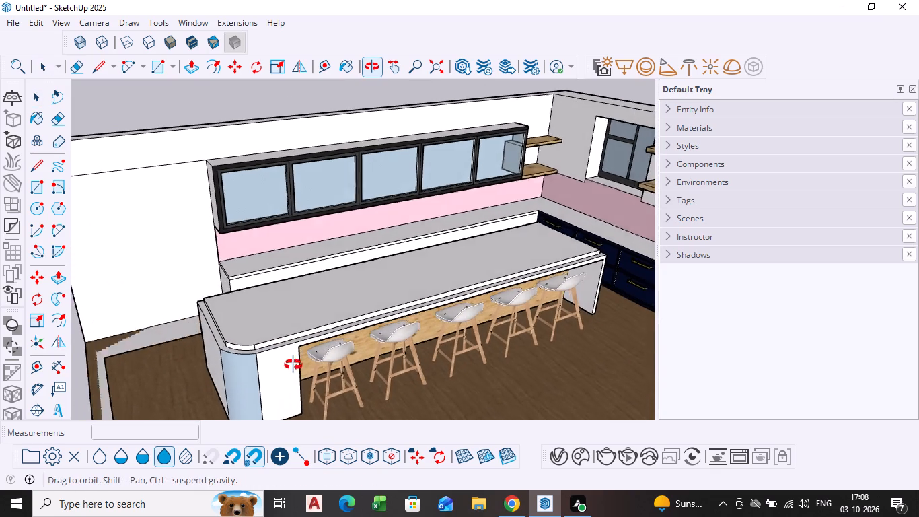
middle_drag(293, 365, 303, 368)
scroll(241, 349, up, 3)
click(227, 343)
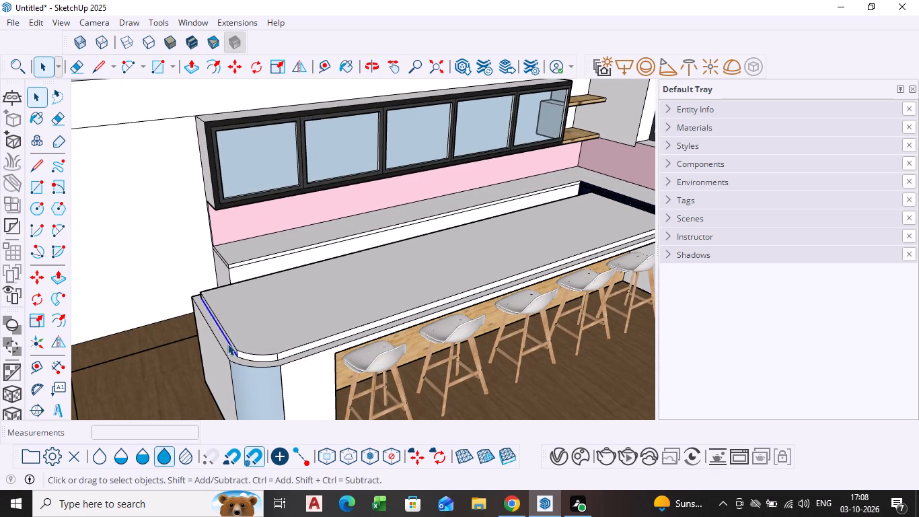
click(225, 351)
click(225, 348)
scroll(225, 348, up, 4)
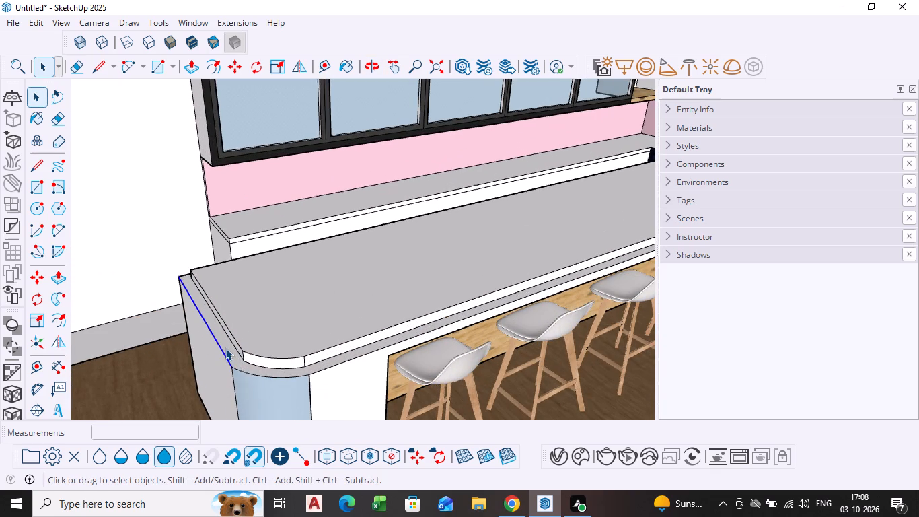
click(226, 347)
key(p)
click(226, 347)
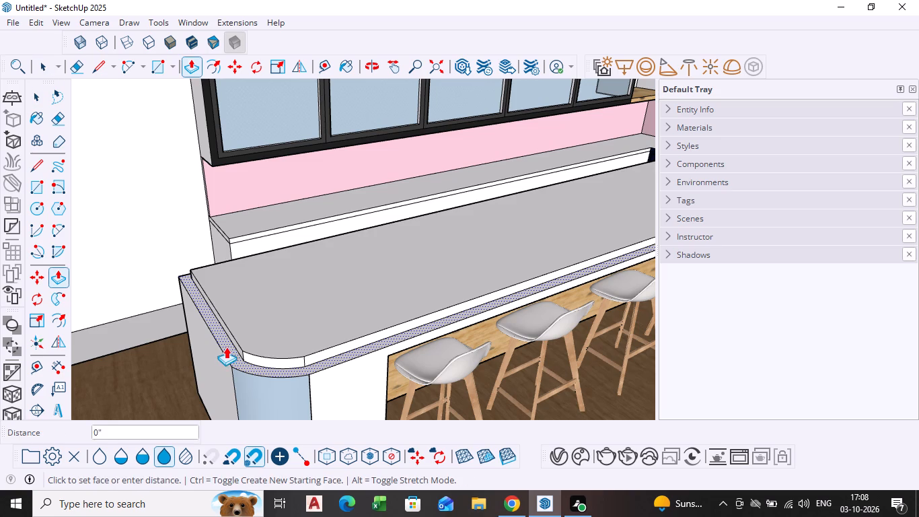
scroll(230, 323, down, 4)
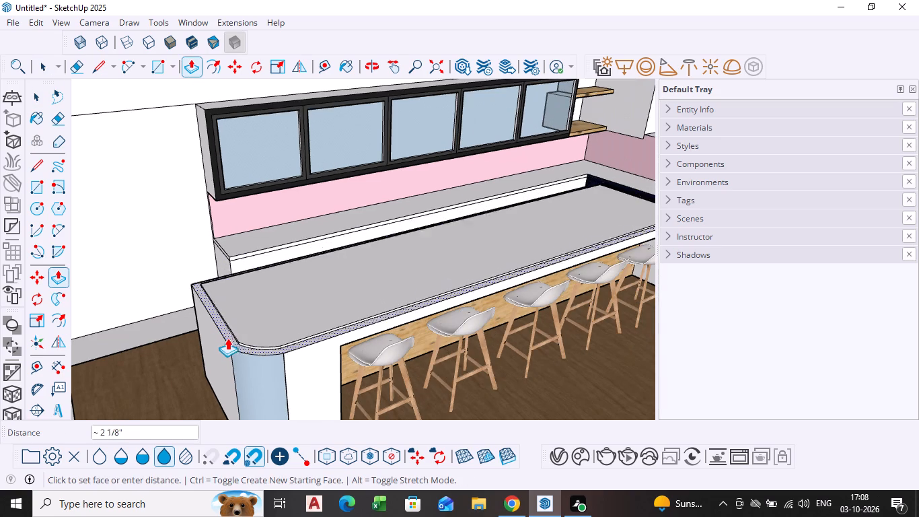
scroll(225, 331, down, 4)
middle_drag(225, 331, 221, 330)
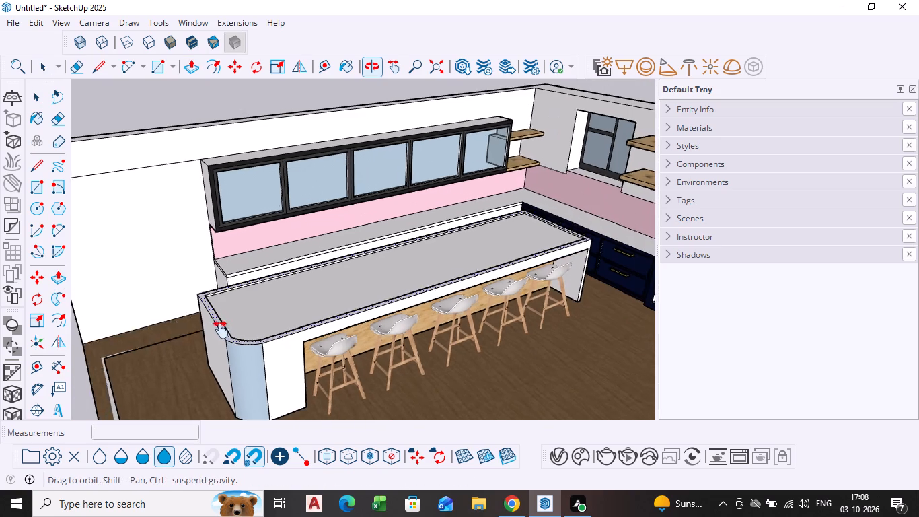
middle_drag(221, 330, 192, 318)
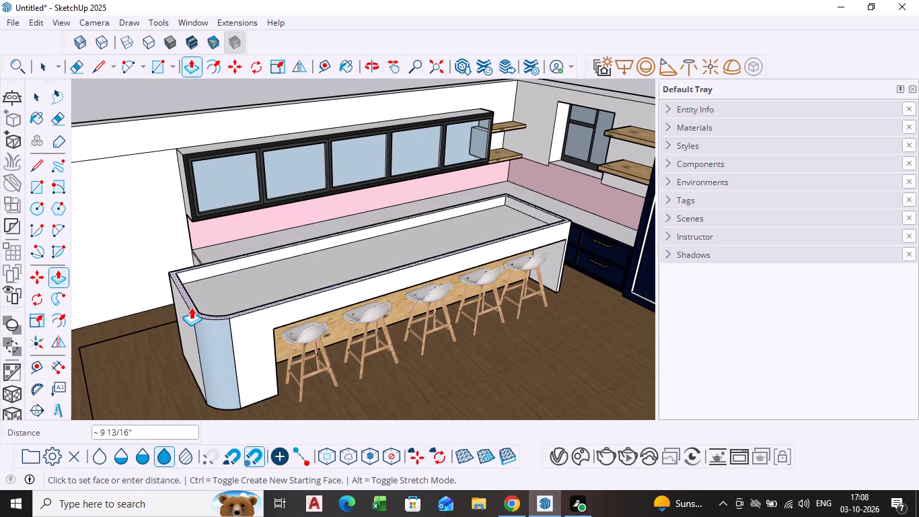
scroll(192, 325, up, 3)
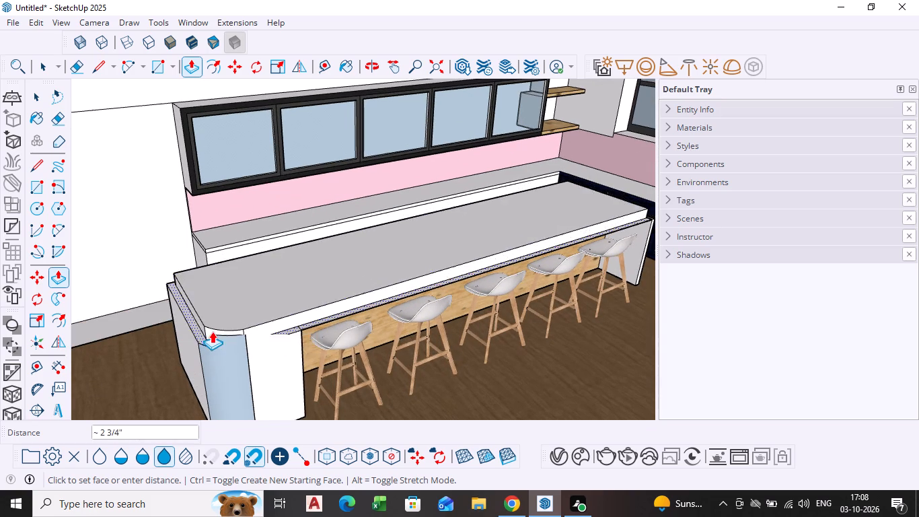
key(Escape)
Inspect the stepped island, its bar stools and the surrounding kitchen from several viewpoints.
scroll(211, 340, down, 3)
middle_drag(211, 341, 240, 322)
key(space)
click(433, 380)
scroll(421, 372, down, 2)
middle_drag(344, 372, 218, 376)
middle_drag(231, 382, 369, 362)
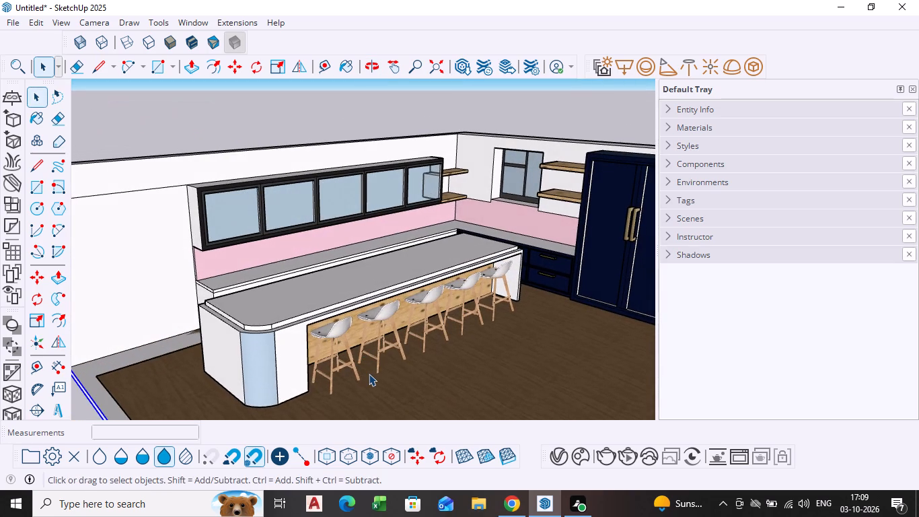
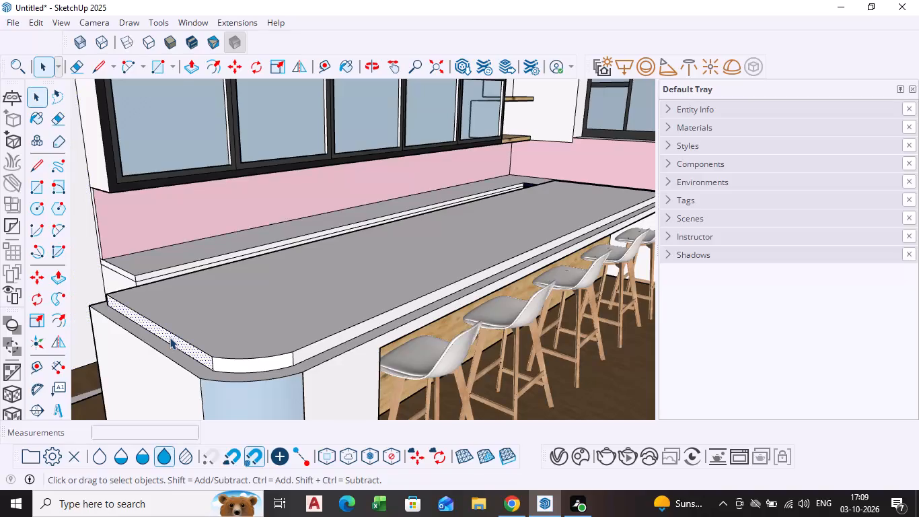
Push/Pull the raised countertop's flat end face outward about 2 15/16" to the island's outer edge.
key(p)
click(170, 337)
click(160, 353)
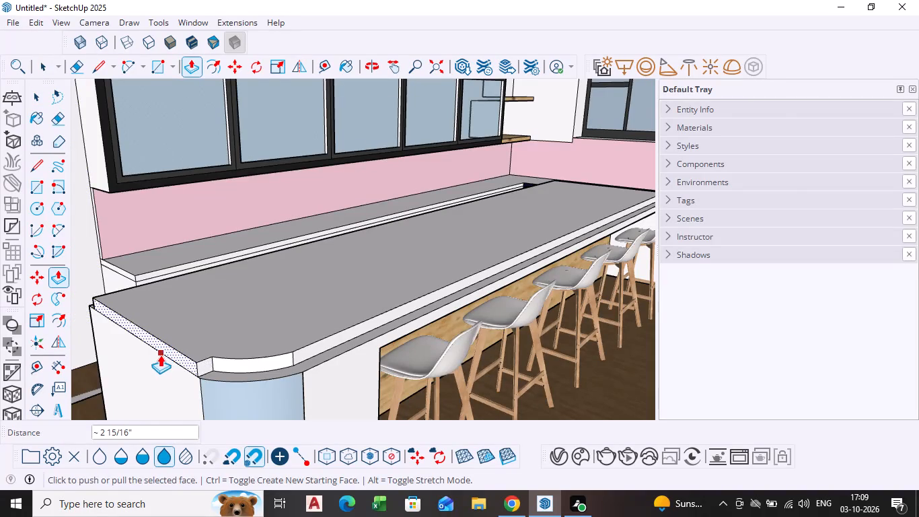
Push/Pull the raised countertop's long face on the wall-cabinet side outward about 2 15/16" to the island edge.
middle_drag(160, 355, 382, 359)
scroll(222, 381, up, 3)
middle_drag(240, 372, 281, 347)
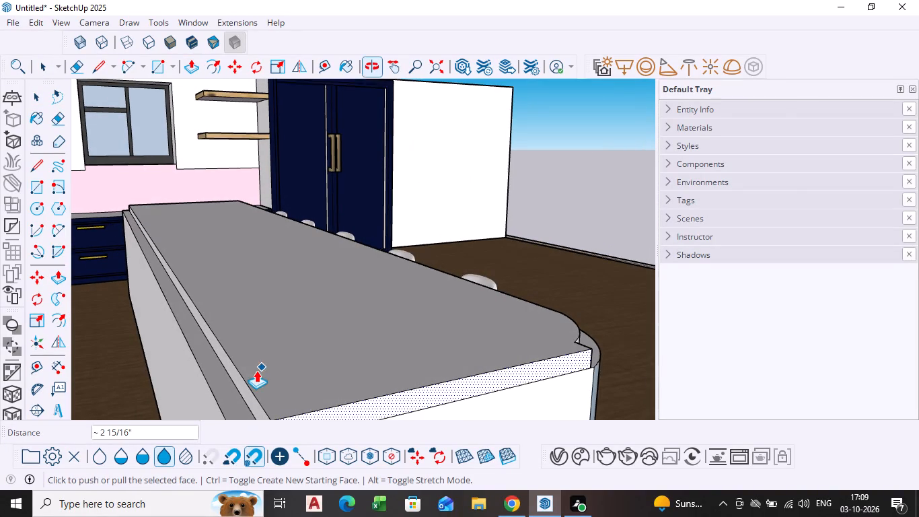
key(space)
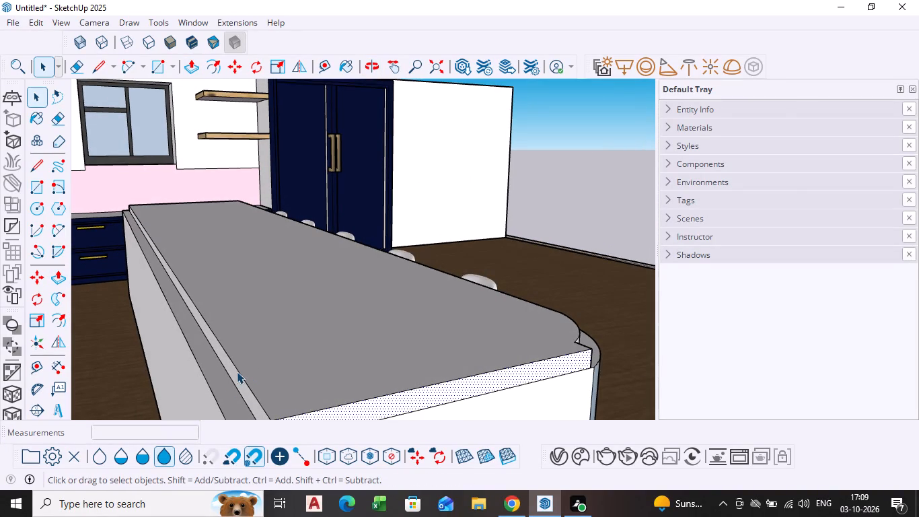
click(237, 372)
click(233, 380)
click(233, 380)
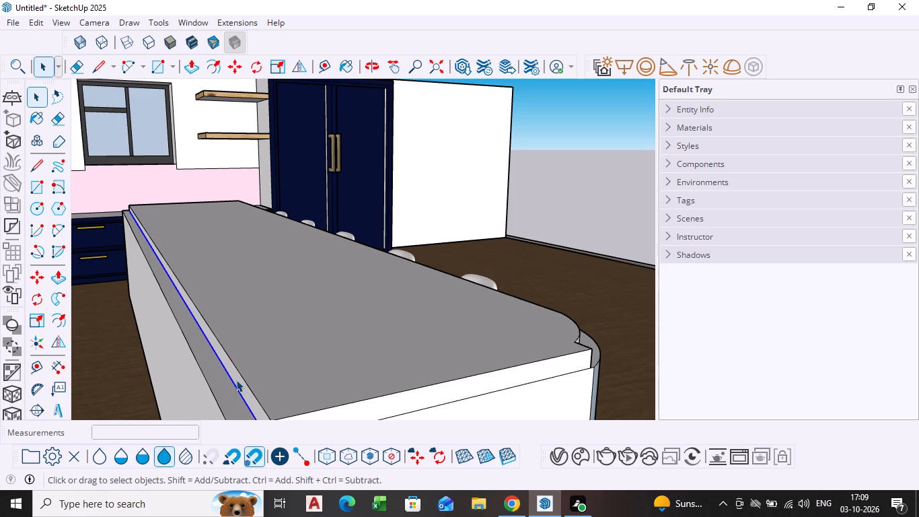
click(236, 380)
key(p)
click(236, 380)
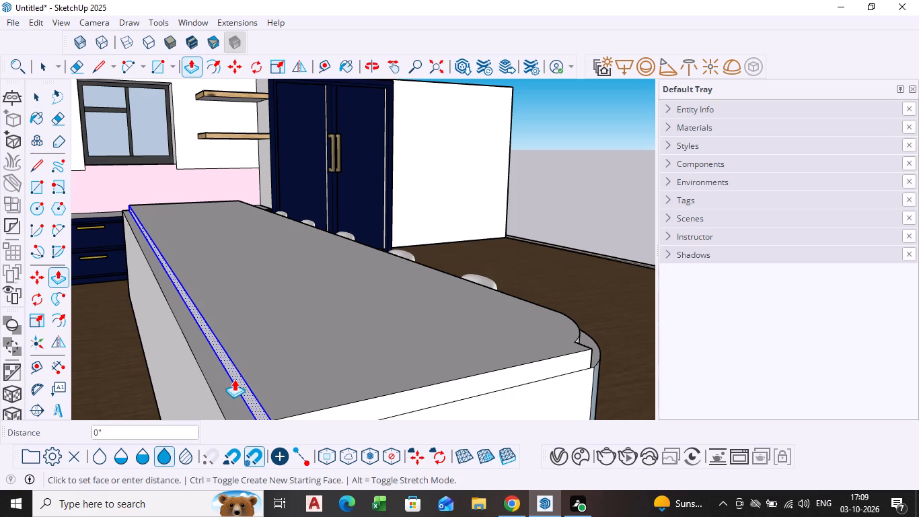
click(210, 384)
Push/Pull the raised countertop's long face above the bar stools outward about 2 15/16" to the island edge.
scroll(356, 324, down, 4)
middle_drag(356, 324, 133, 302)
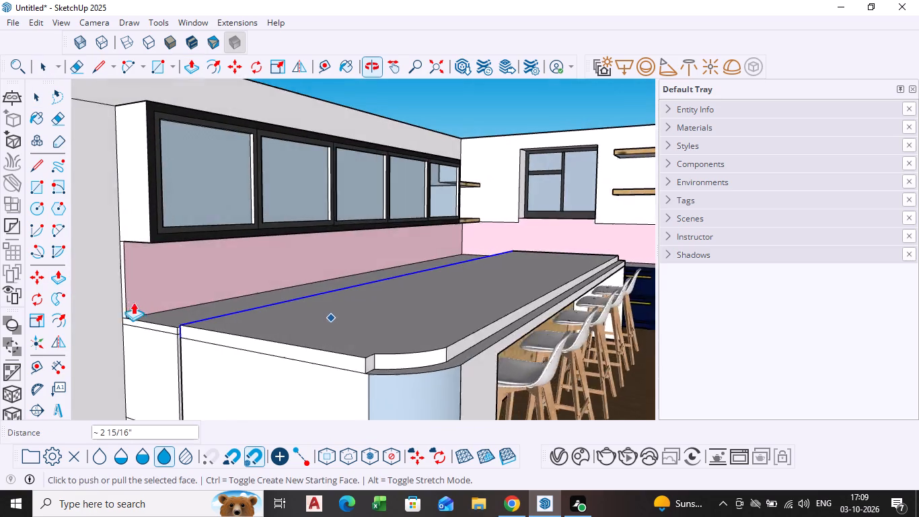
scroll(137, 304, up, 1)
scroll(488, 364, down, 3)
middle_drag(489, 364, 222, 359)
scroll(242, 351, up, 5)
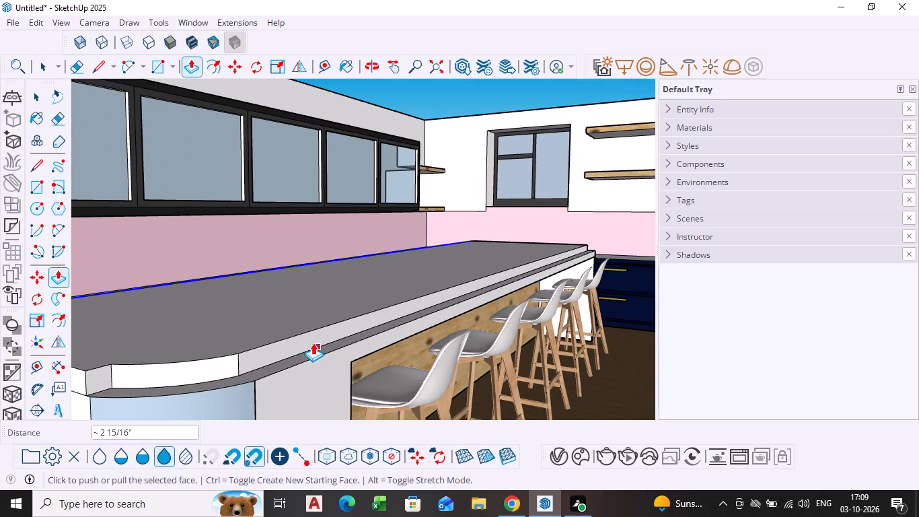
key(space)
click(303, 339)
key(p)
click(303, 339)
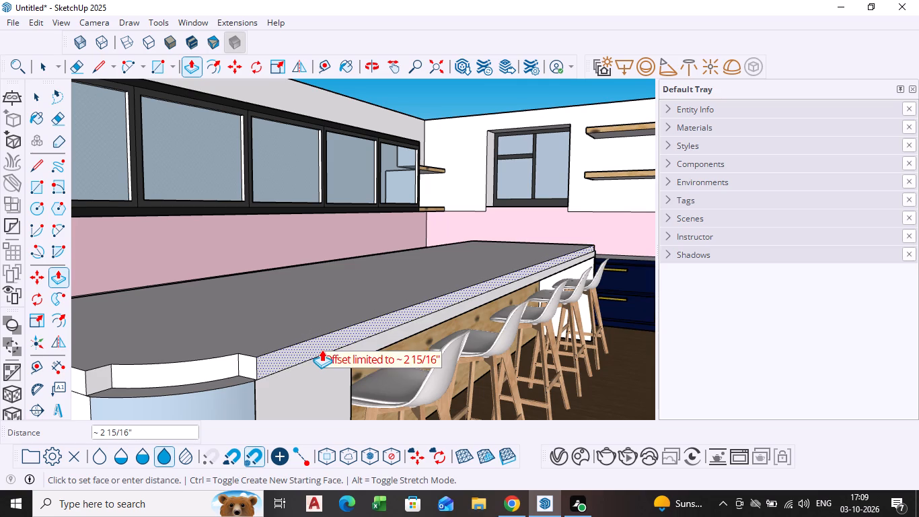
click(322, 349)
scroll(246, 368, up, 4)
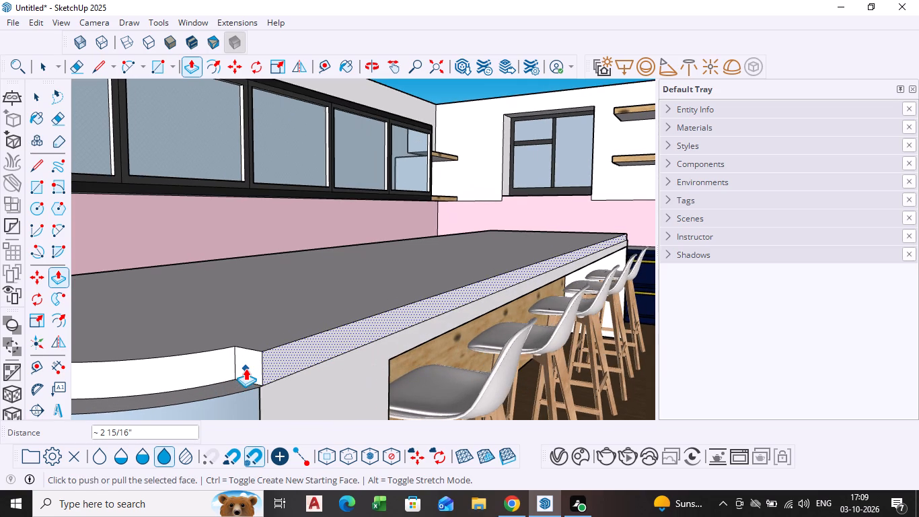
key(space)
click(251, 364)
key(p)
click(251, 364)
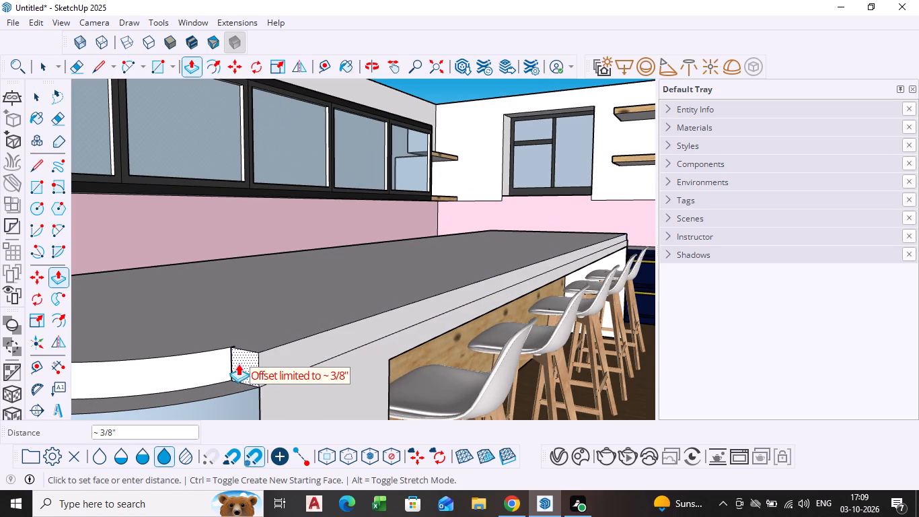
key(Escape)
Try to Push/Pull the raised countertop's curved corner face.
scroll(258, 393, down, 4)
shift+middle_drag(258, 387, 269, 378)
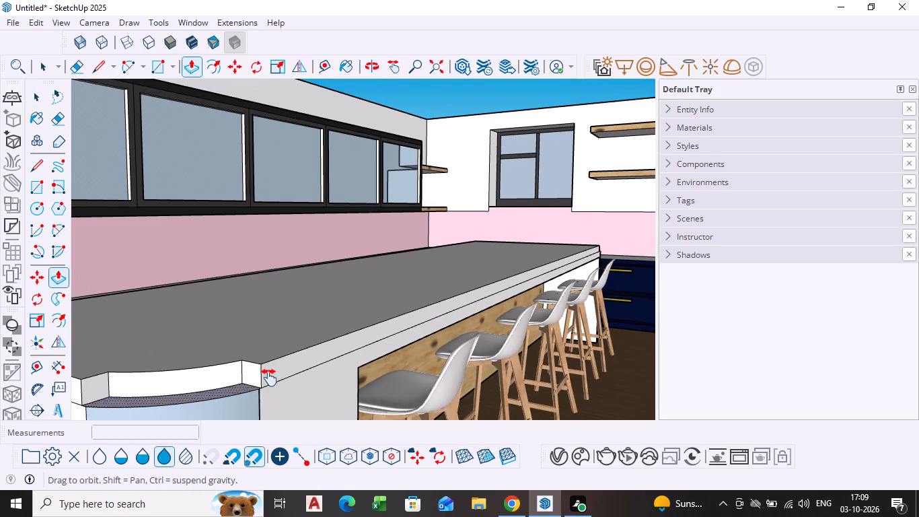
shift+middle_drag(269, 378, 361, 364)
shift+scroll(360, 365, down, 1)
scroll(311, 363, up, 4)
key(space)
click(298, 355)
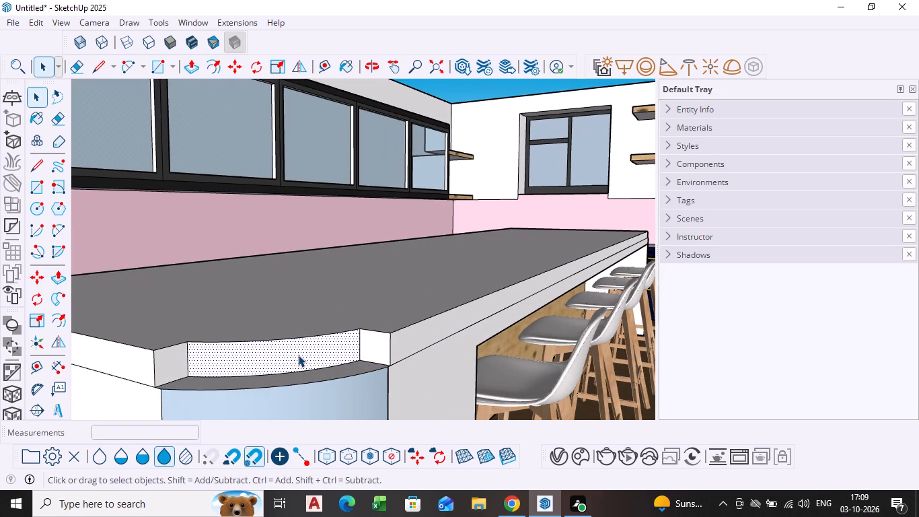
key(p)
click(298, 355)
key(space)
Undo the three side extensions, the lowered border strip and the border outline on the island countertop.
scroll(494, 324, down, 2)
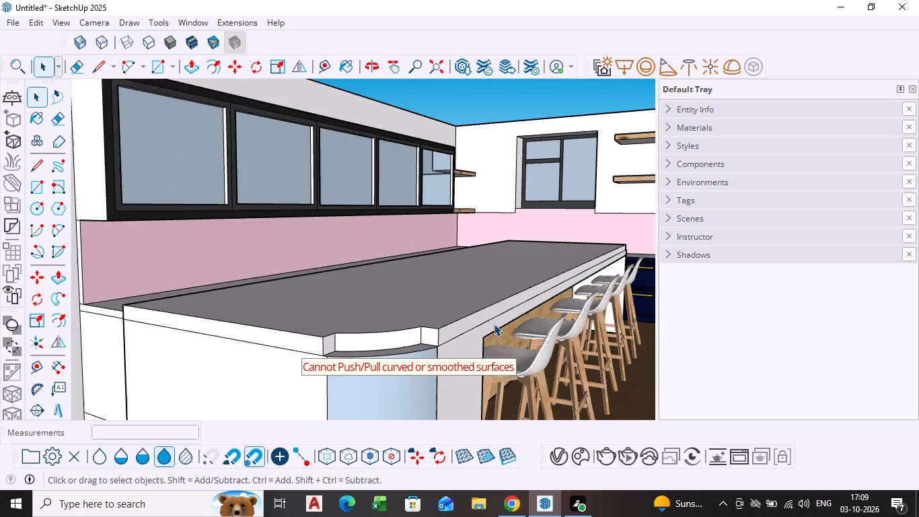
scroll(494, 324, down, 5)
middle_drag(485, 331, 329, 343)
click(163, 250)
scroll(233, 320, down, 11)
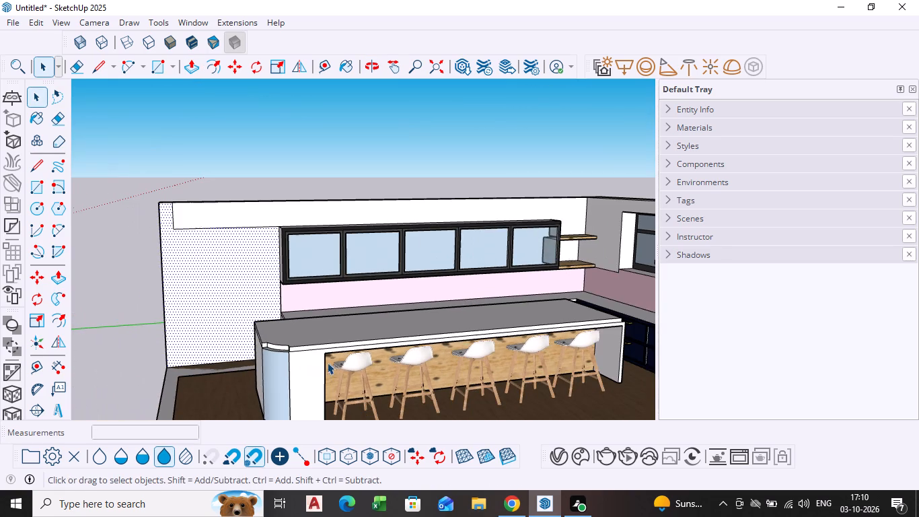
key(ctrl+z)
key(ctrl+z)
key(ctrl+z)
key(ctrl+z)
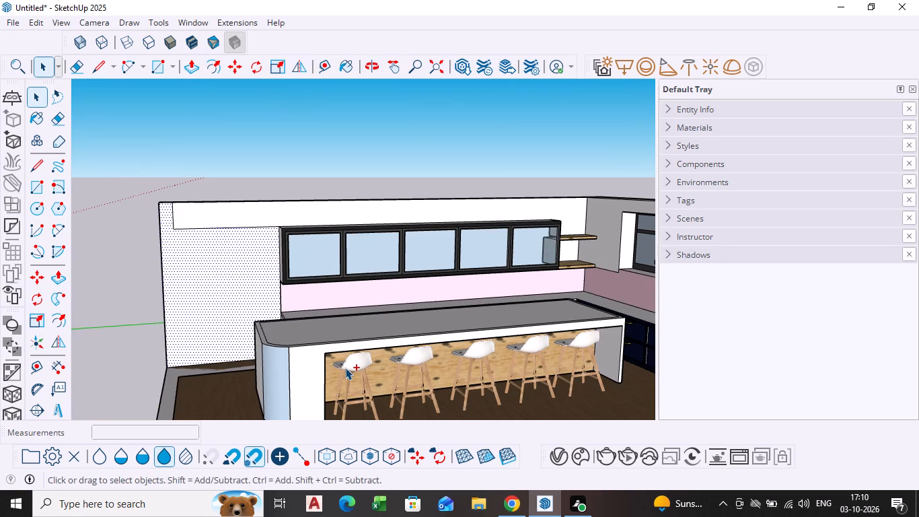
key(ctrl+z)
key(ctrl+z)
Examine the island's countertop, rounded corner and bar stools together with the surrounding kitchen from several viewpoints.
scroll(263, 380, down, 1)
middle_drag(264, 381, 337, 384)
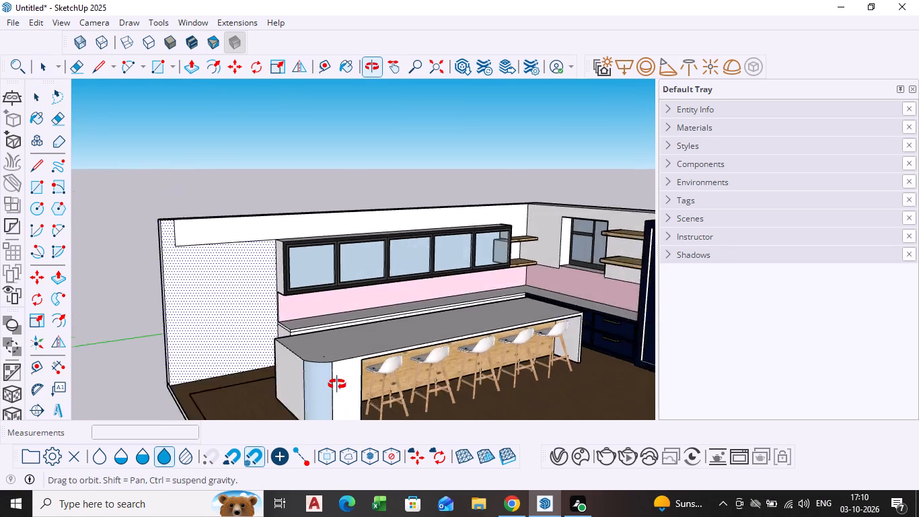
middle_drag(337, 384, 346, 384)
scroll(351, 357, up, 4)
middle_drag(351, 358, 359, 390)
scroll(352, 359, down, 1)
scroll(360, 389, up, 4)
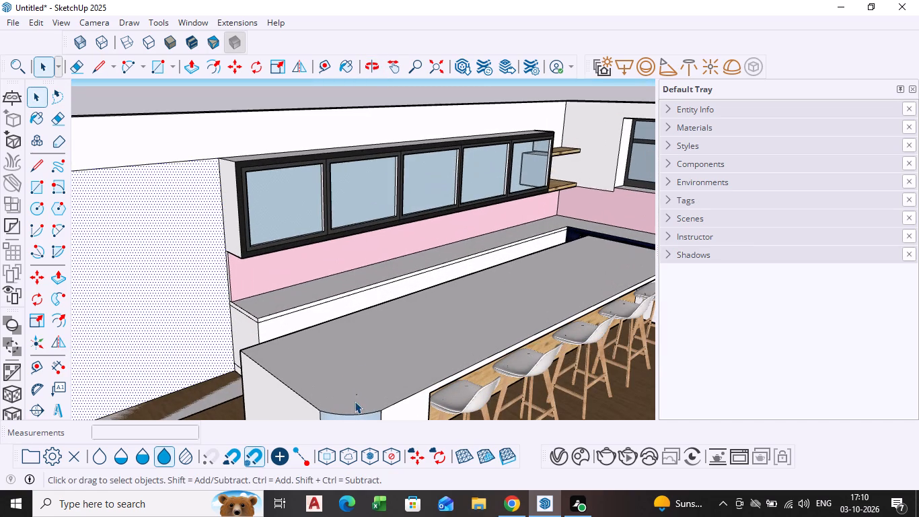
scroll(358, 386, down, 12)
middle_drag(360, 374, 287, 349)
scroll(302, 355, down, 1)
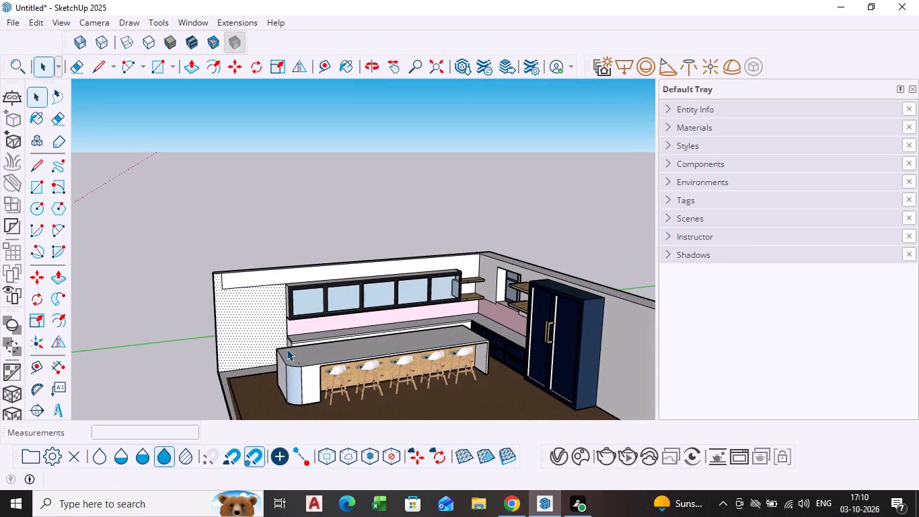
shift+middle_drag(412, 393, 379, 337)
middle_drag(358, 324, 377, 335)
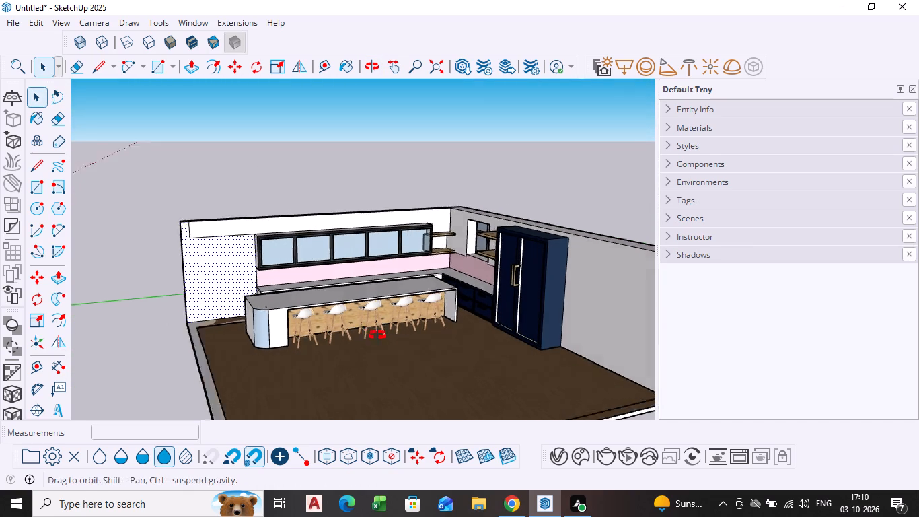
middle_drag(377, 335, 429, 354)
scroll(402, 274, up, 8)
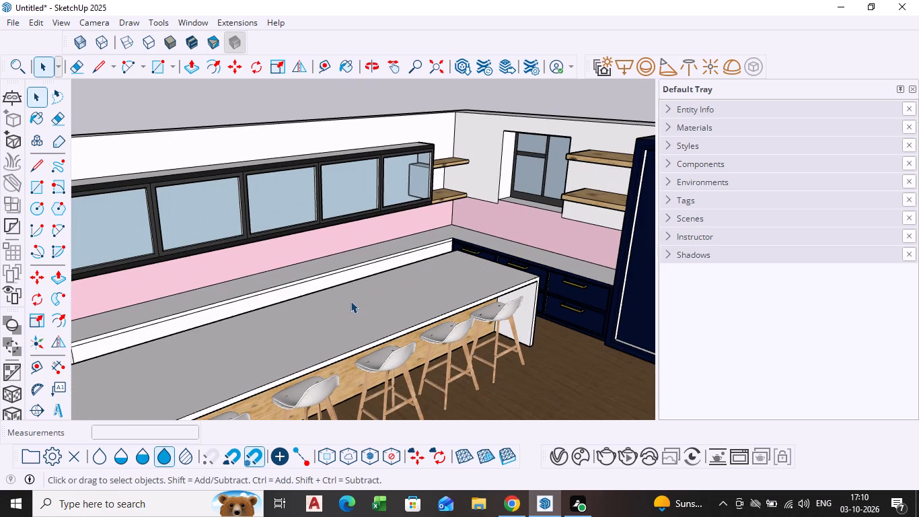
middle_drag(401, 353, 388, 345)
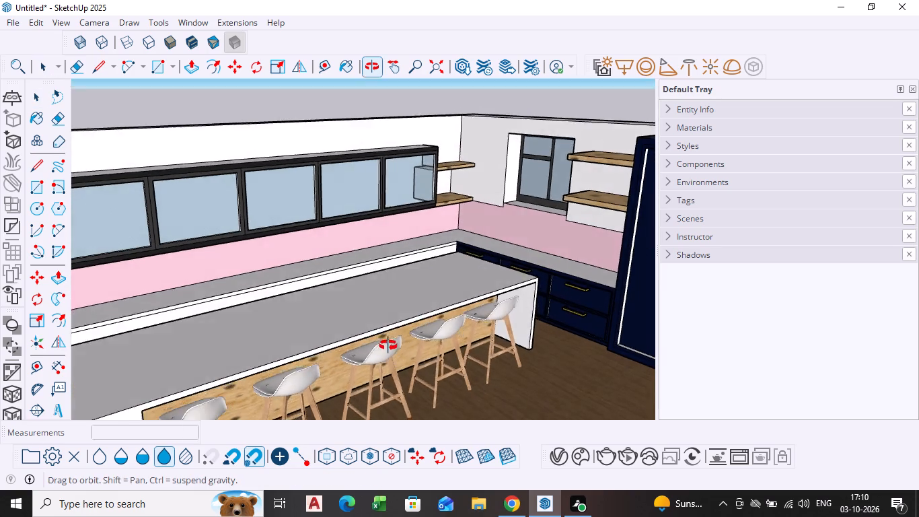
middle_drag(388, 345, 445, 312)
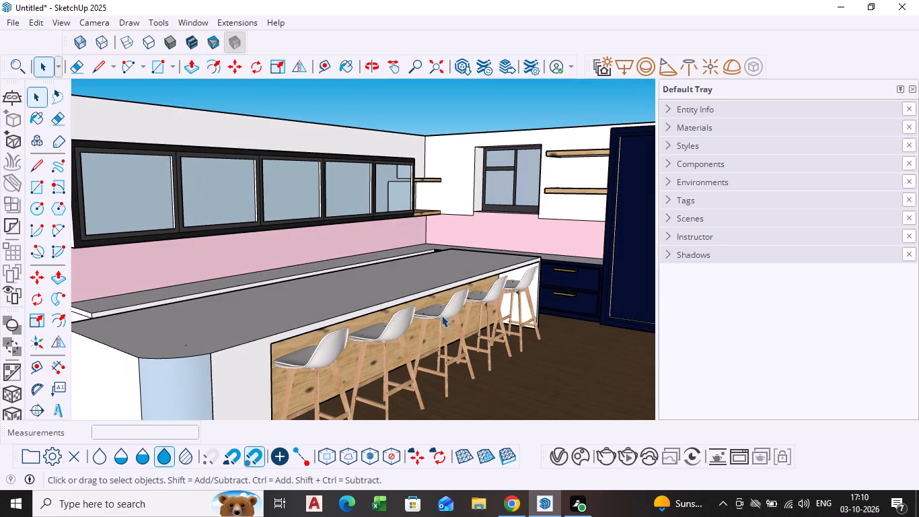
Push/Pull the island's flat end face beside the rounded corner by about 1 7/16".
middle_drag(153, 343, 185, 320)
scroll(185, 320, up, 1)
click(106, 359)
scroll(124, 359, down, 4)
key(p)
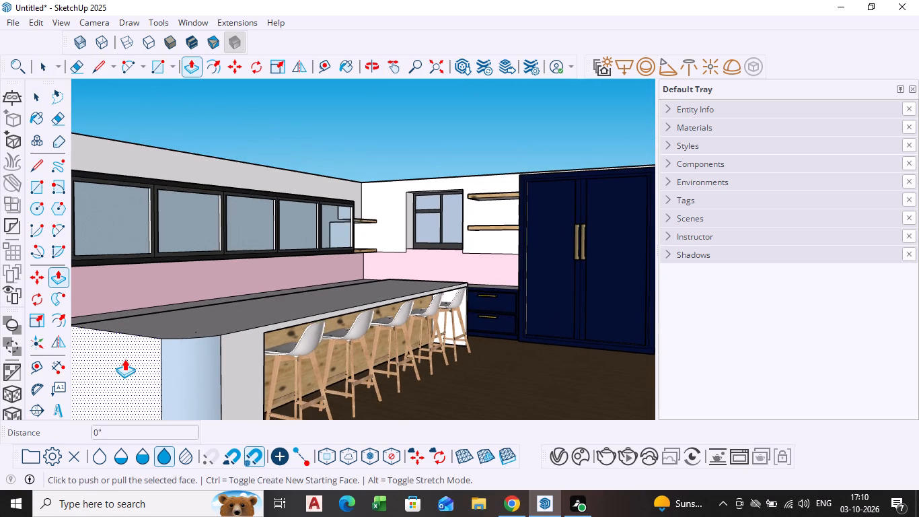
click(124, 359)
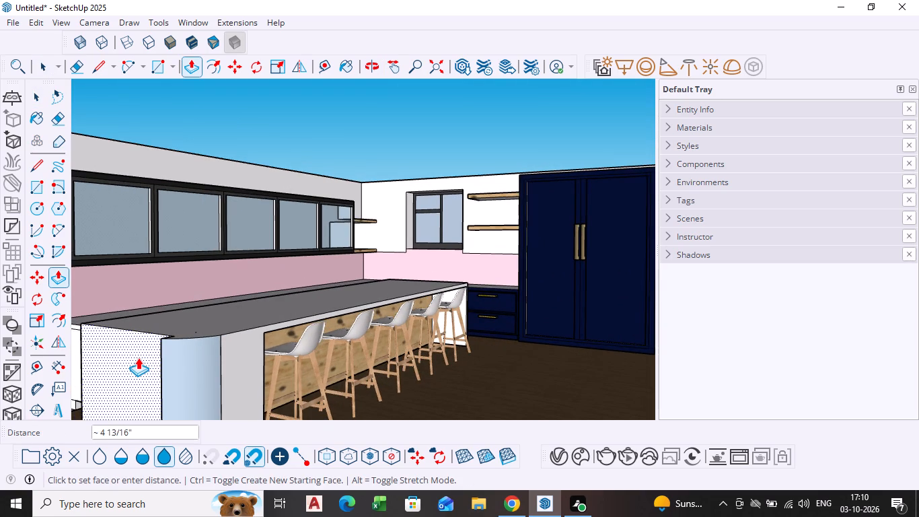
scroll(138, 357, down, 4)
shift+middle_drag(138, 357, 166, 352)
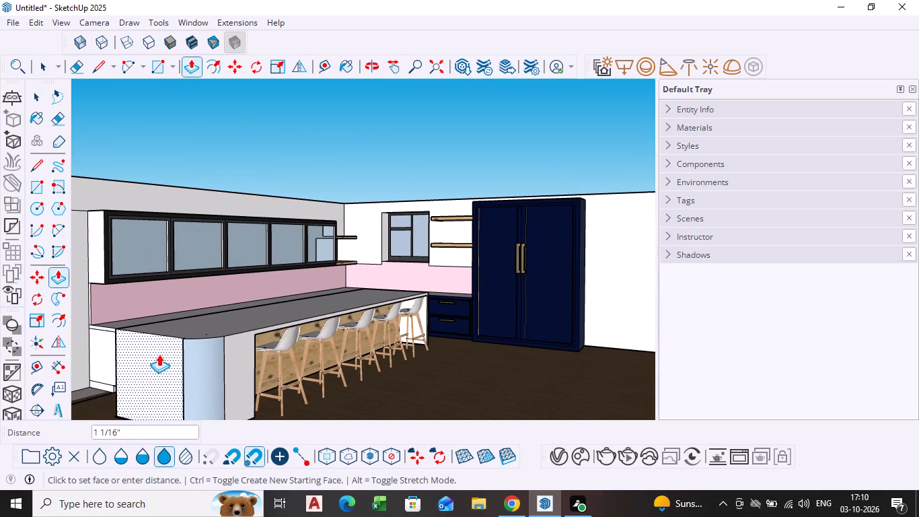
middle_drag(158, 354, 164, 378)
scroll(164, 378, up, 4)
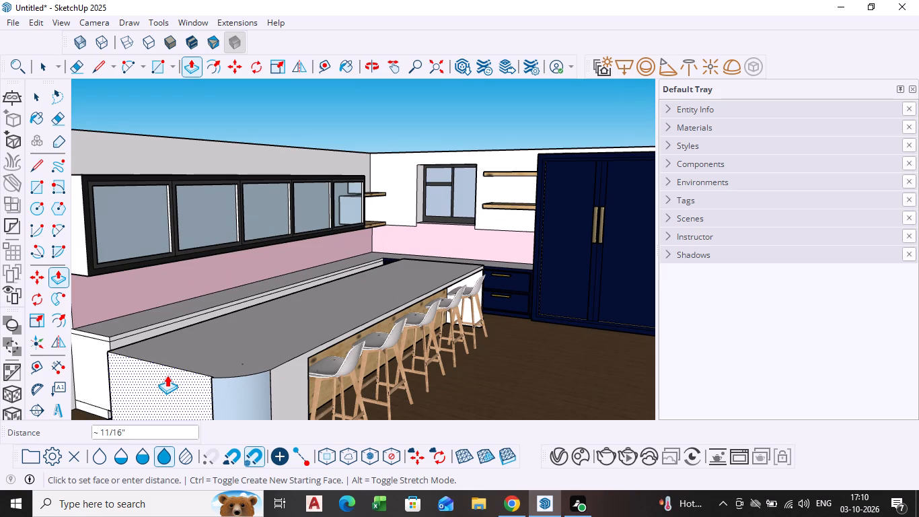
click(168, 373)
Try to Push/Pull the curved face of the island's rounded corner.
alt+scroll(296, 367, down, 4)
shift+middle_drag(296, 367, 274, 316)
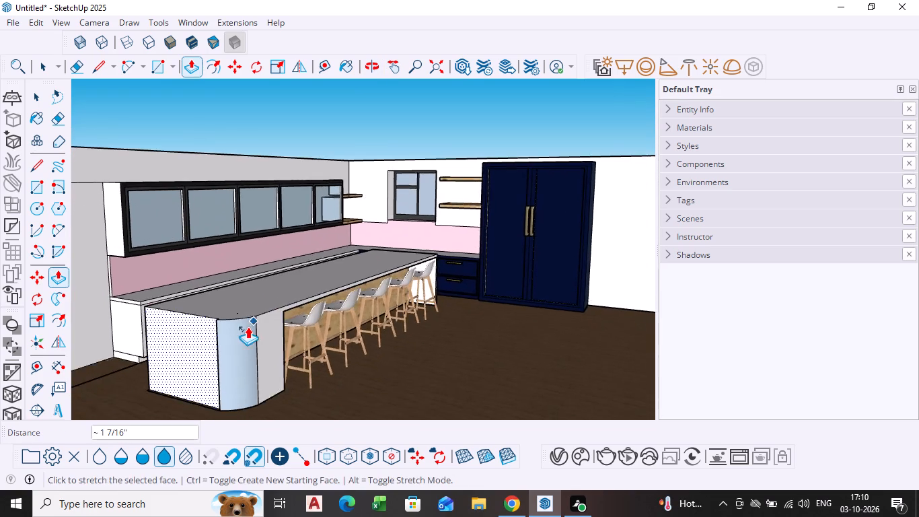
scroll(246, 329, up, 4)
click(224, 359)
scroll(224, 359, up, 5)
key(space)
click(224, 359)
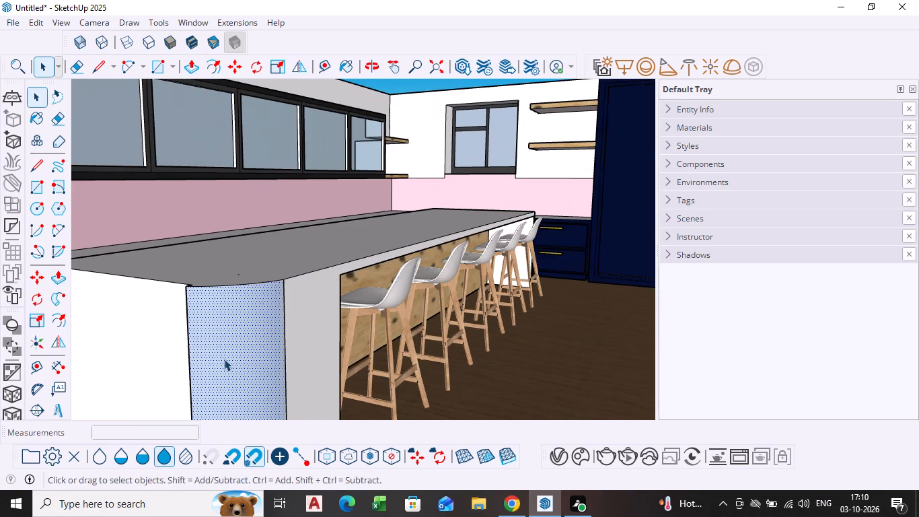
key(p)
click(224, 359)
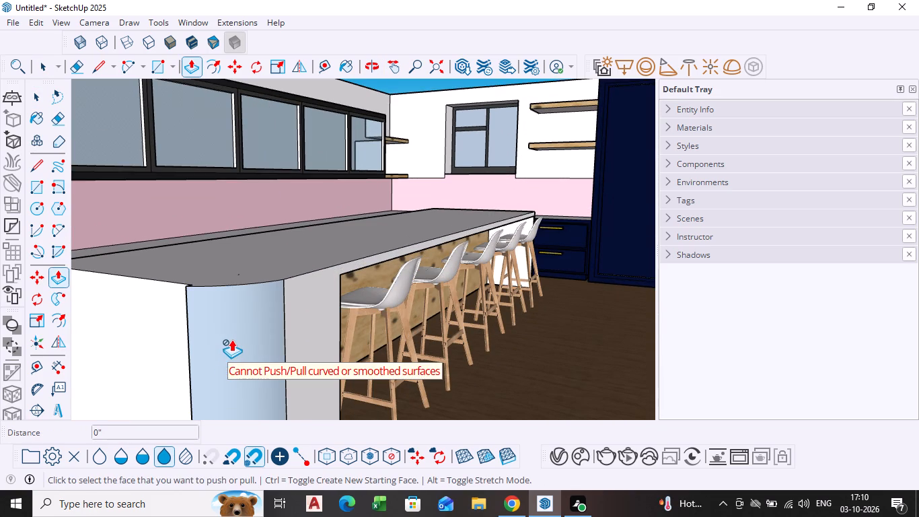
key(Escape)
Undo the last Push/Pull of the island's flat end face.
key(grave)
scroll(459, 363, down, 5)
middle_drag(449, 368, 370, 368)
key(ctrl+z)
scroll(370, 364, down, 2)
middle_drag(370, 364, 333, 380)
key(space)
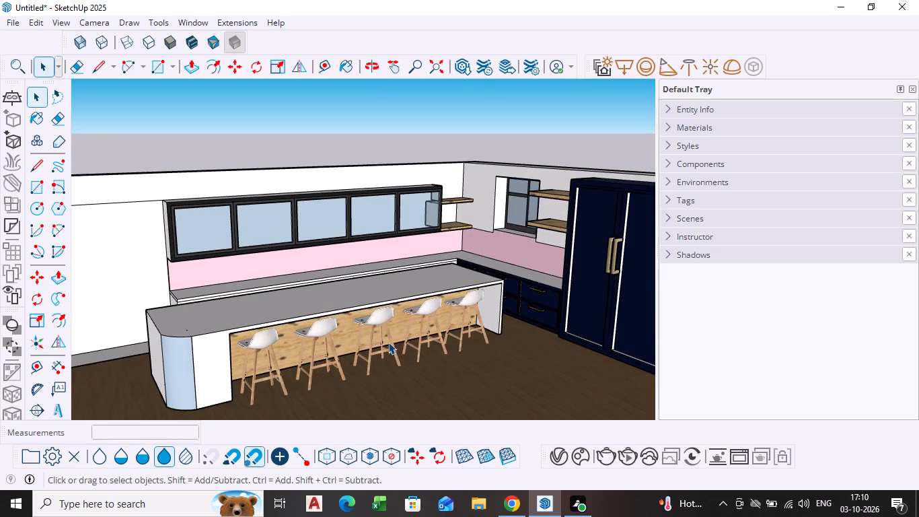
Paint the tall navy cabinet's exposed side panel with the Plywood_08_1K wood material.
scroll(390, 346, down, 4)
shift+middle_drag(389, 347, 300, 333)
scroll(274, 349, up, 1)
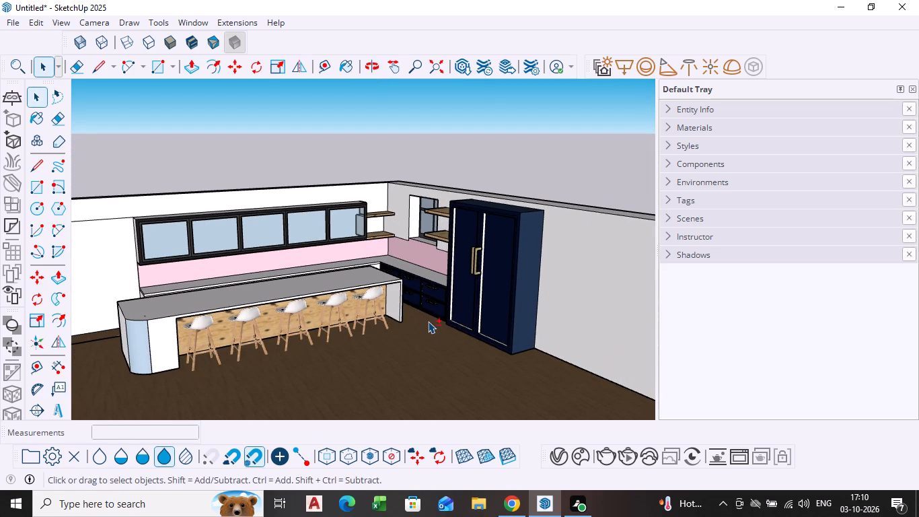
shift+middle_drag(428, 321, 259, 300)
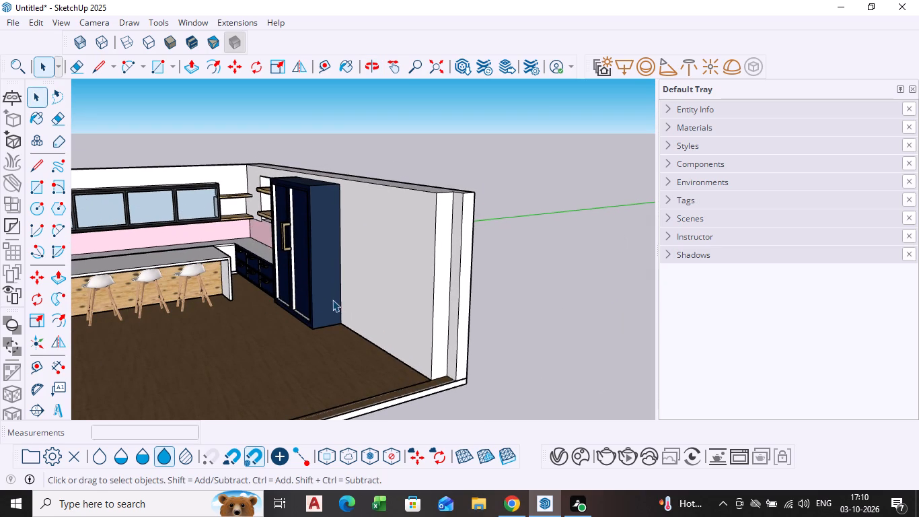
middle_drag(346, 292, 382, 295)
scroll(382, 294, up, 2)
middle_click(365, 336)
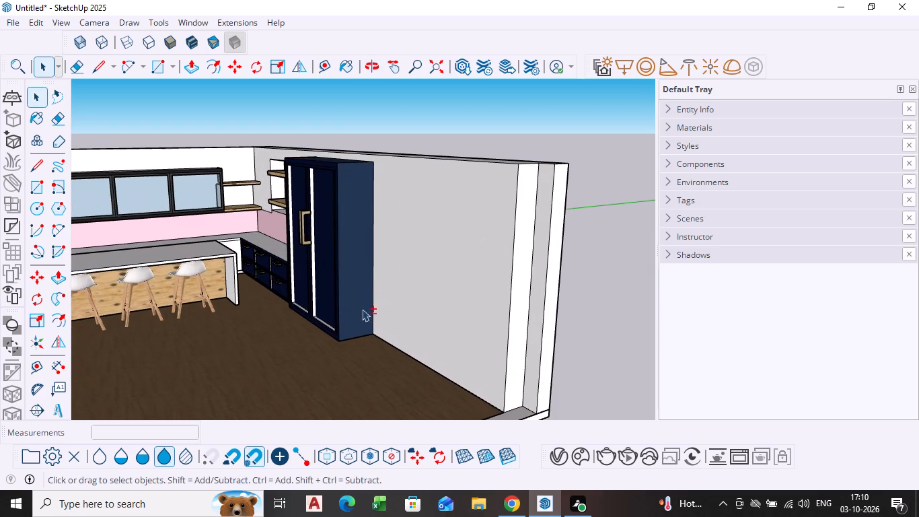
click(363, 285)
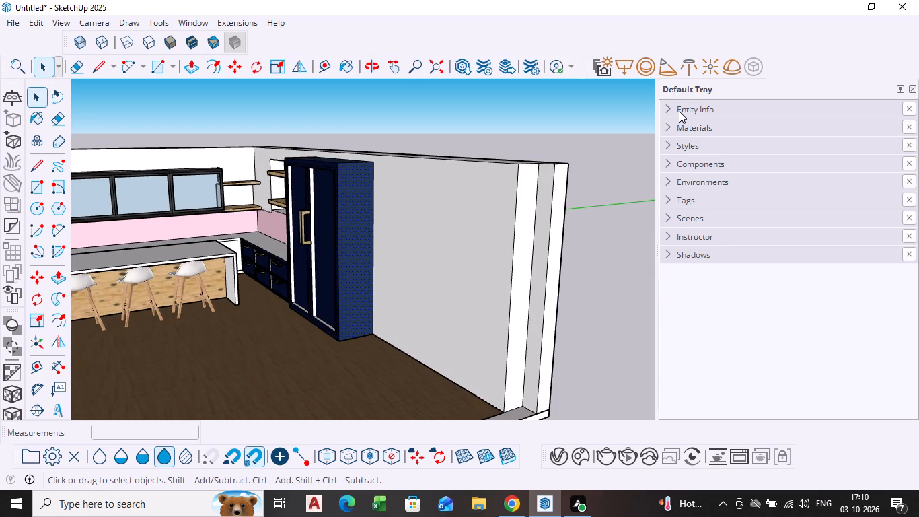
click(679, 111)
click(679, 111)
click(680, 129)
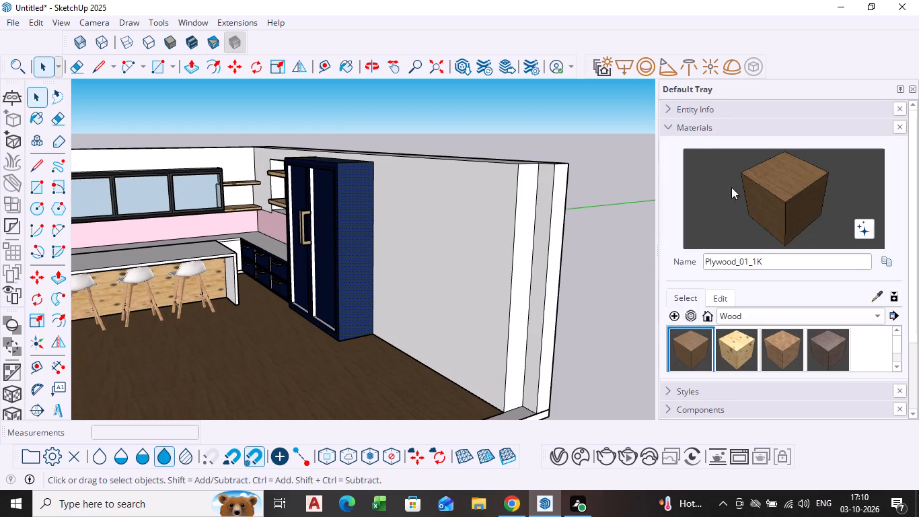
click(736, 343)
scroll(474, 271, up, 4)
click(329, 246)
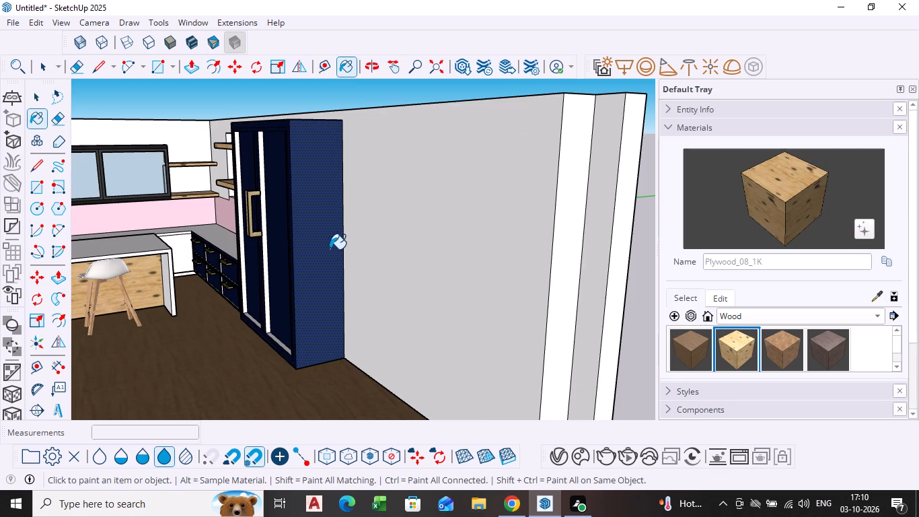
middle_drag(338, 264, 412, 278)
key(space)
scroll(418, 277, down, 2)
shift+middle_drag(416, 275, 341, 266)
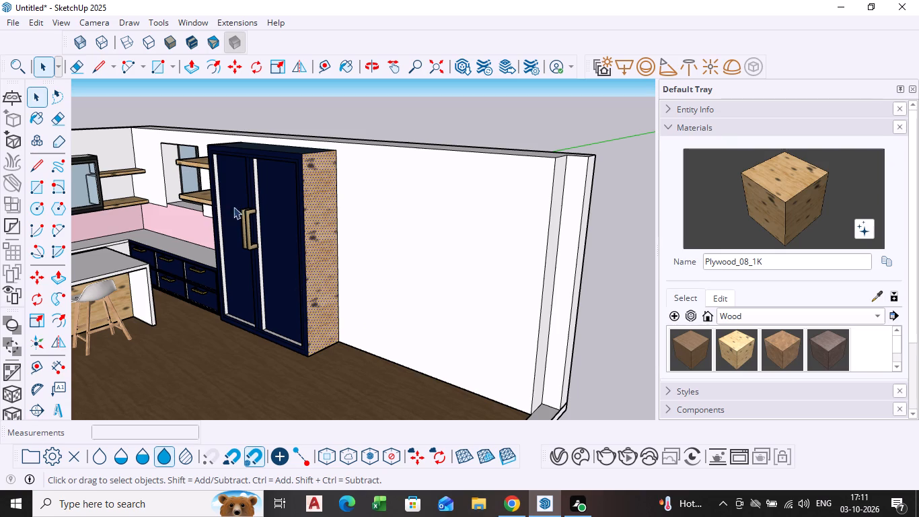
Draw a rectangle about 2' 3" by 9' 7 9/16" on the wall directly beside the cabinet's plywood side, reaching down to the floor.
click(38, 186)
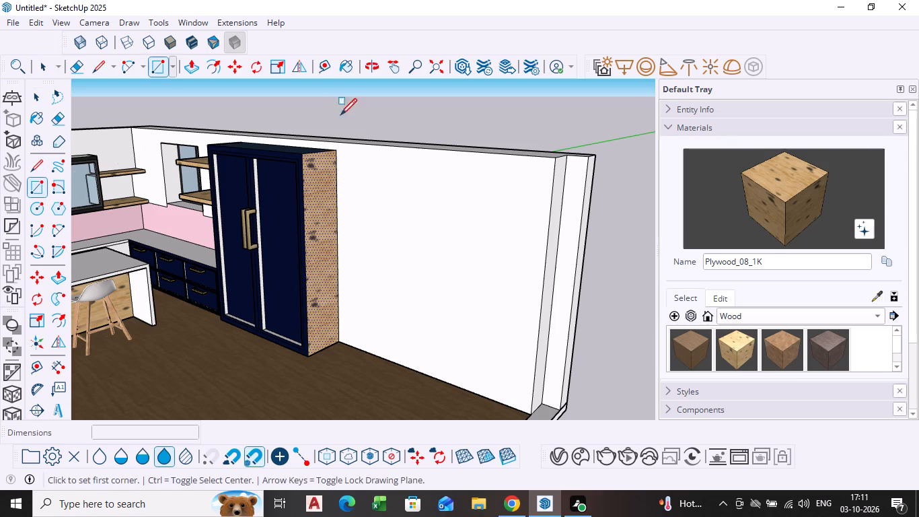
drag(338, 149, 339, 156)
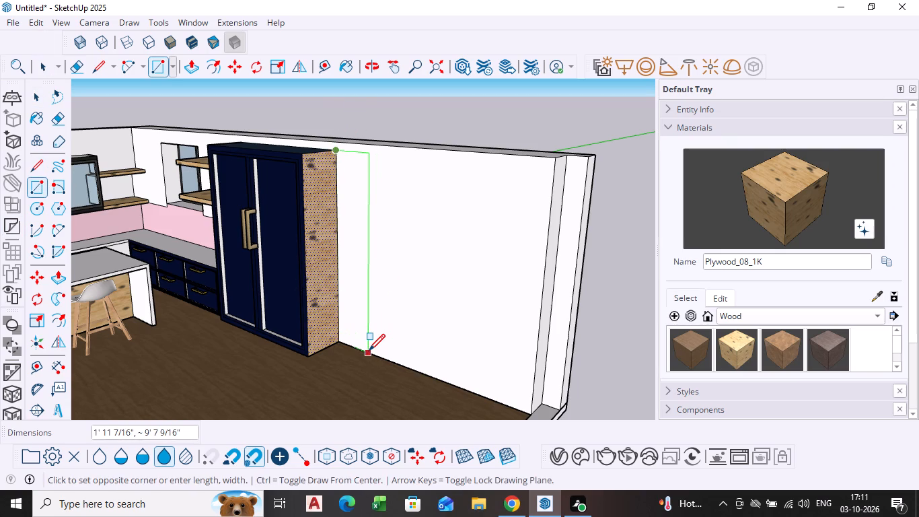
click(373, 354)
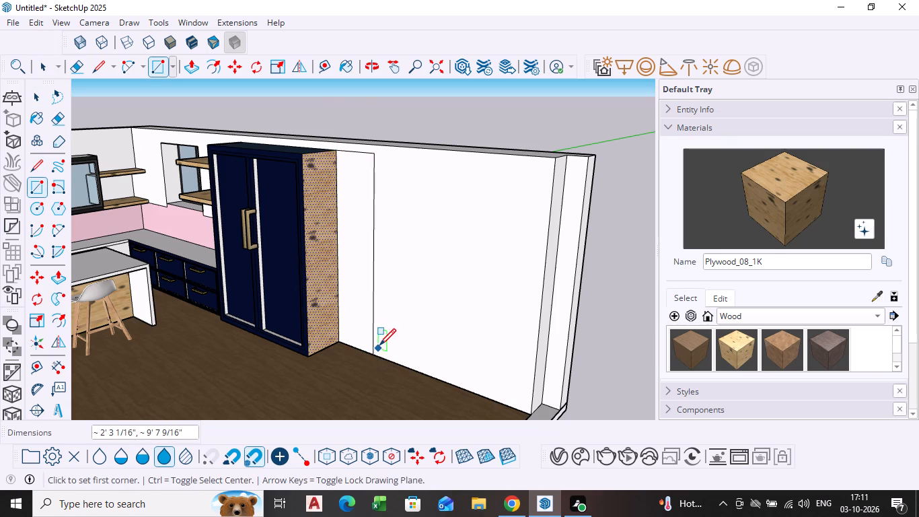
key(space)
middle_drag(438, 243, 439, 243)
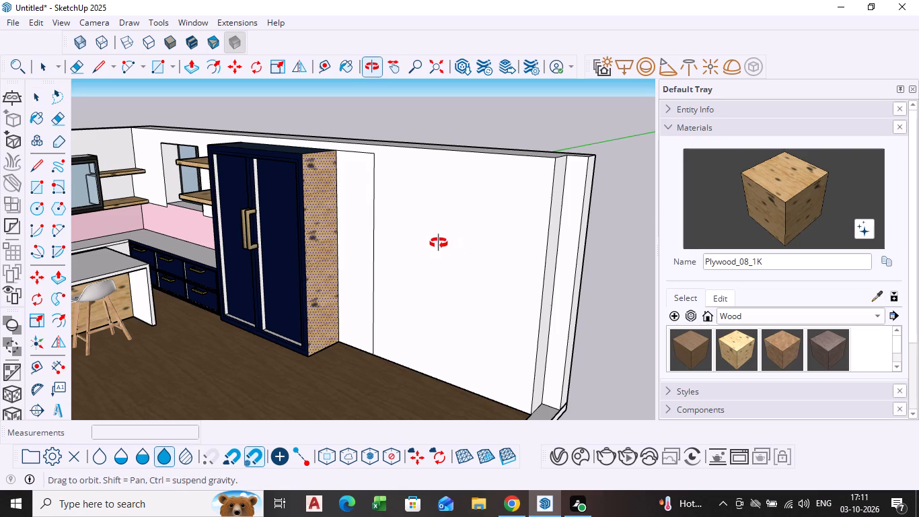
middle_drag(439, 243, 453, 246)
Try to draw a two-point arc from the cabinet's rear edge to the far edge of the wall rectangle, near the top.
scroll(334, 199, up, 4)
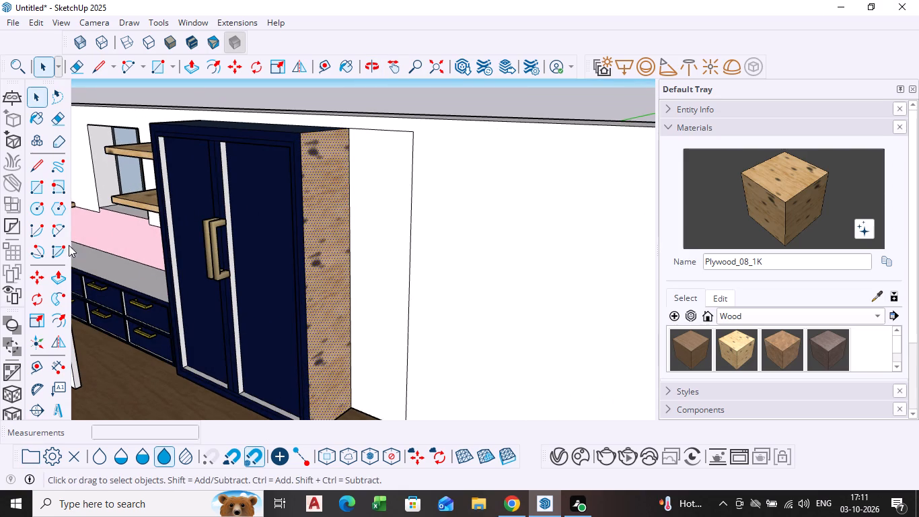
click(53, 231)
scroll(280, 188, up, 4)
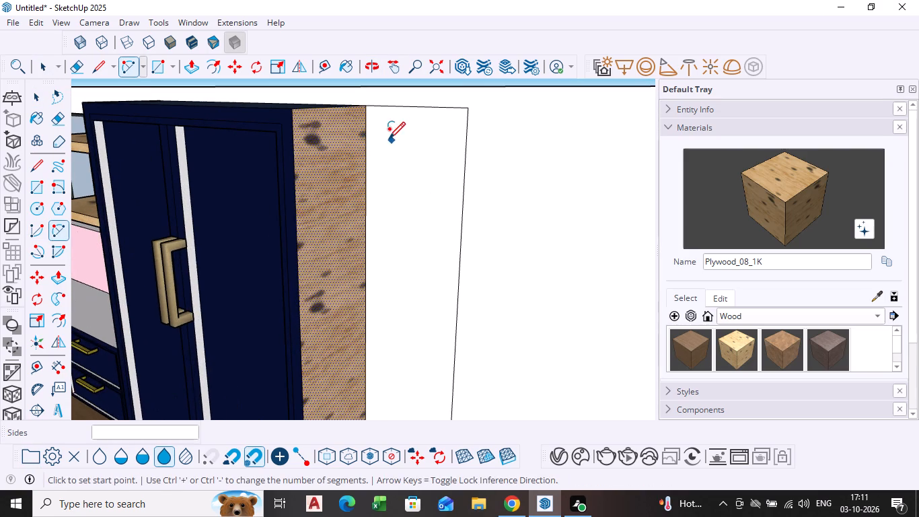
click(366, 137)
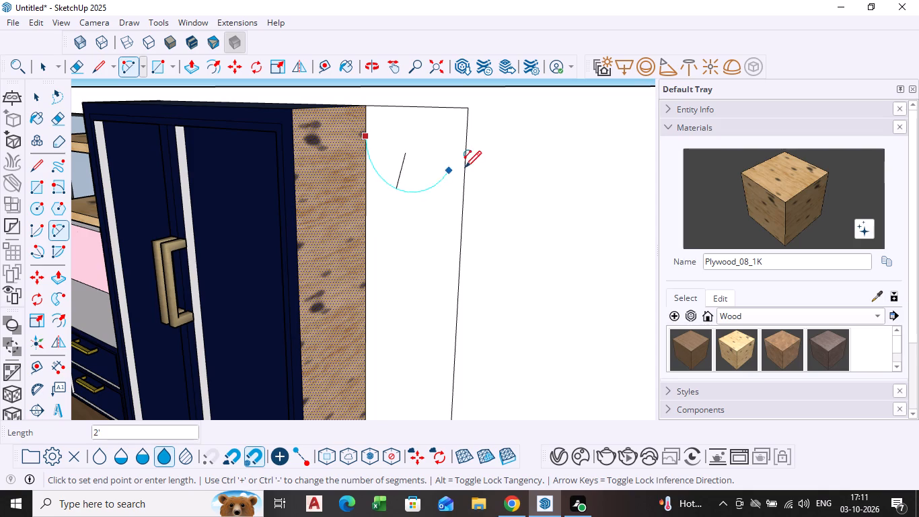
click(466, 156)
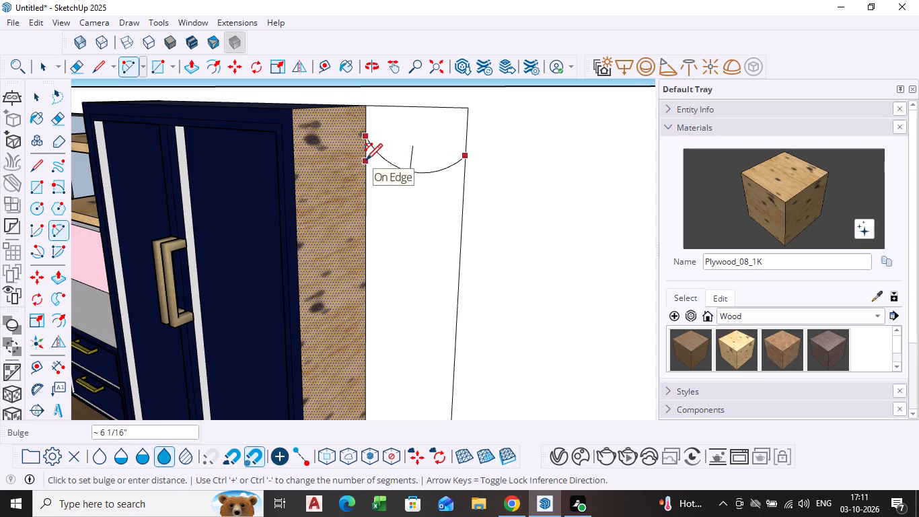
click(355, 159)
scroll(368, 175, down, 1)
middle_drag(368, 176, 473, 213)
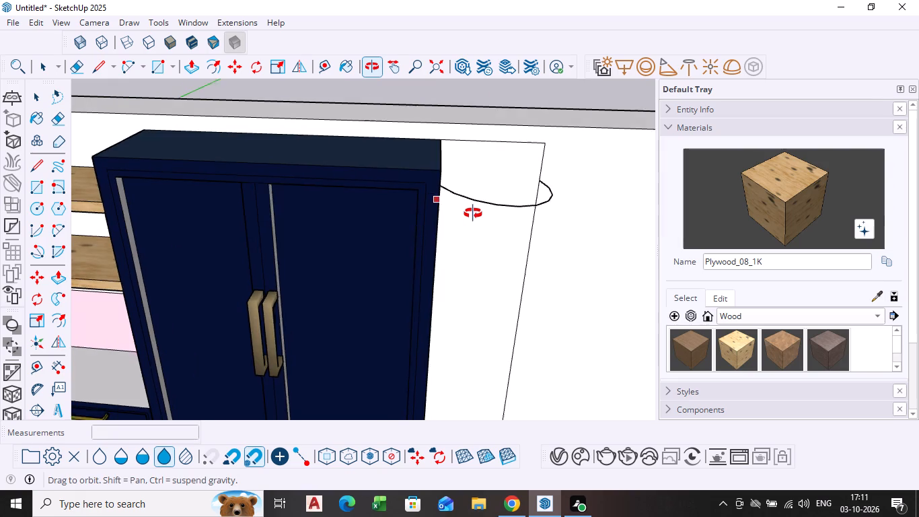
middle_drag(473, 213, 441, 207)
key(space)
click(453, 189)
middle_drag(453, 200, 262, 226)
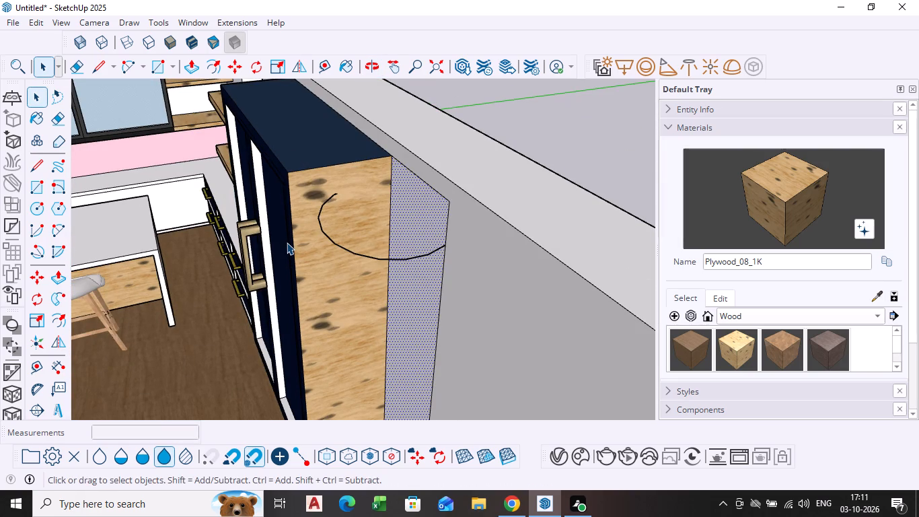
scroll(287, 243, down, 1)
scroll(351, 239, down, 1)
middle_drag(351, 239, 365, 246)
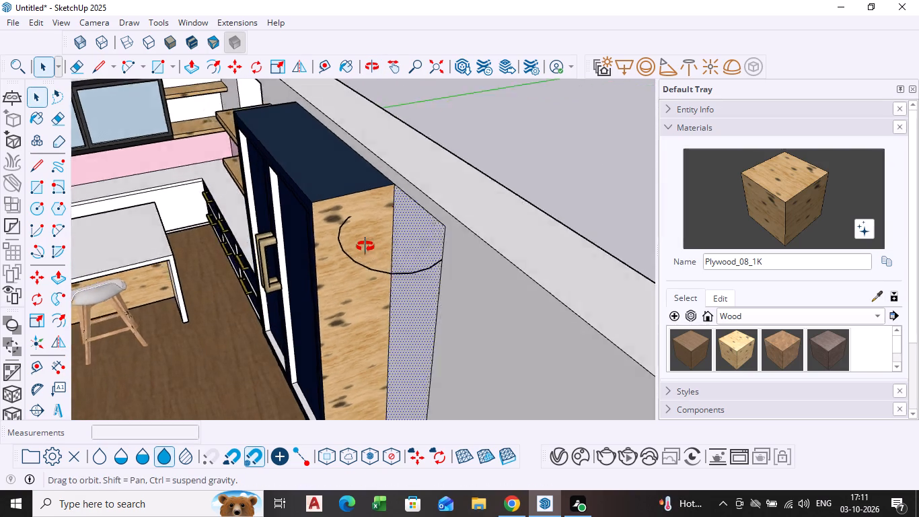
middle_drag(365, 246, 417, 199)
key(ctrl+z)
Draw a two-point arc from the cabinet's plywood side to the adjoining wall rectangle near the top, bulging outward about 1' 10 3/8".
scroll(487, 242, down, 1)
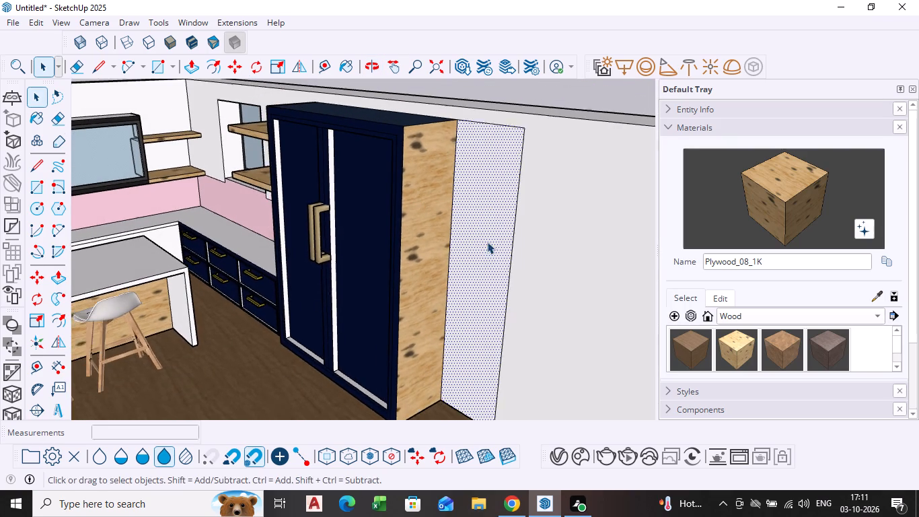
scroll(487, 242, down, 1)
shift+middle_drag(487, 242, 344, 253)
shift+scroll(344, 253, down, 1)
scroll(334, 273, up, 1)
middle_drag(337, 279, 388, 273)
scroll(0, 200, up, 3)
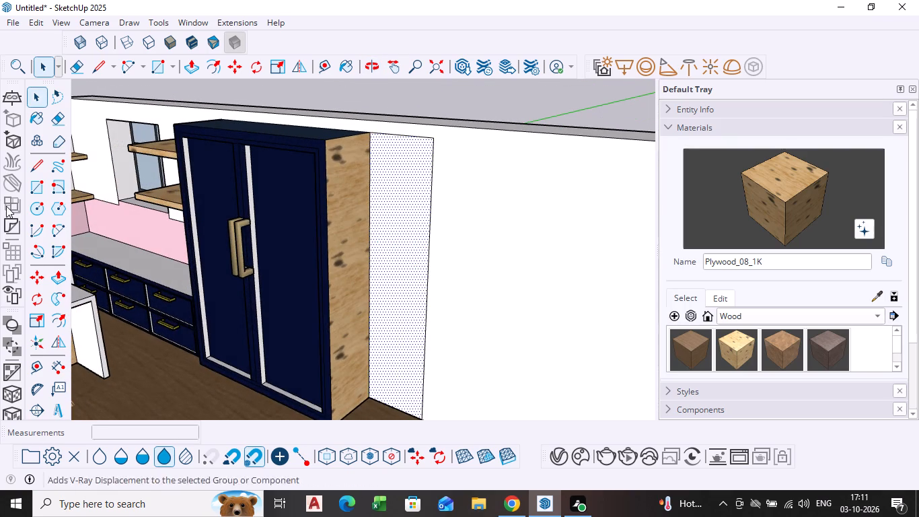
click(52, 232)
scroll(427, 164, up, 3)
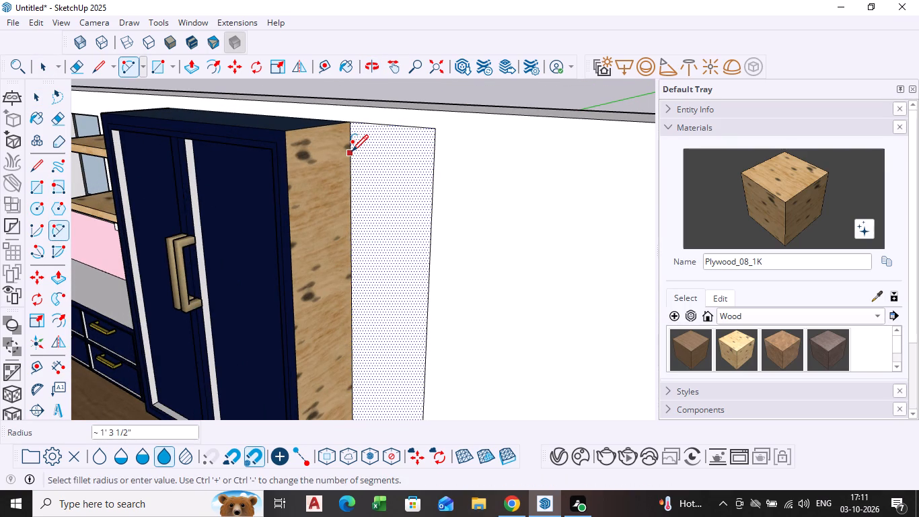
click(319, 159)
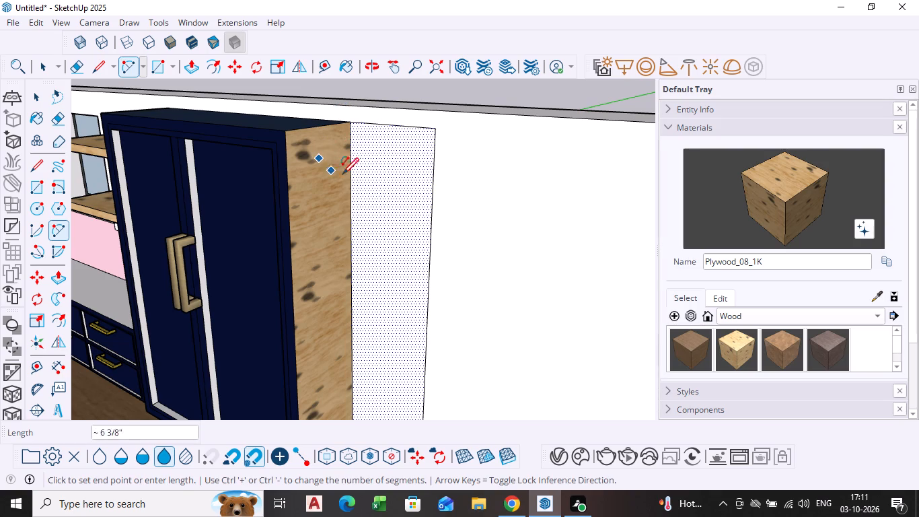
click(414, 162)
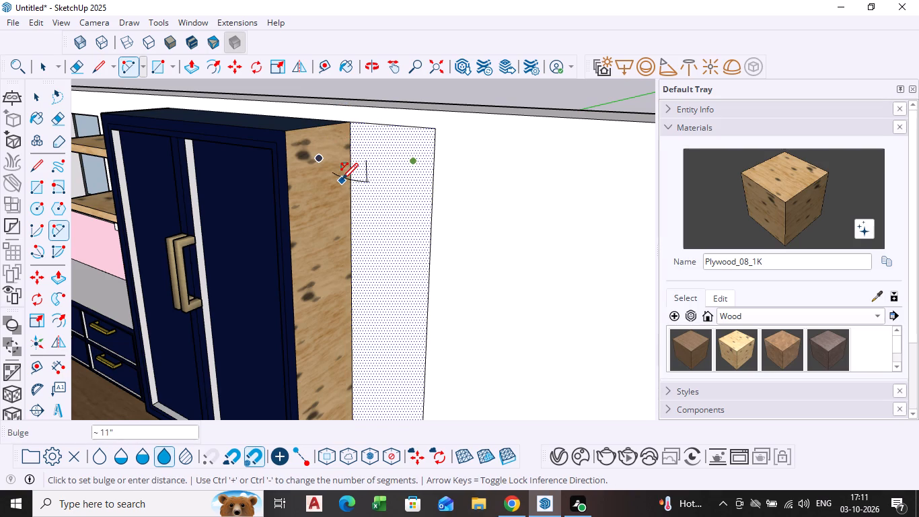
click(298, 180)
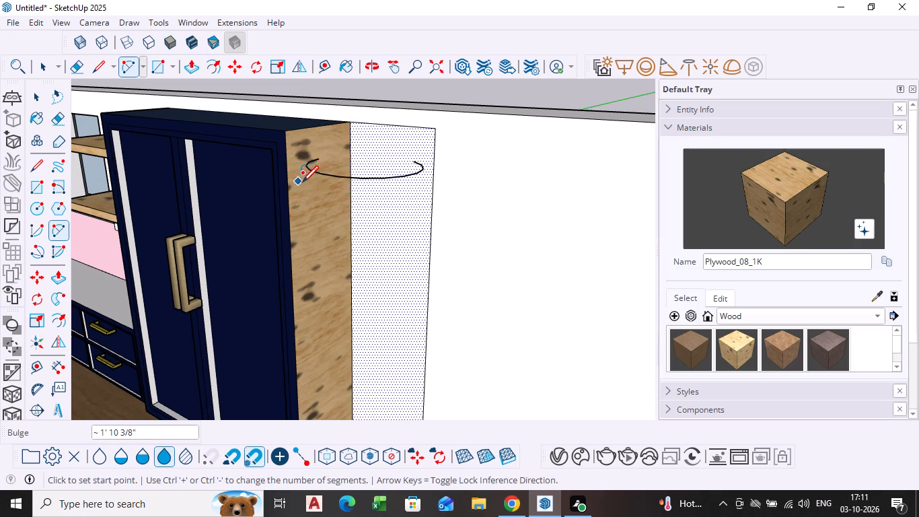
middle_drag(355, 193, 274, 226)
key(space)
click(271, 211)
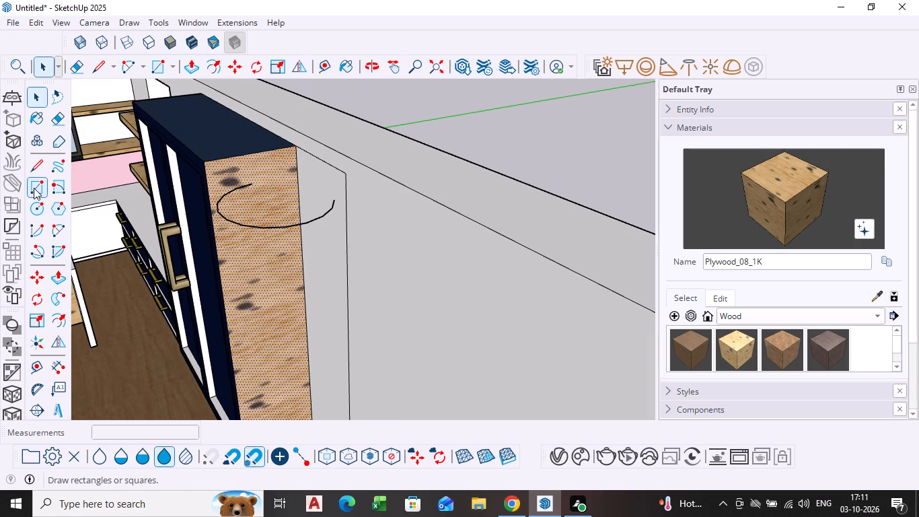
Draw a line across the plywood side from the arc's end to the corner edge where the cabinet meets the wall.
click(44, 169)
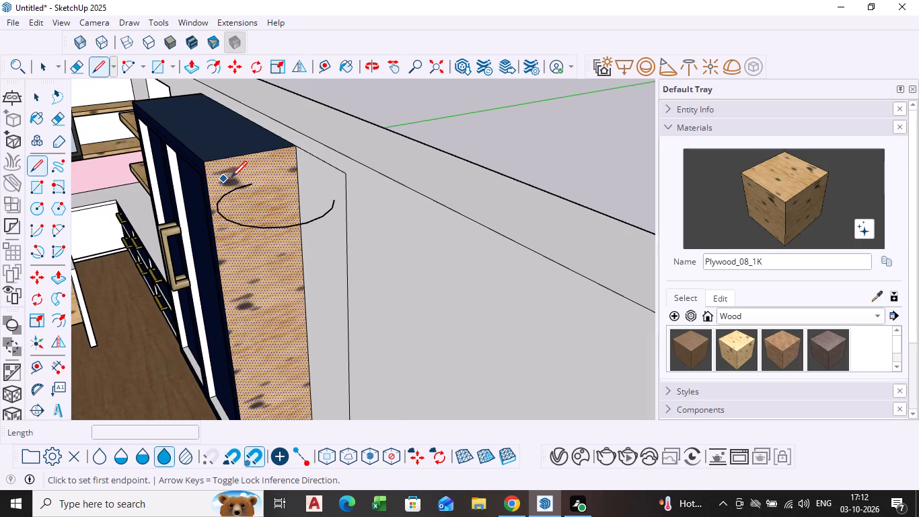
click(252, 184)
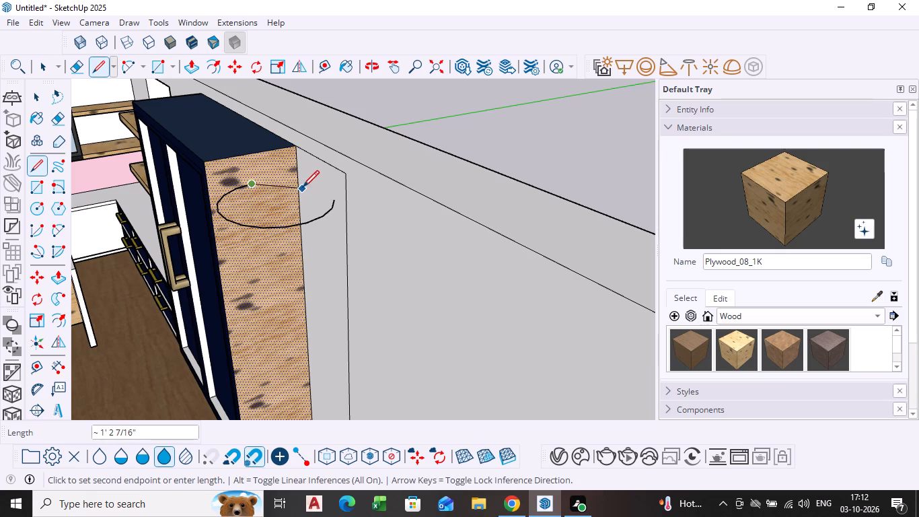
click(298, 180)
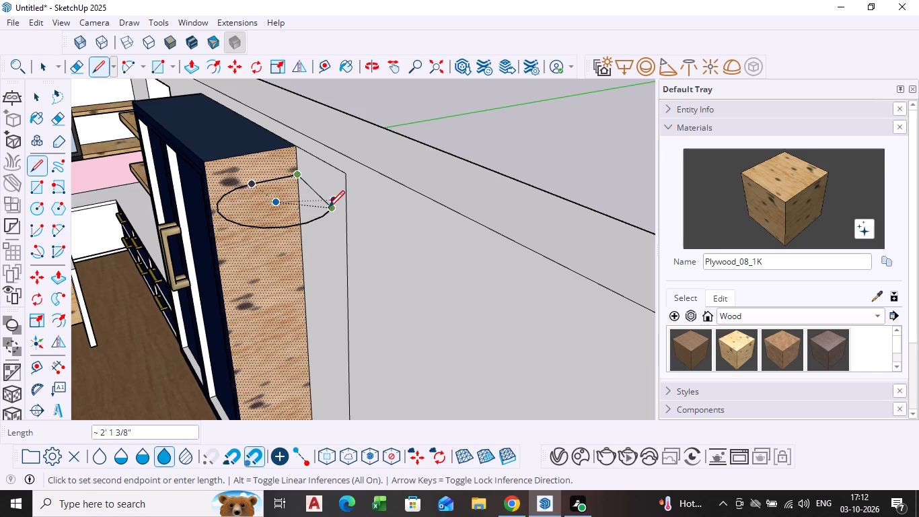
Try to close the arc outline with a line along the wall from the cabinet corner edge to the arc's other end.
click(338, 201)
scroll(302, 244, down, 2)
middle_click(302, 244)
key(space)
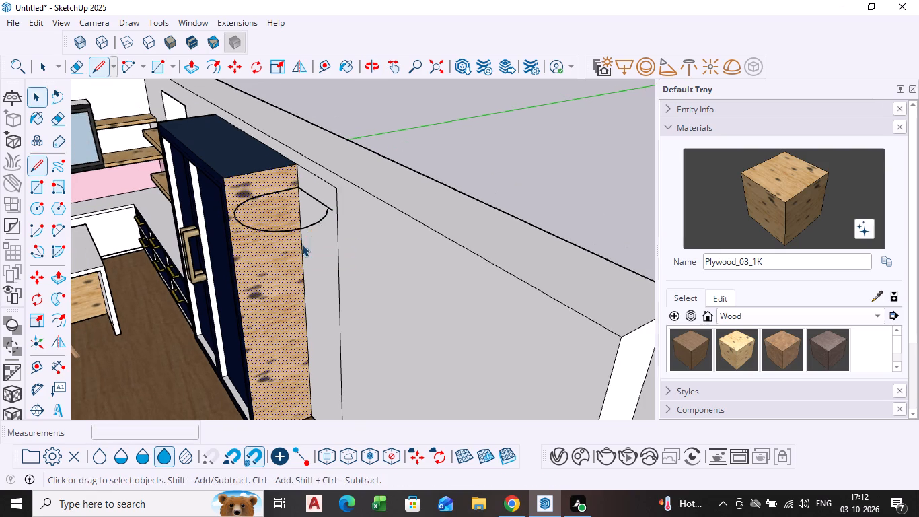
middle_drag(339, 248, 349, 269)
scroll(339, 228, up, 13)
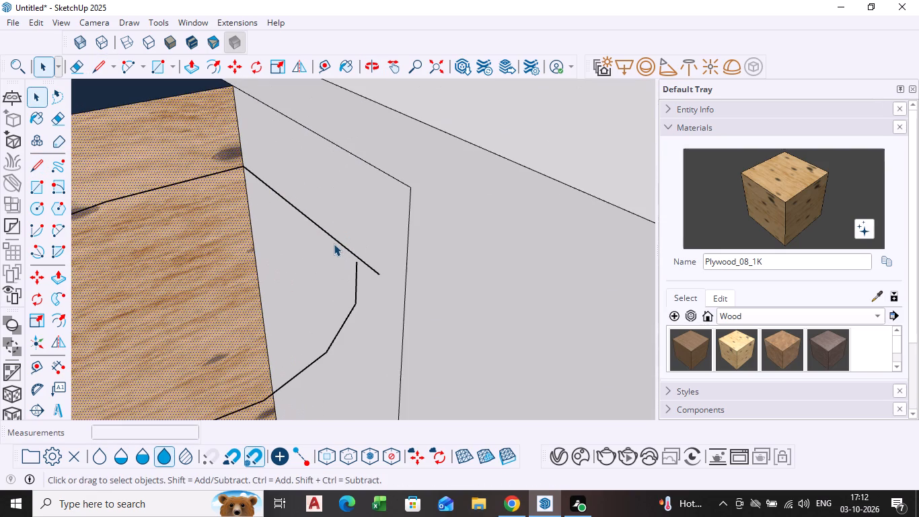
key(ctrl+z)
Draw a line about 1' 9" long along the wall from the corner edge to the arc's endpoint, closing the rounded shelf outline.
key(l)
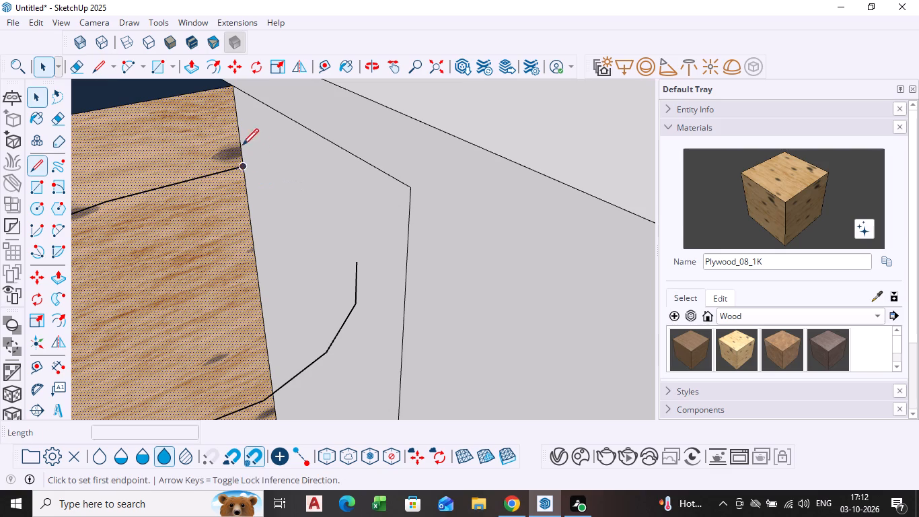
click(238, 172)
click(356, 264)
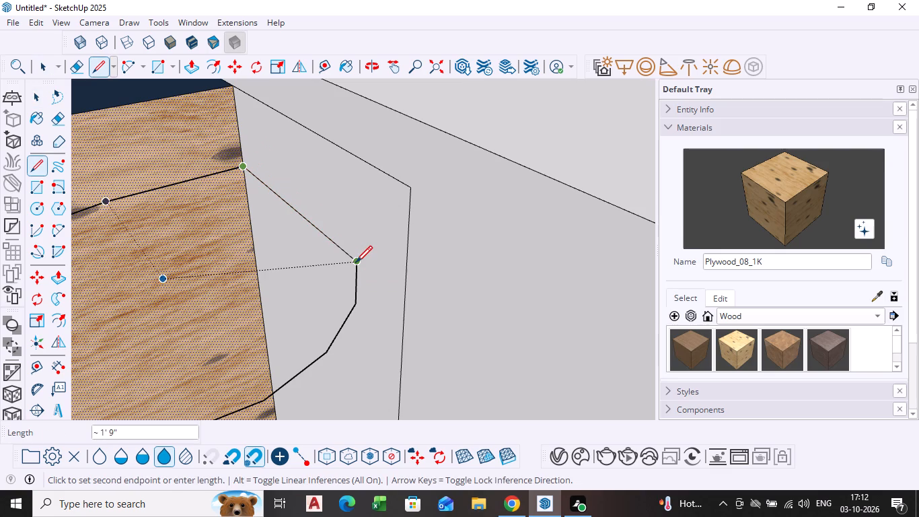
key(space)
scroll(443, 298, down, 8)
middle_drag(403, 293, 431, 197)
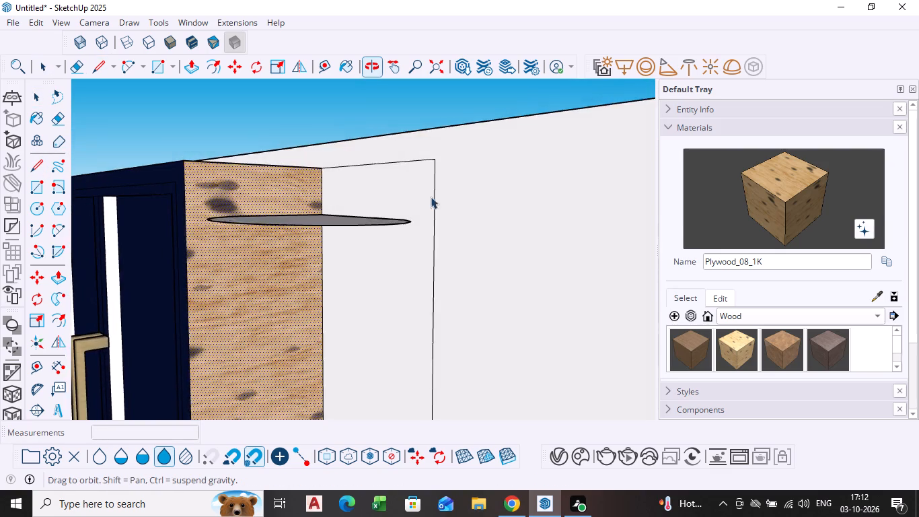
middle_drag(431, 197, 429, 188)
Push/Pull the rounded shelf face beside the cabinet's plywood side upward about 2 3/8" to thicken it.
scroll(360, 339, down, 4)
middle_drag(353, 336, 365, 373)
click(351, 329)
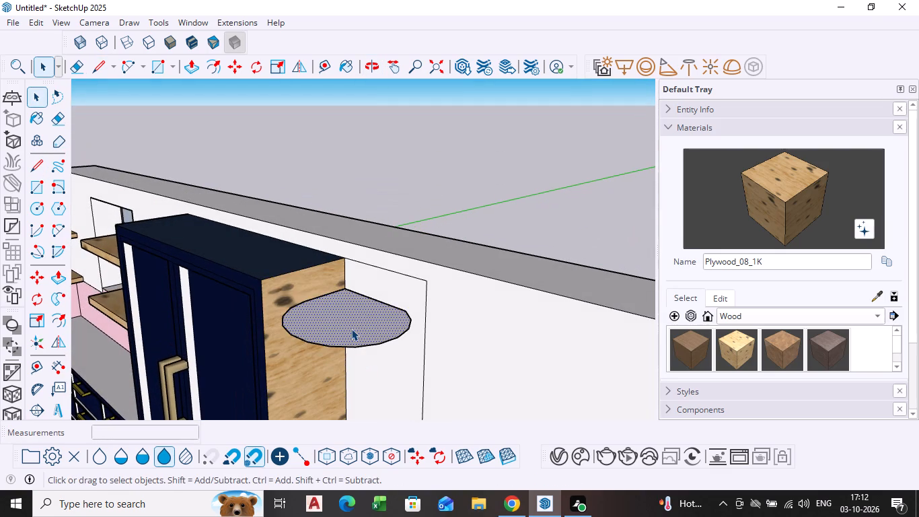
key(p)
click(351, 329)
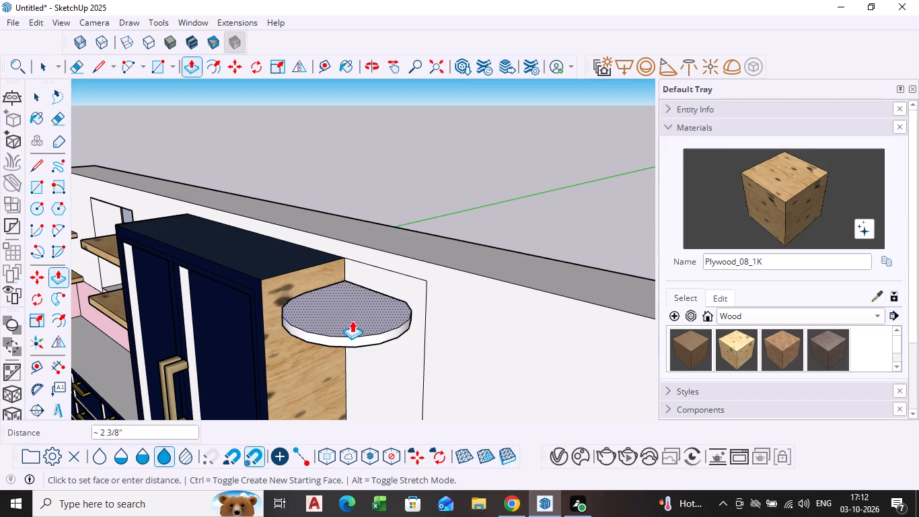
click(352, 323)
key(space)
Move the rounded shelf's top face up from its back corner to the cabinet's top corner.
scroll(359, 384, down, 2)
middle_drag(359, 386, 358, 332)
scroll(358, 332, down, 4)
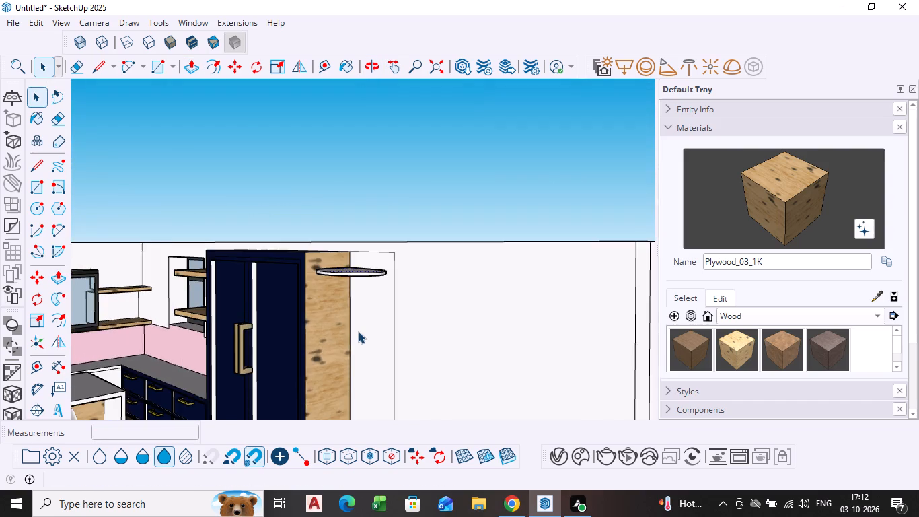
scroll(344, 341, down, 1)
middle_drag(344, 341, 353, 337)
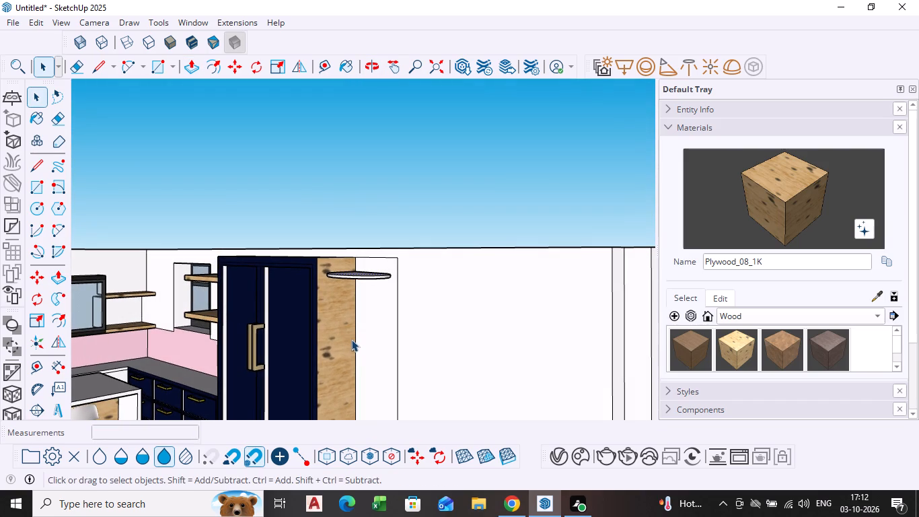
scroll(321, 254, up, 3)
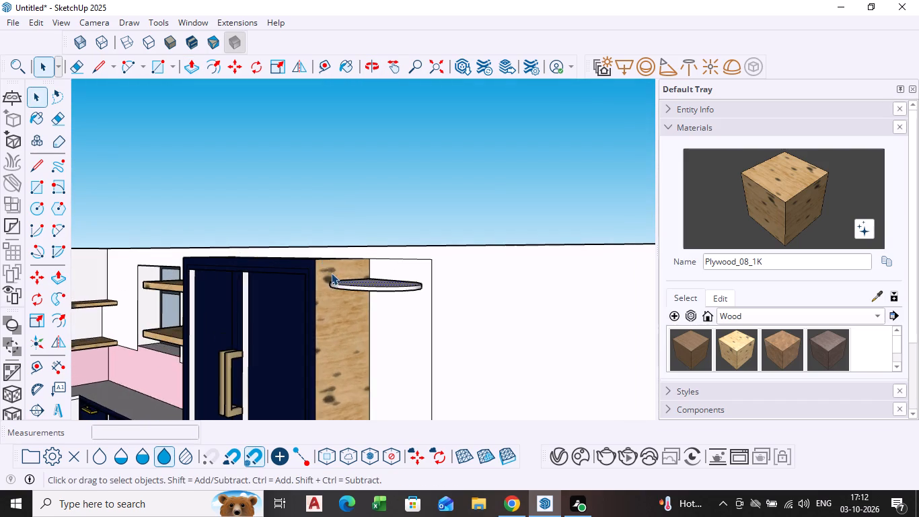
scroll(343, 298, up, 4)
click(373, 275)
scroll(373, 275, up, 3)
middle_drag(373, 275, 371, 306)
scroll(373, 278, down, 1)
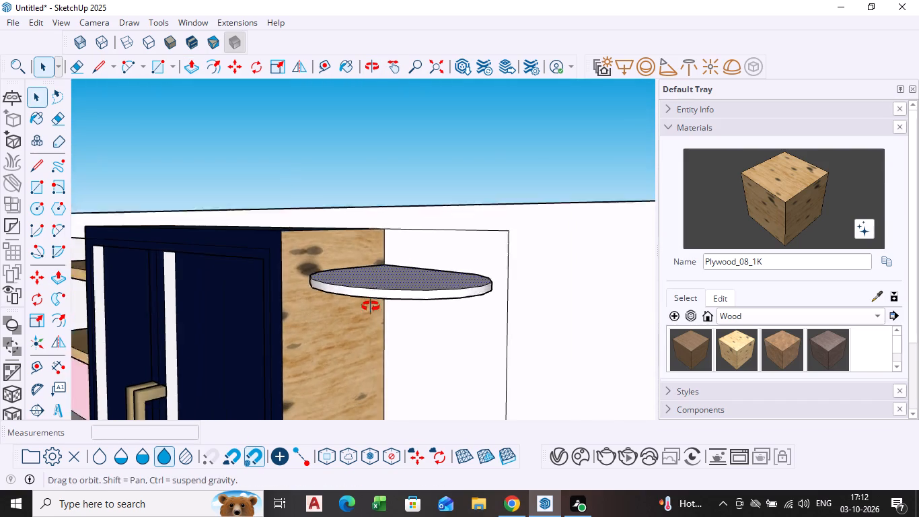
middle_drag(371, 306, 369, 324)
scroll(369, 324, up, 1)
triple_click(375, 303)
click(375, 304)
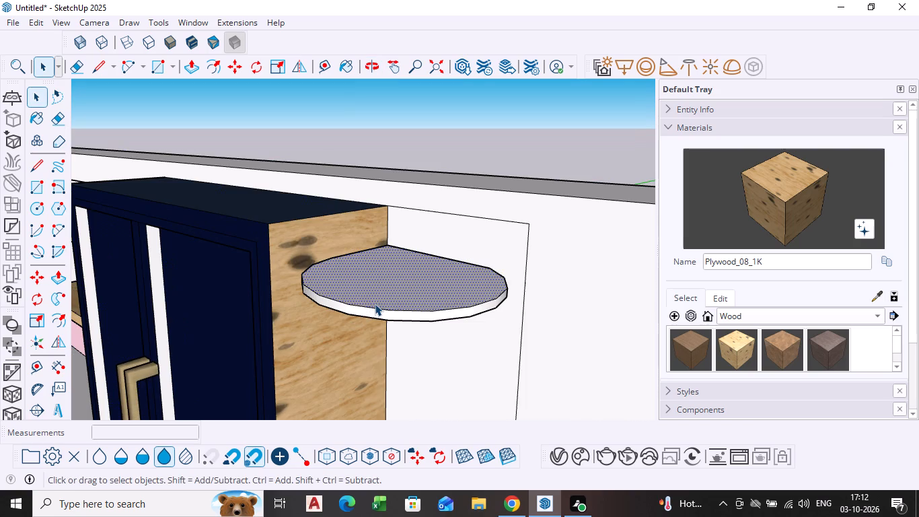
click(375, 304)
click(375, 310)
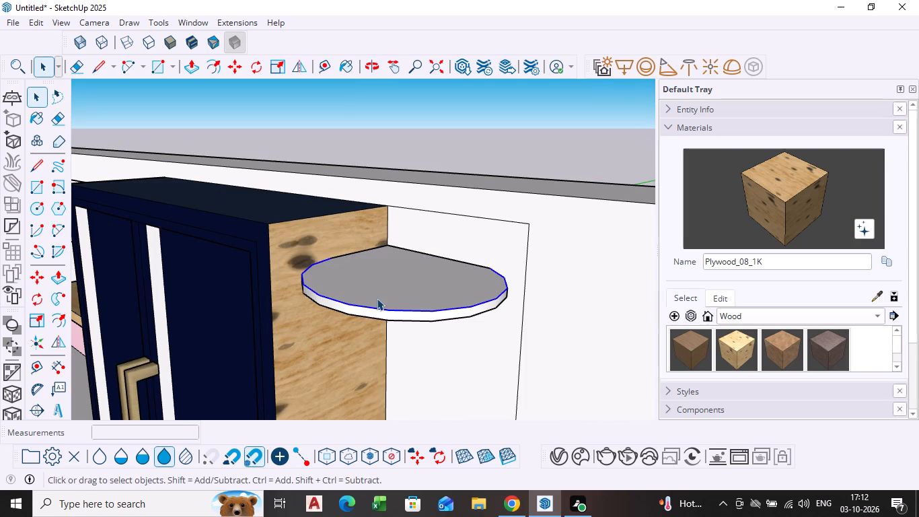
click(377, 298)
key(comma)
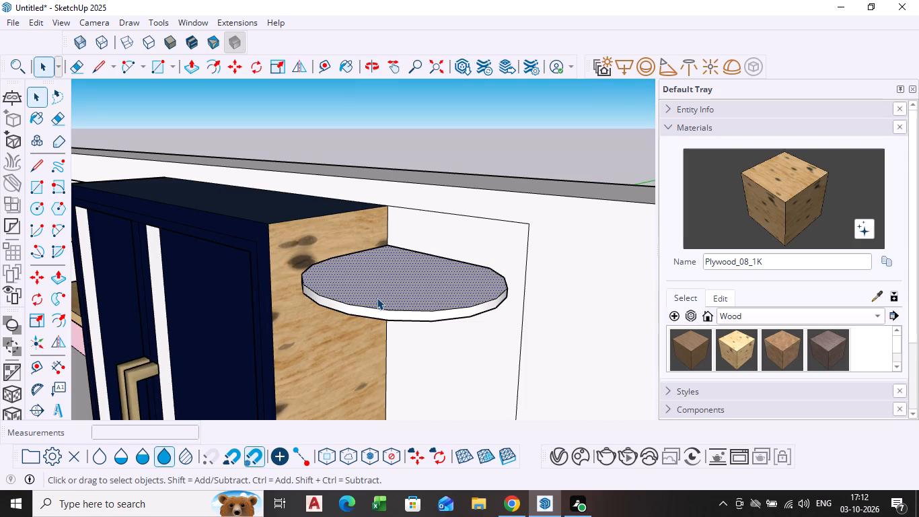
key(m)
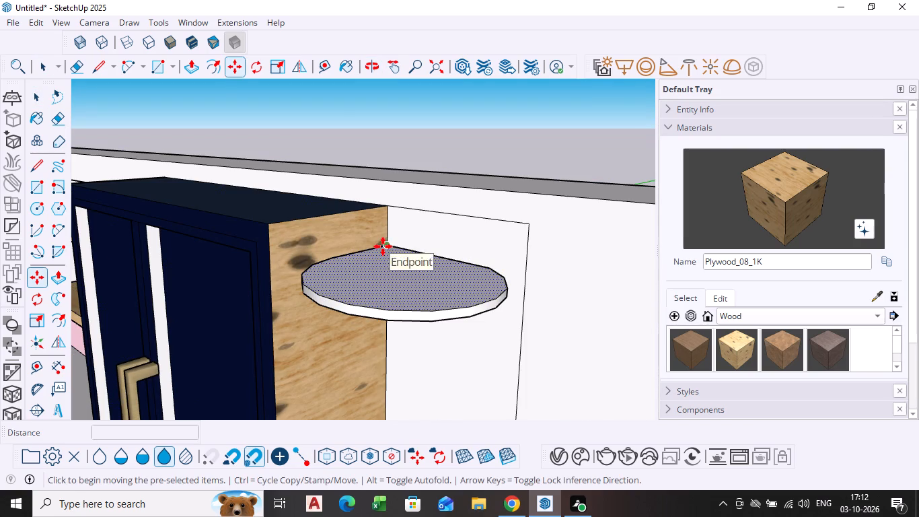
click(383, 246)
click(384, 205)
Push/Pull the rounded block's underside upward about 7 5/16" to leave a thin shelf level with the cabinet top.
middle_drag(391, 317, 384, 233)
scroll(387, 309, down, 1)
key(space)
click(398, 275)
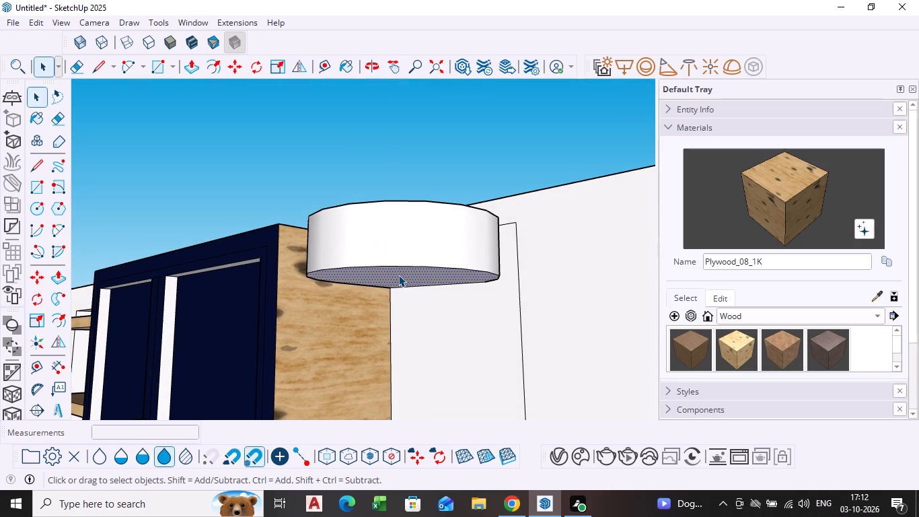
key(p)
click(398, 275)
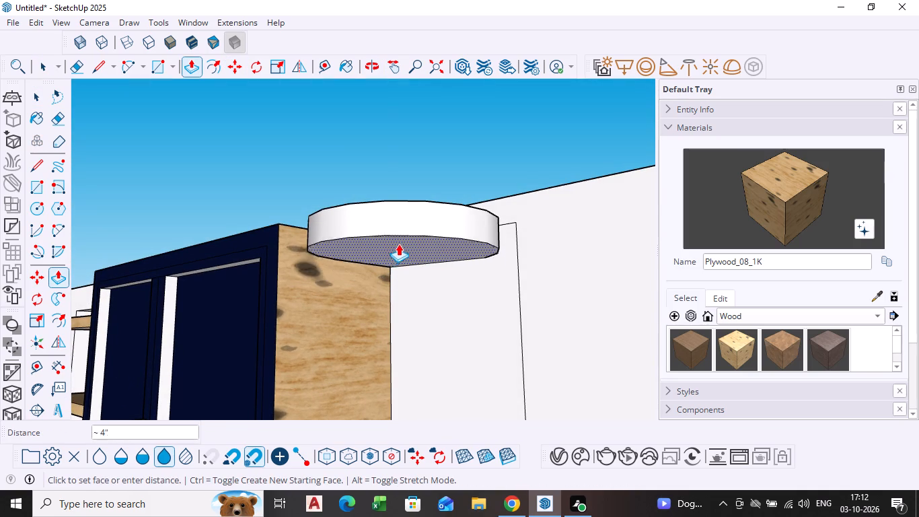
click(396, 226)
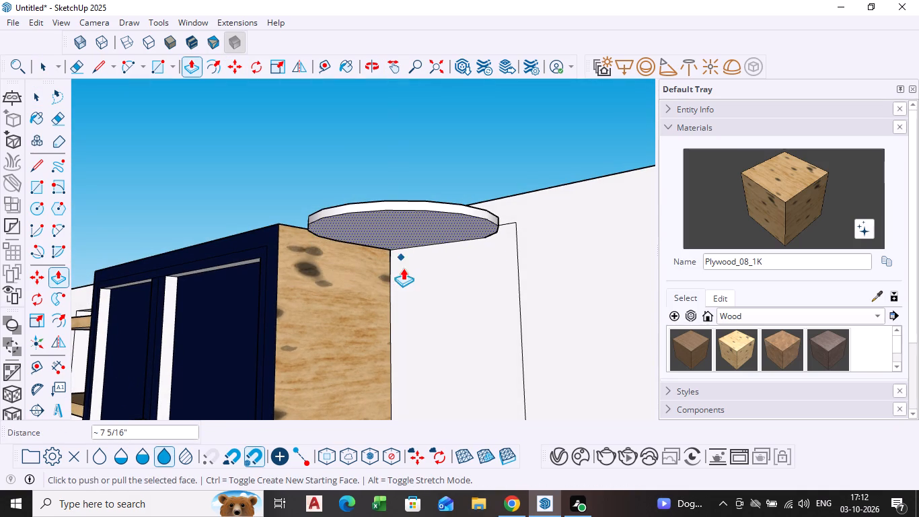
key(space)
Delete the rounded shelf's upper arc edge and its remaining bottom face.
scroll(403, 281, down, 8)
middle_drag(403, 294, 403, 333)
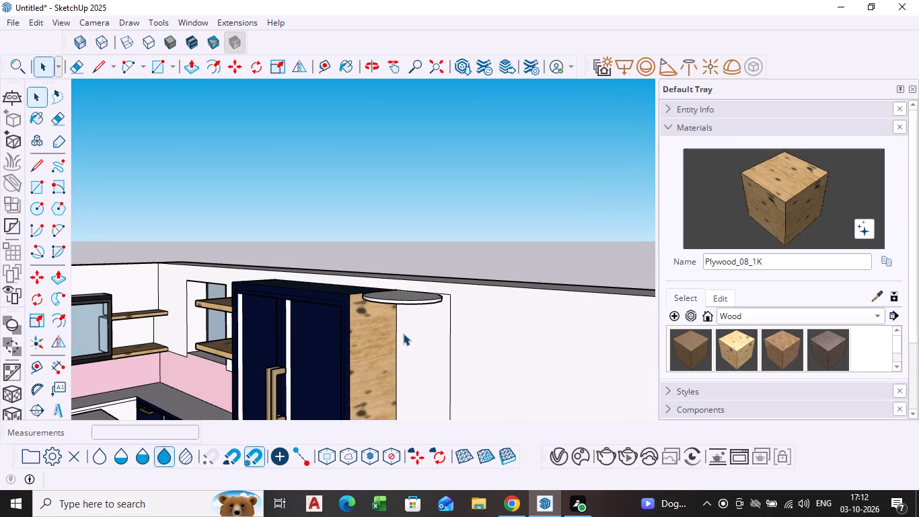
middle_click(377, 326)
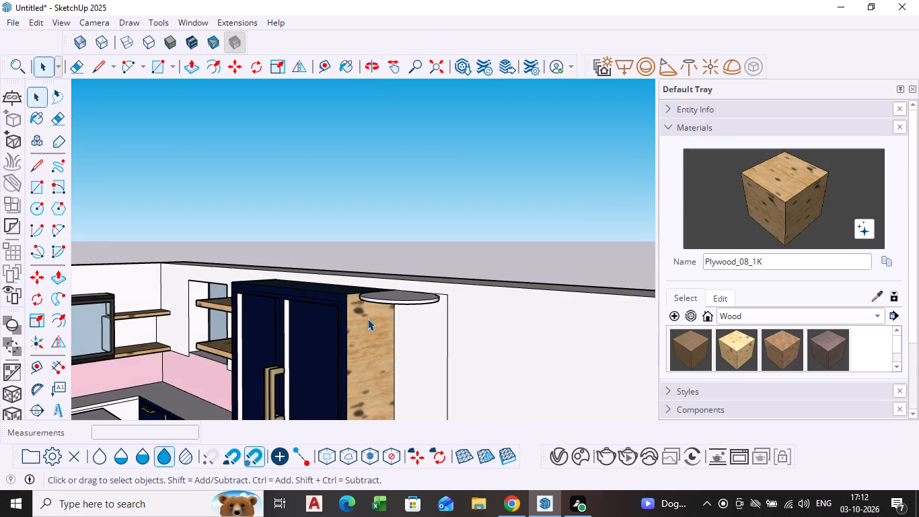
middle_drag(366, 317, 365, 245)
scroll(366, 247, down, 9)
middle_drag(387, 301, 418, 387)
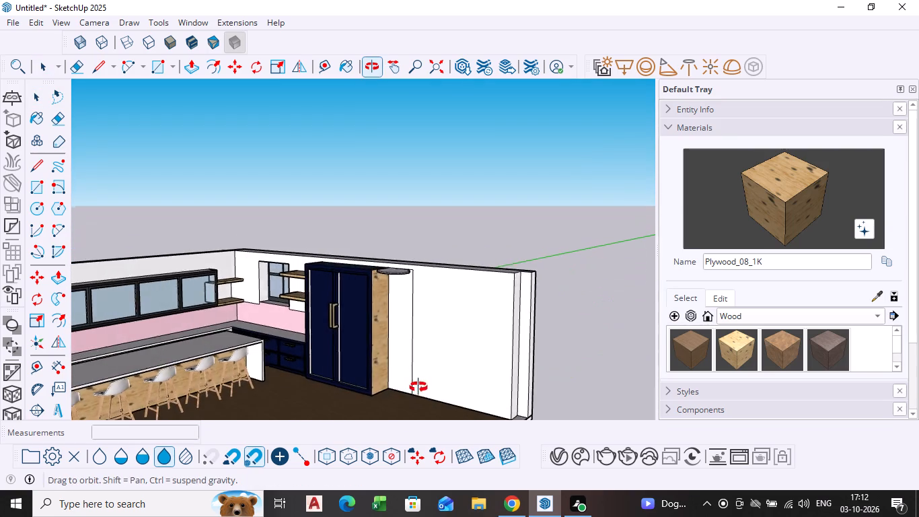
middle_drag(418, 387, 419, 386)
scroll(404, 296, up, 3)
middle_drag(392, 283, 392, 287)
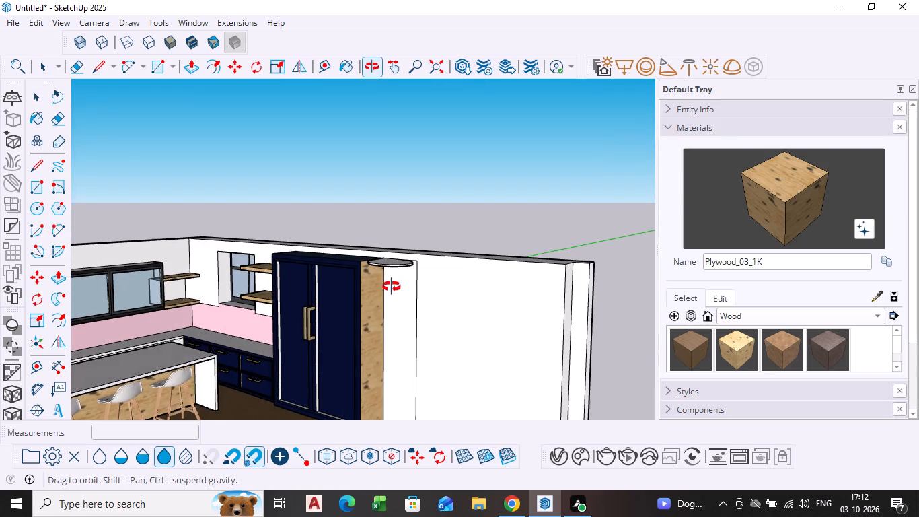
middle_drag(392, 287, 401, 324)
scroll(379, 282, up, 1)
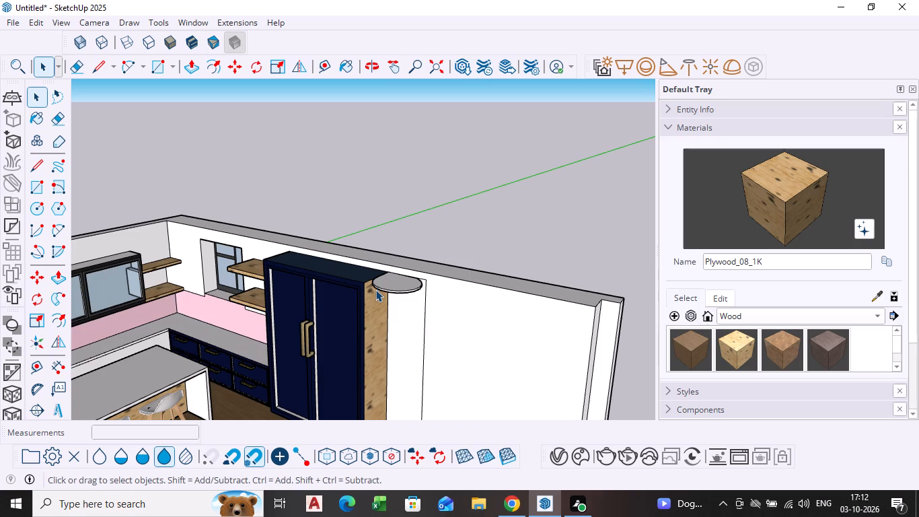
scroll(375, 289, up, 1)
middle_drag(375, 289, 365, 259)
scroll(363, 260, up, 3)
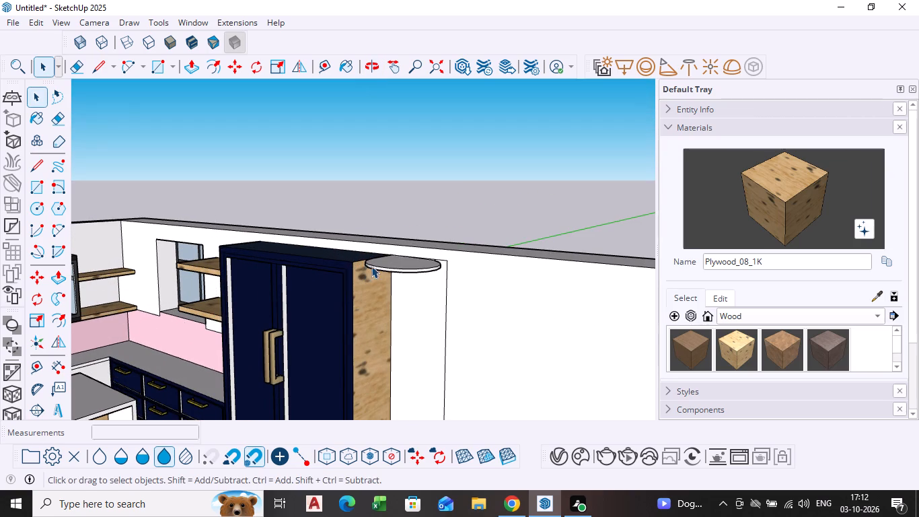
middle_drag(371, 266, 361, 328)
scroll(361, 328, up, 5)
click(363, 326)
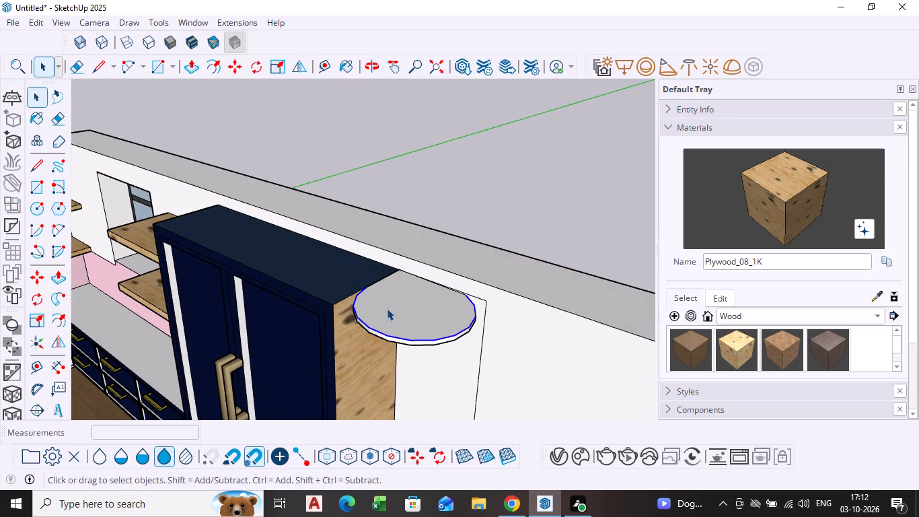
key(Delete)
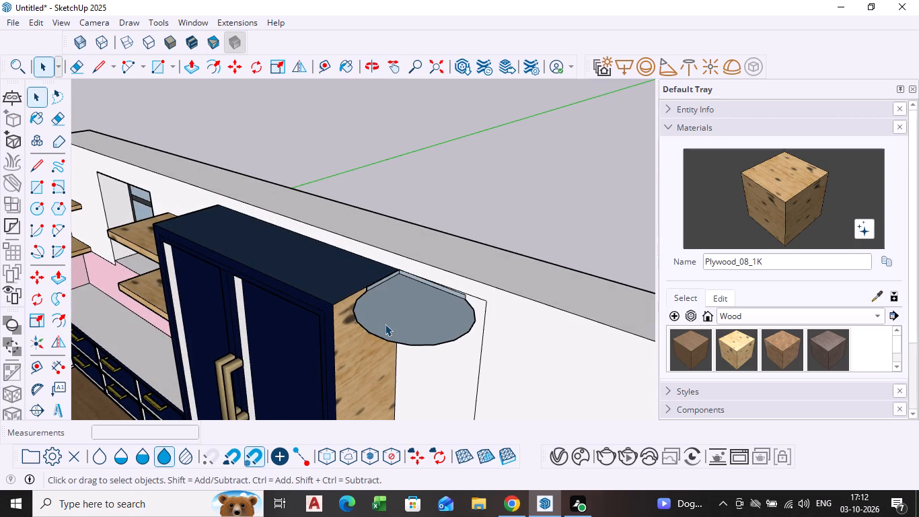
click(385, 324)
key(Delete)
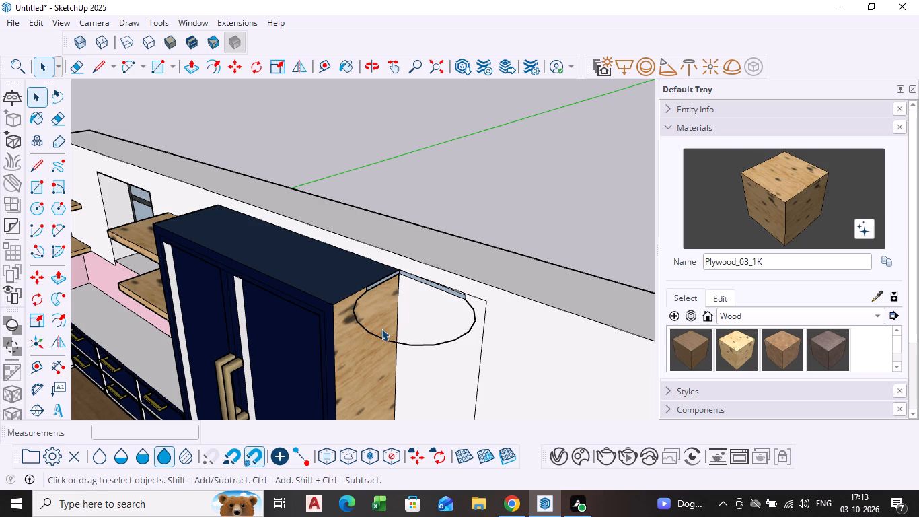
Undo the rounded shelf and its arc outline, keeping only the rectangle on the wall beside the cabinet.
key(ctrl+z)
key(ctrl+z)
key(ctrl+z)
key(ctrl+z)
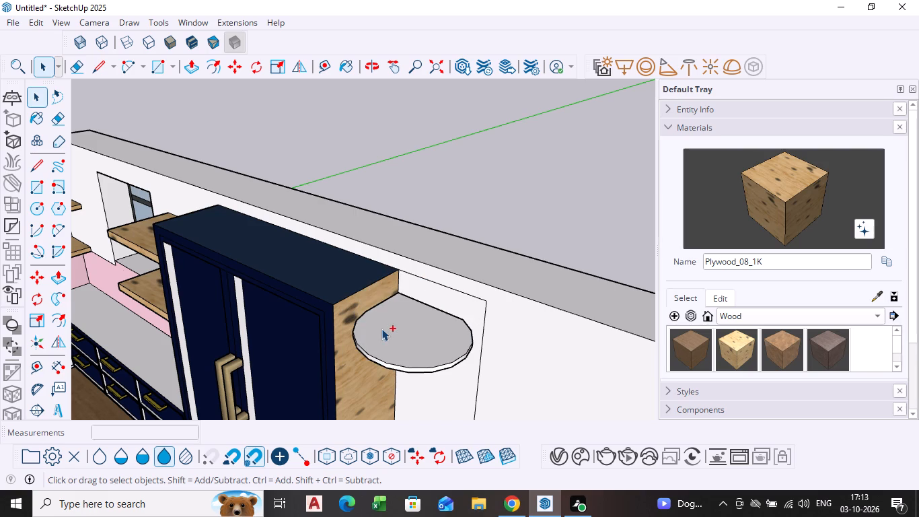
key(ctrl+z)
key(ctrl+z)
key(ctrl+z)
key(ctrl+z)
key(ctrl+z)
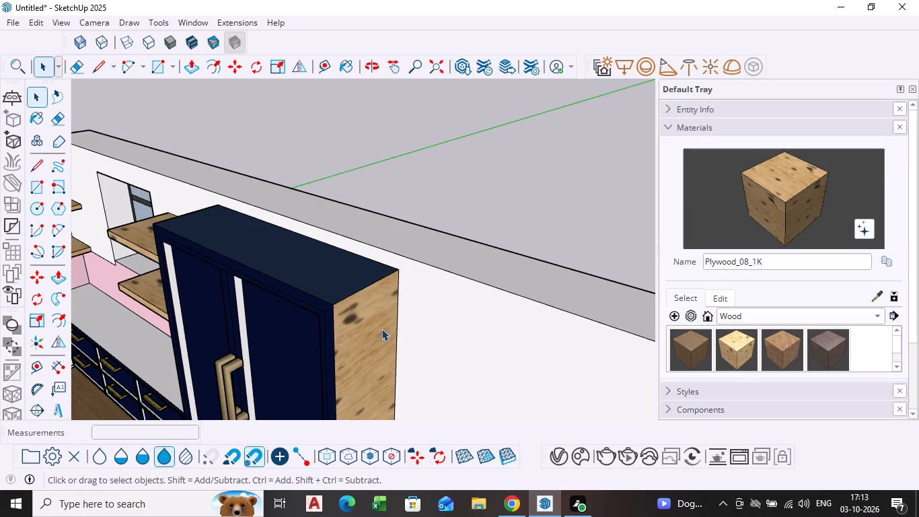
key(ctrl+y)
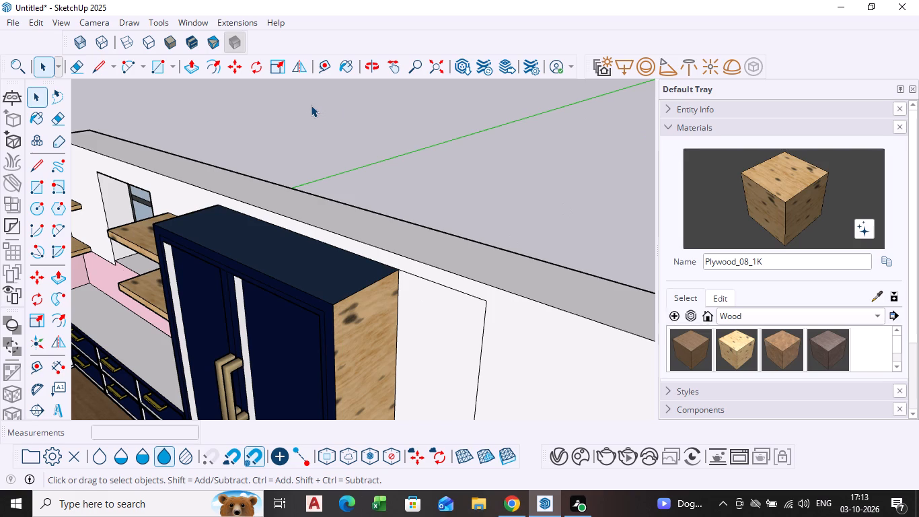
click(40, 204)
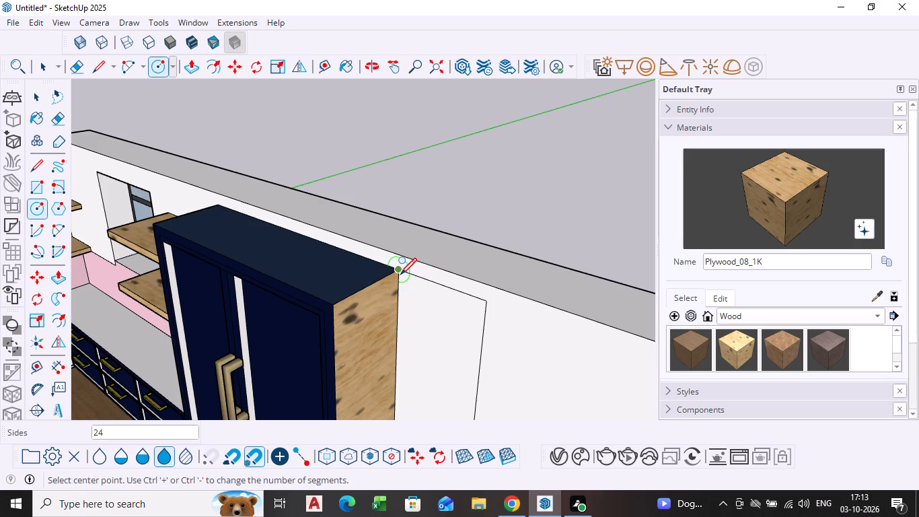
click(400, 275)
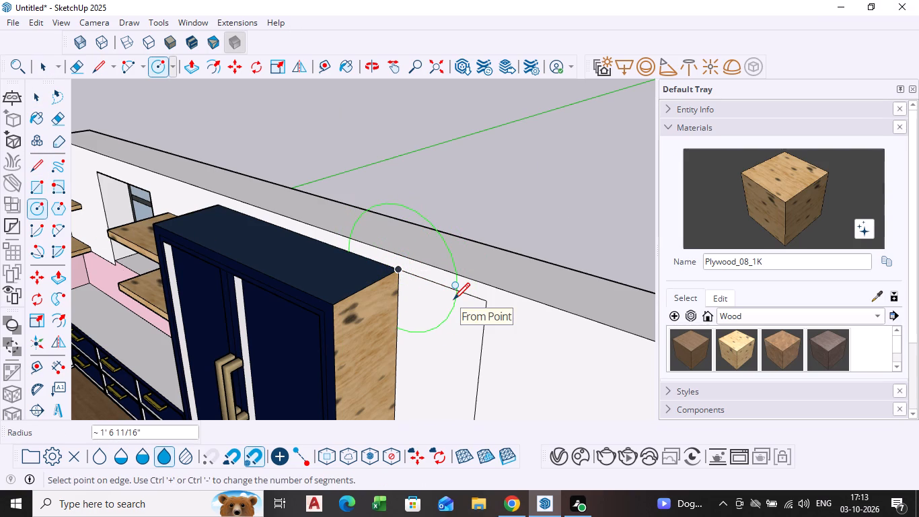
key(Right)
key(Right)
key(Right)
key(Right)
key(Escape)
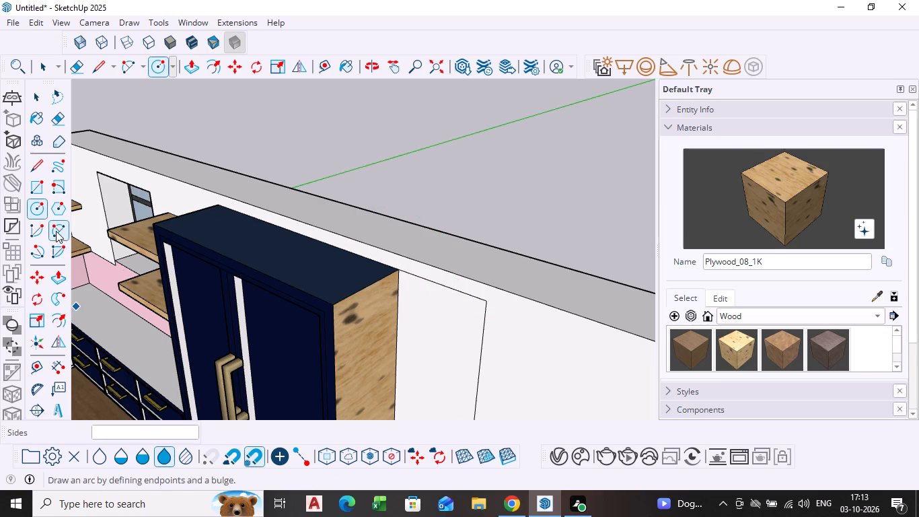
Draw a two-point arc from the cabinet's top back corner to the wall rectangle's far top corner, bulging outward about 2' 2".
click(56, 231)
click(397, 277)
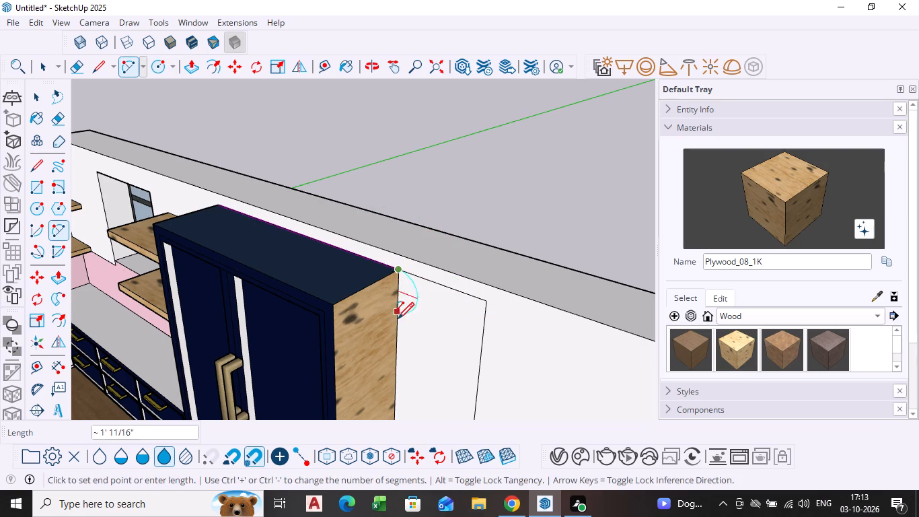
click(486, 301)
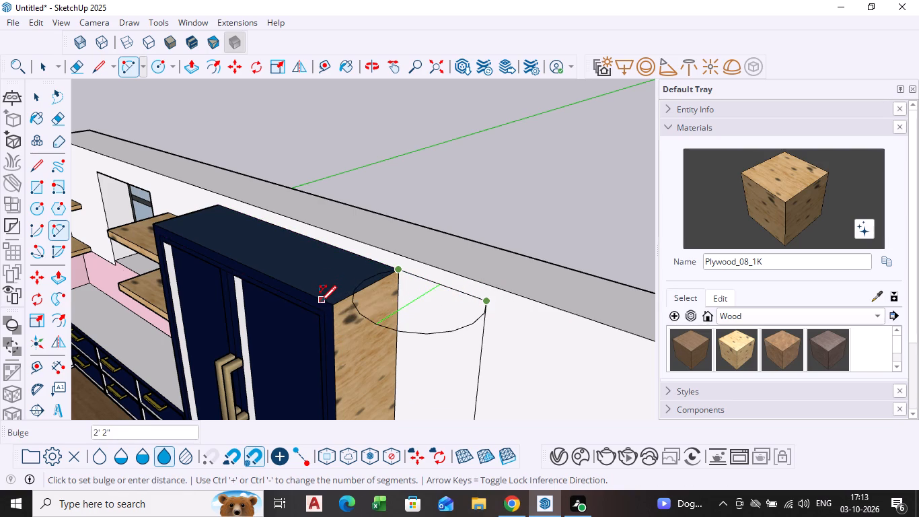
click(320, 305)
key(space)
Push/Pull the rounded face beside the cabinet's top downward about 2 11/16" to form the top shelf.
click(406, 314)
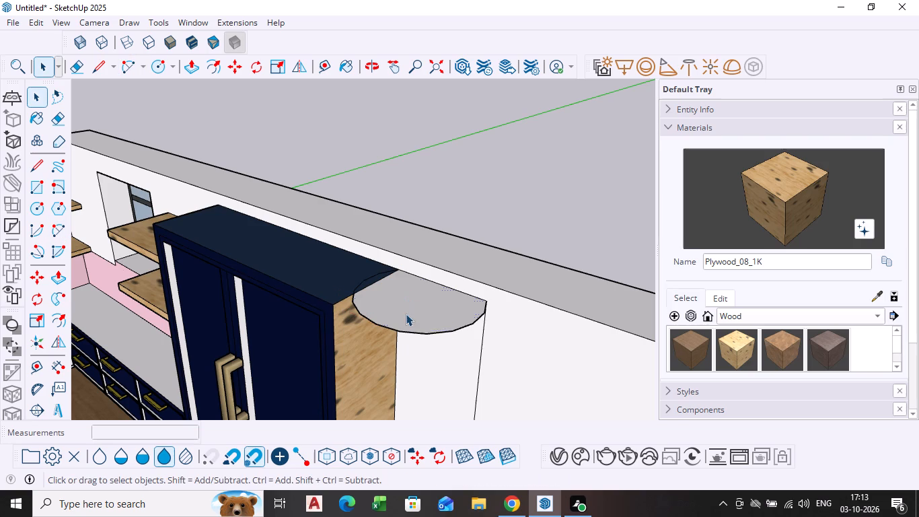
middle_drag(411, 376, 435, 314)
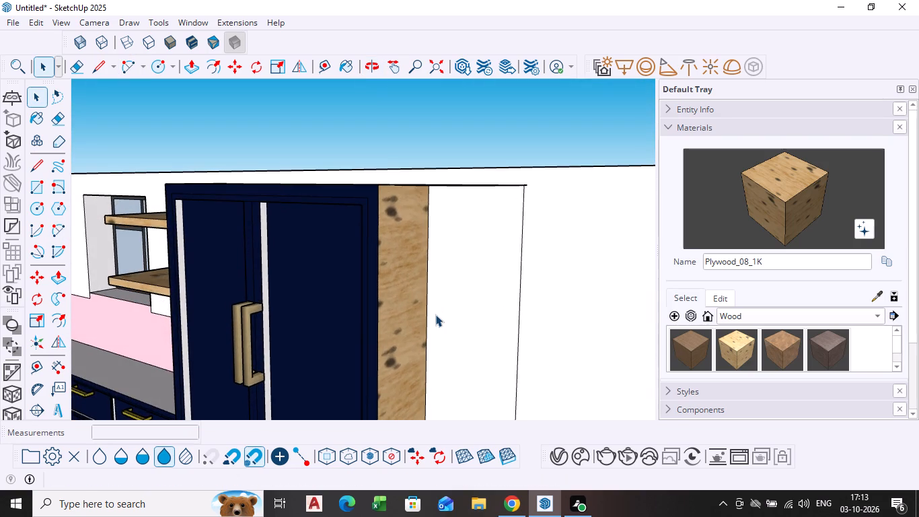
shift+scroll(436, 314, down, 1)
shift+middle_drag(436, 314, 406, 360)
middle_drag(406, 356, 410, 324)
scroll(409, 327, up, 3)
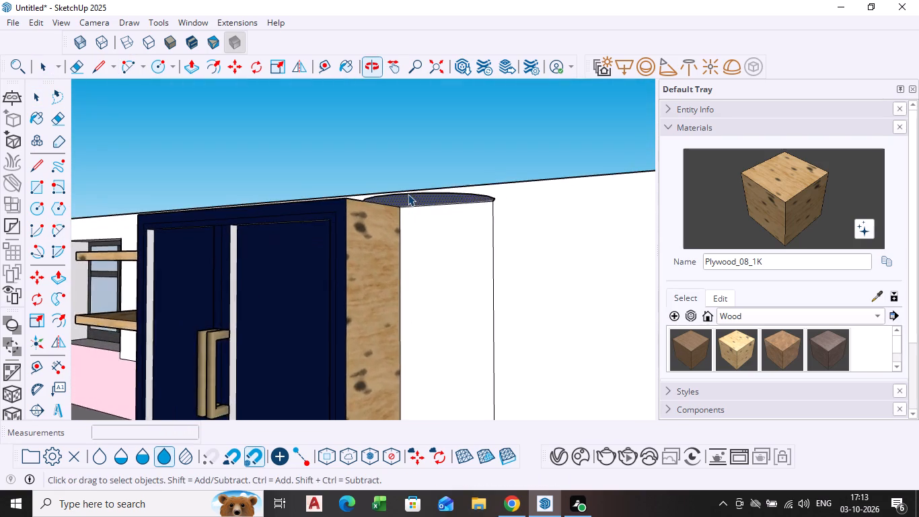
scroll(408, 194, up, 1)
click(413, 203)
key(p)
click(413, 203)
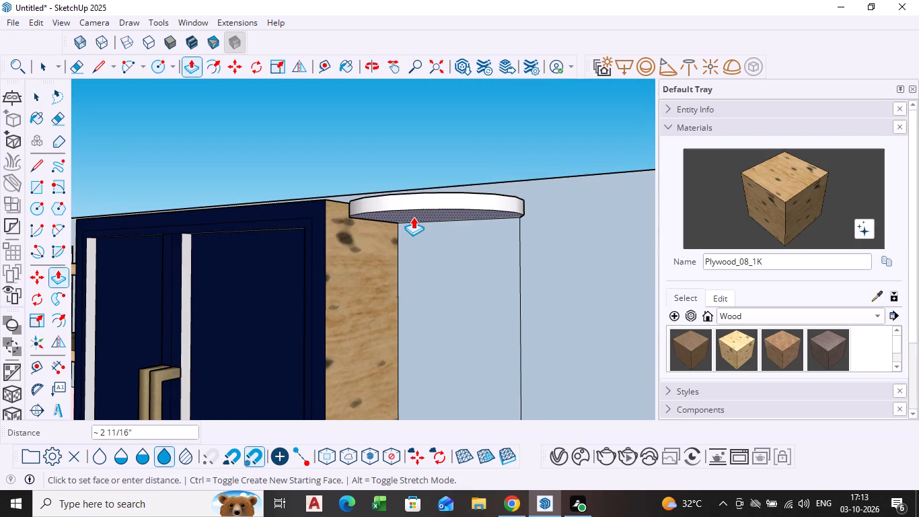
click(413, 217)
key(space)
Delete the piece of the shelf's arc edge that overlaps the navy cabinet's top.
scroll(412, 244, down, 5)
middle_drag(412, 246, 414, 304)
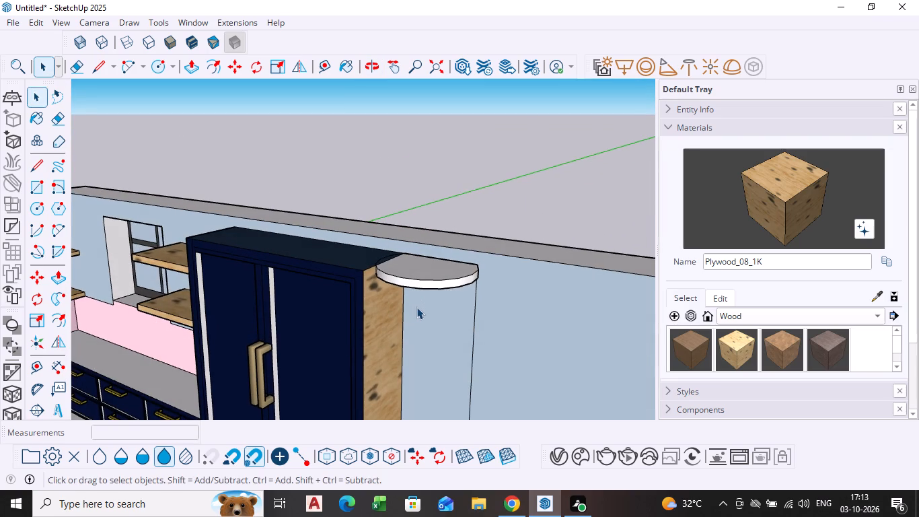
key(space)
middle_drag(392, 265, 396, 327)
scroll(396, 322, up, 4)
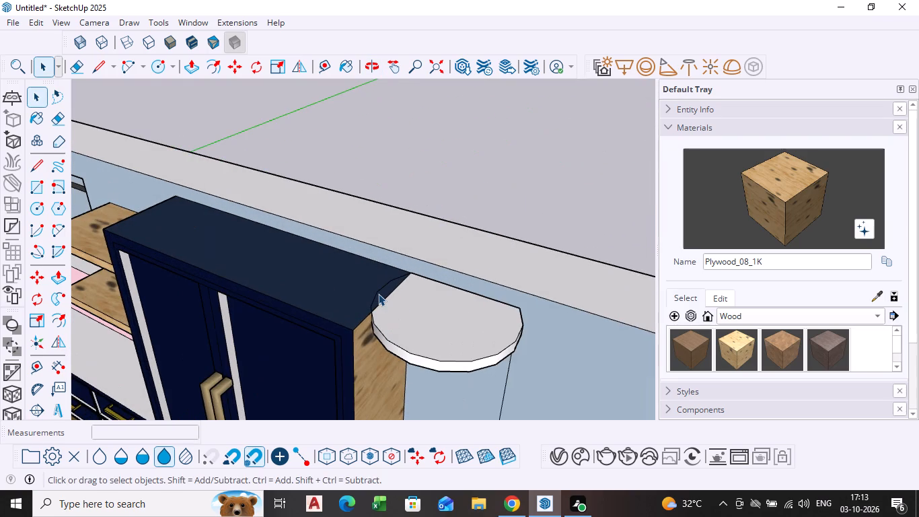
click(378, 294)
key(Delete)
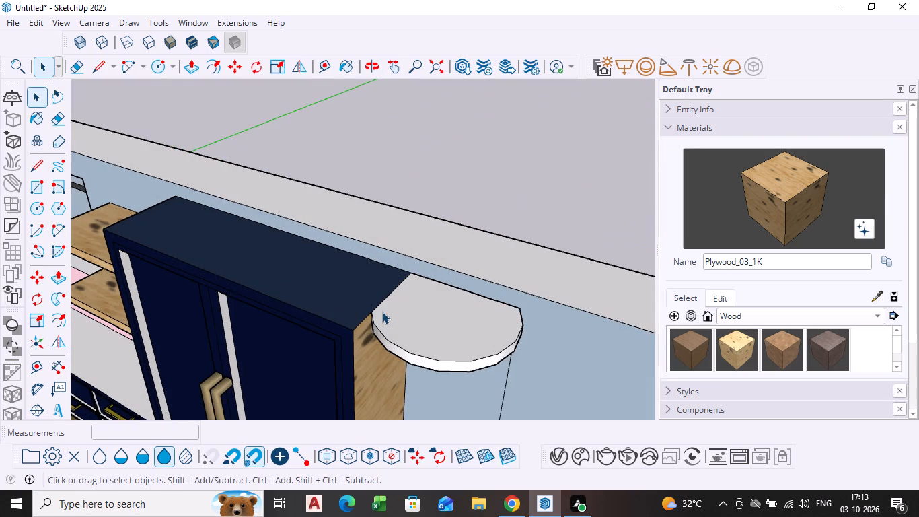
Reverse the long wall face behind the navy cabinet and rounded shelf so its white side faces the room.
scroll(382, 312, down, 6)
shift+middle_drag(378, 333, 282, 286)
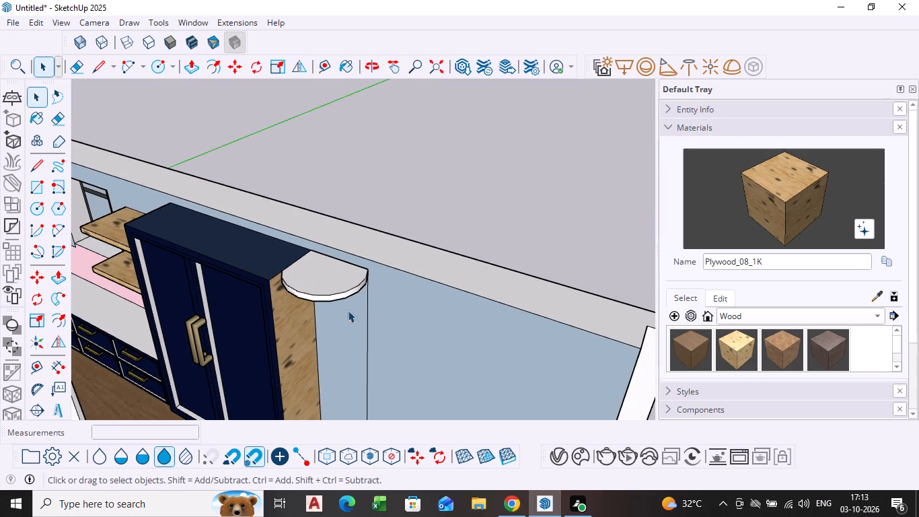
middle_drag(340, 296, 330, 234)
scroll(490, 320, down, 3)
middle_drag(479, 310, 431, 253)
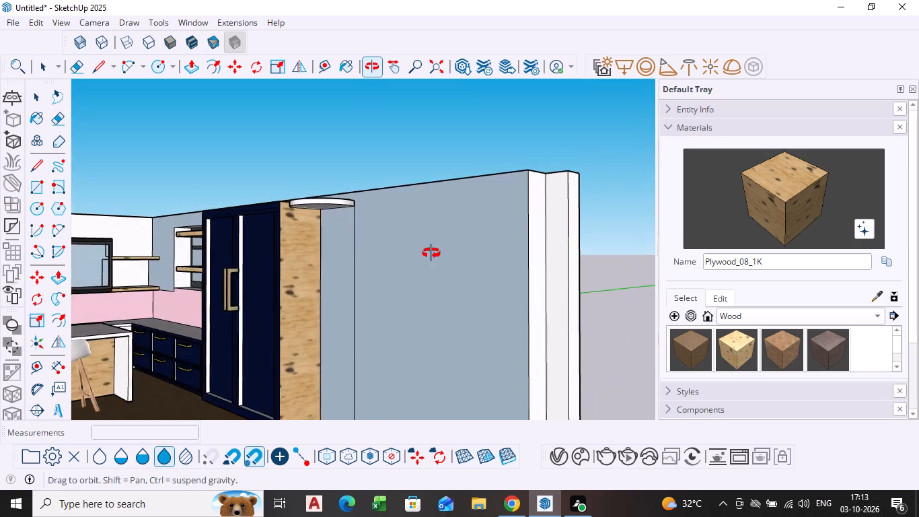
middle_drag(431, 253, 443, 275)
middle_drag(355, 243, 357, 292)
scroll(353, 244, down, 1)
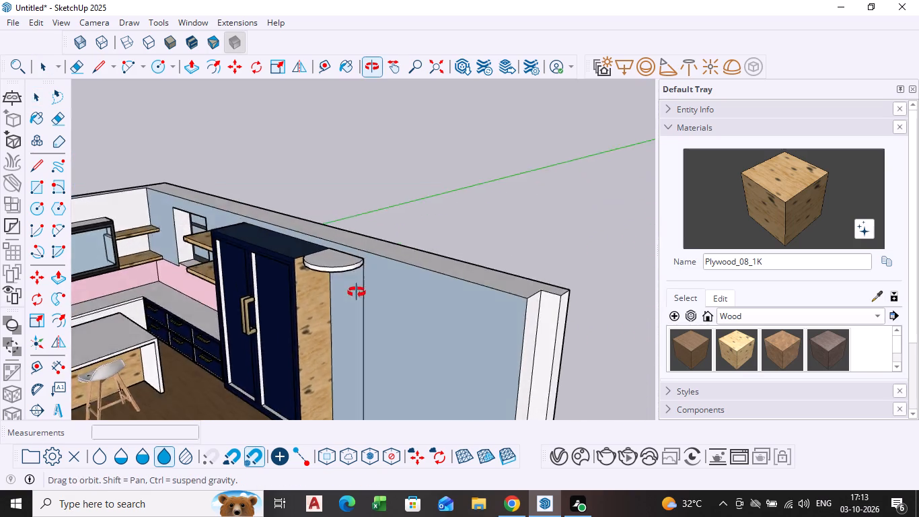
middle_drag(357, 292, 437, 354)
right_click(455, 322)
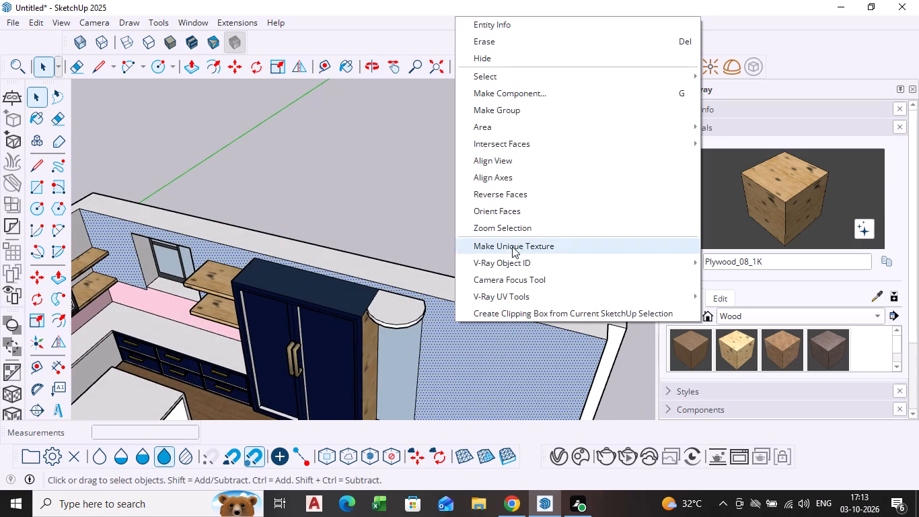
click(523, 194)
scroll(505, 312, down, 1)
middle_drag(505, 312, 486, 289)
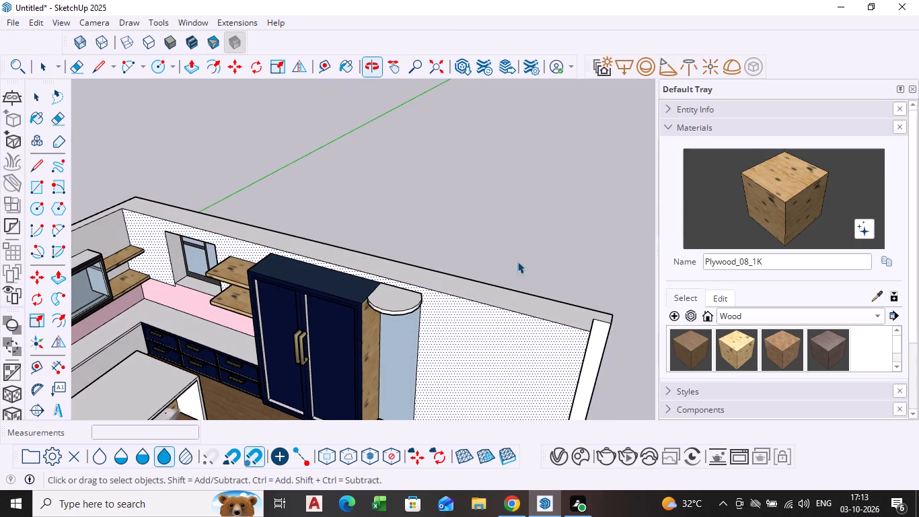
click(523, 256)
Reverse the narrow wall rectangle's face below the rounded shelf to match the surrounding wall.
scroll(544, 390, down, 2)
shift+middle_drag(544, 390, 442, 287)
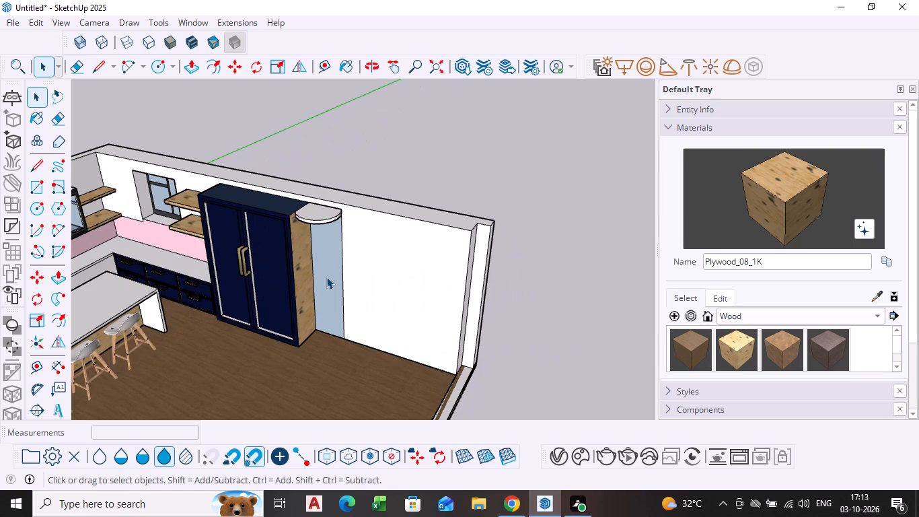
click(326, 277)
right_click(326, 277)
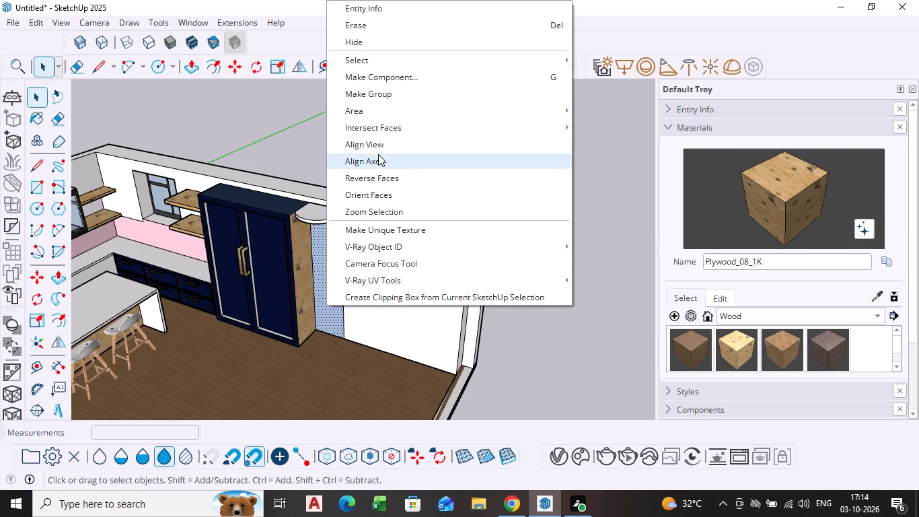
click(373, 171)
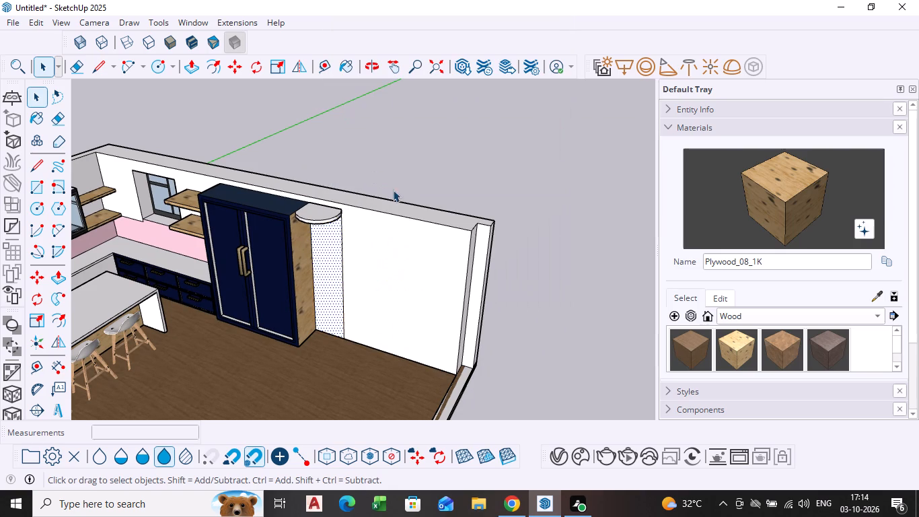
click(483, 181)
Copy the rounded shelf's top face and its edges straight down about 9' 2 3/4", just above the floor beside the cabinet.
scroll(265, 261, down, 1)
shift+middle_drag(265, 261, 266, 300)
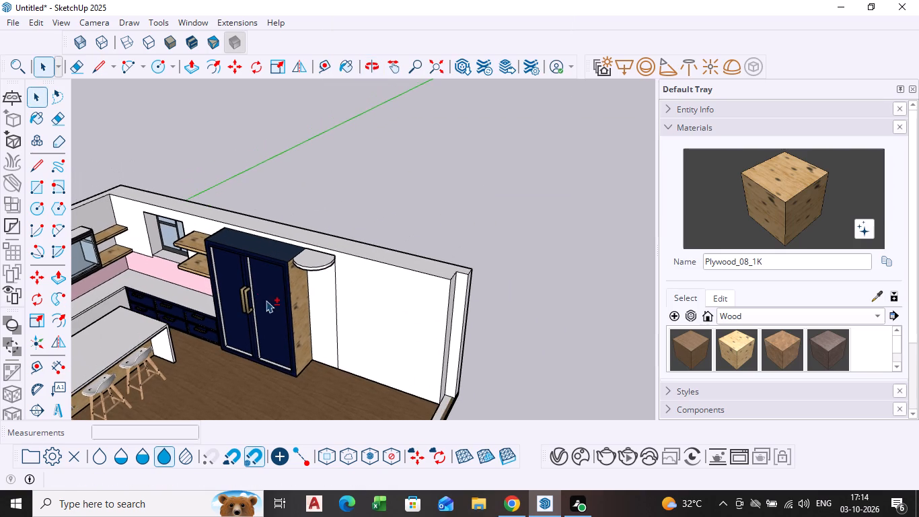
scroll(266, 300, up, 1)
middle_drag(266, 300, 267, 267)
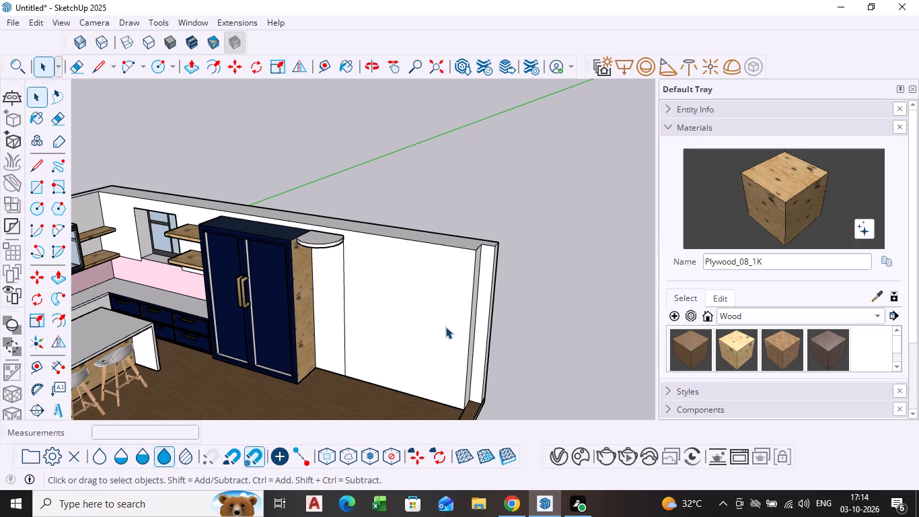
middle_drag(211, 332, 279, 340)
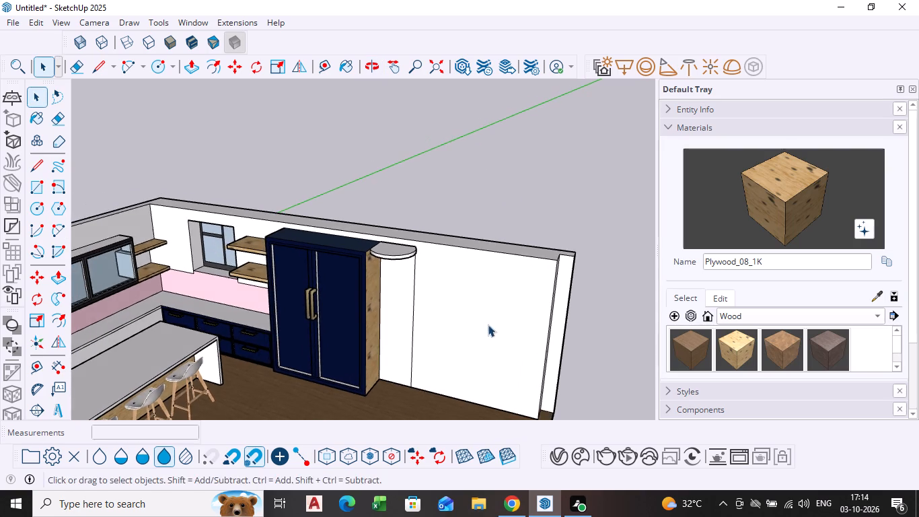
middle_drag(453, 321, 449, 309)
scroll(453, 321, up, 1)
scroll(390, 235, up, 3)
double_click(380, 240)
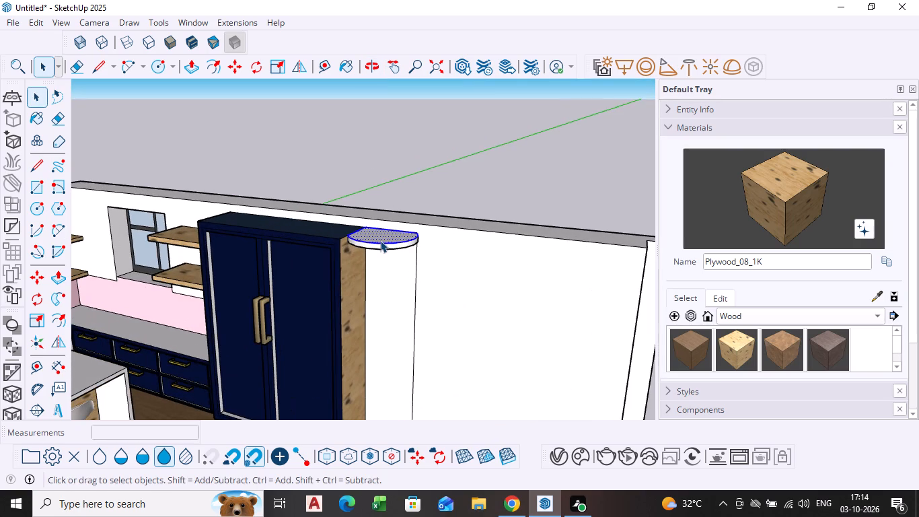
key(m)
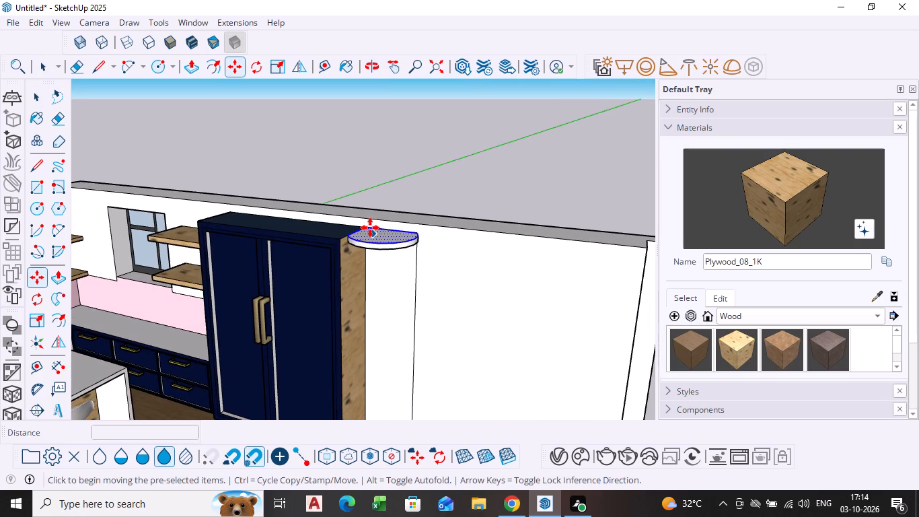
click(369, 226)
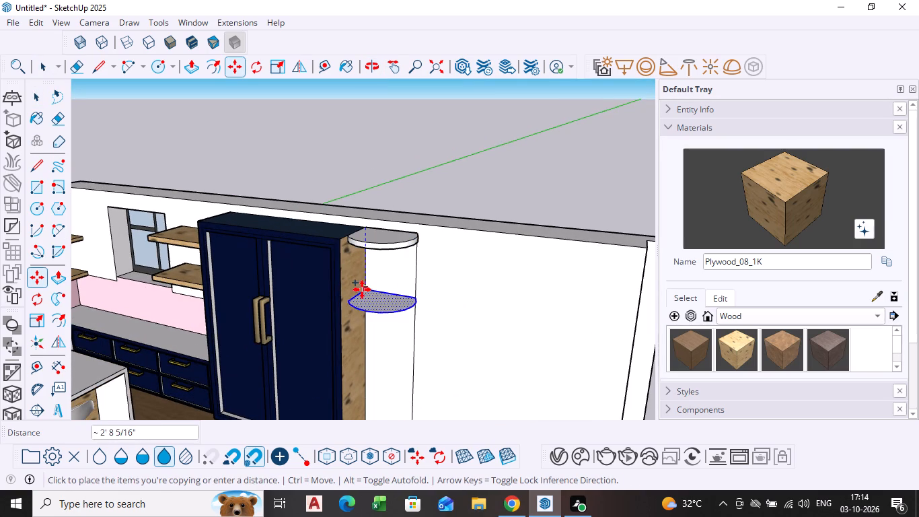
scroll(361, 289, up, 4)
scroll(361, 289, down, 1)
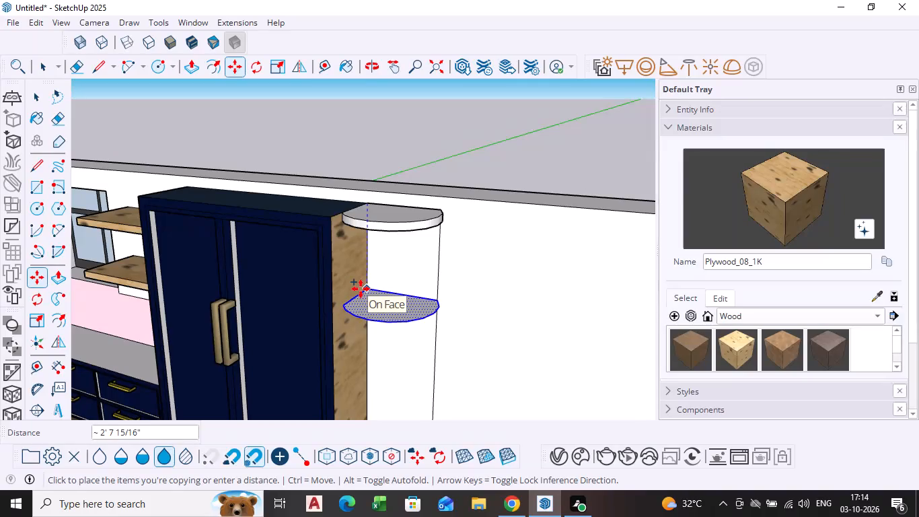
scroll(361, 289, down, 4)
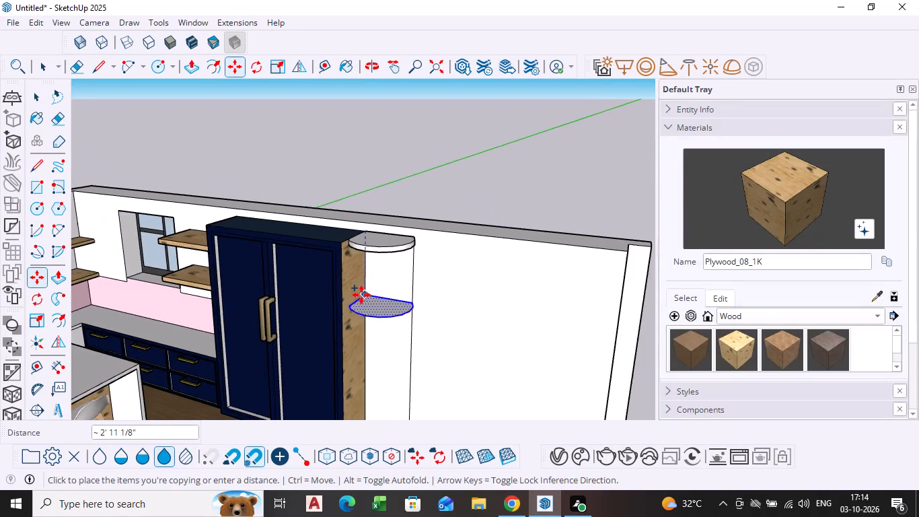
middle_drag(361, 295, 349, 193)
scroll(352, 310, up, 4)
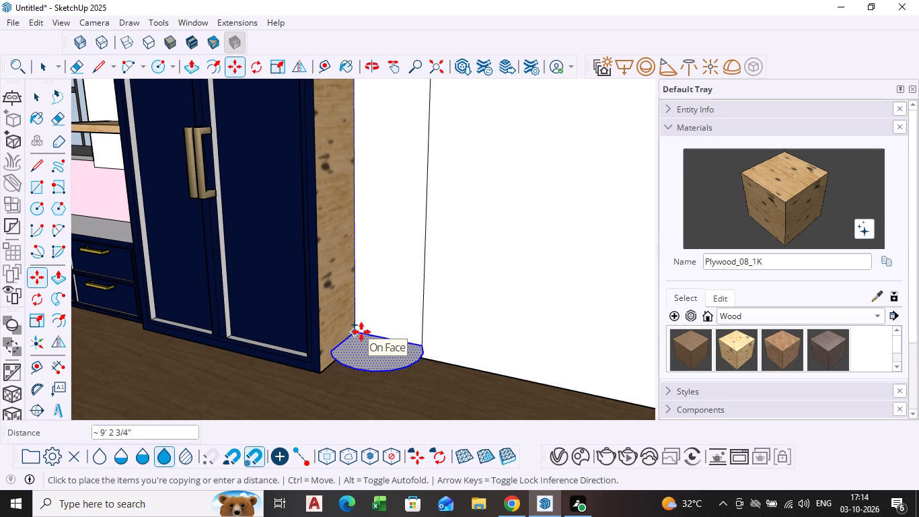
click(361, 332)
Divide the copy distance into 4 equal spaces to array the rounded faces between the top shelf and the lowest copy.
key(slash)
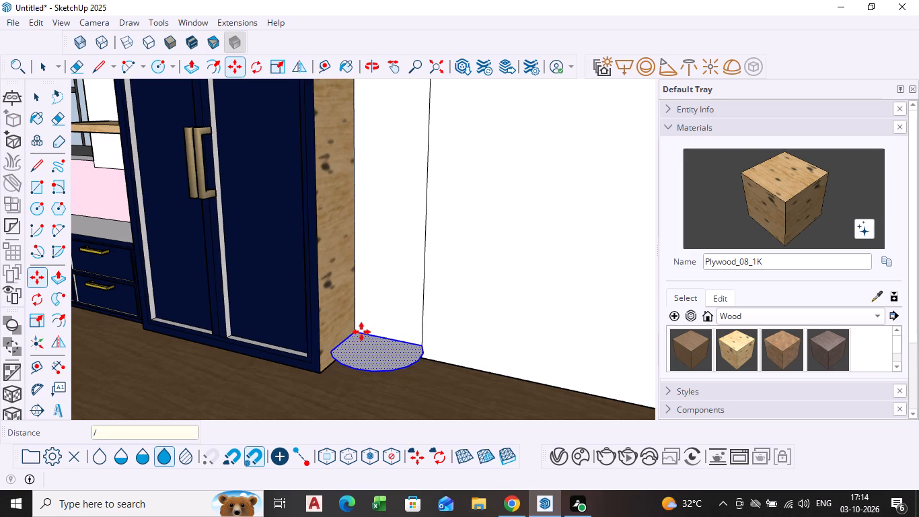
key(4)
key(Return)
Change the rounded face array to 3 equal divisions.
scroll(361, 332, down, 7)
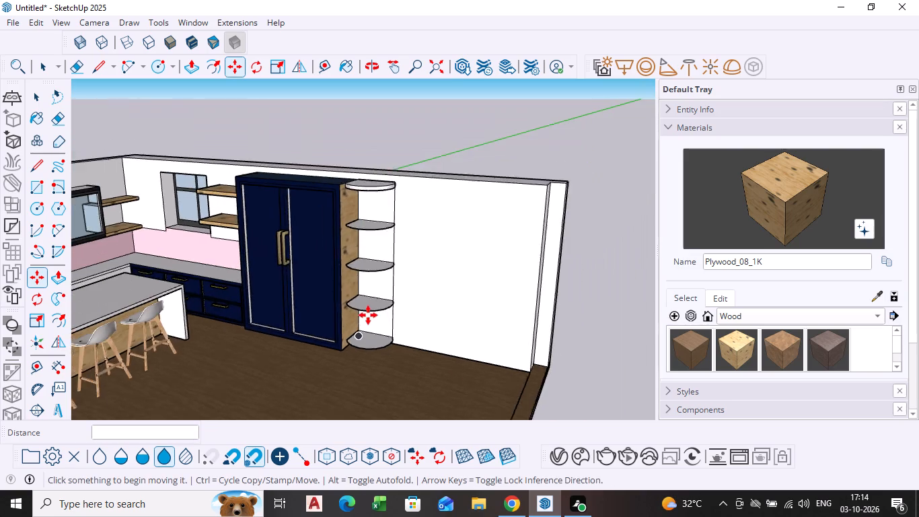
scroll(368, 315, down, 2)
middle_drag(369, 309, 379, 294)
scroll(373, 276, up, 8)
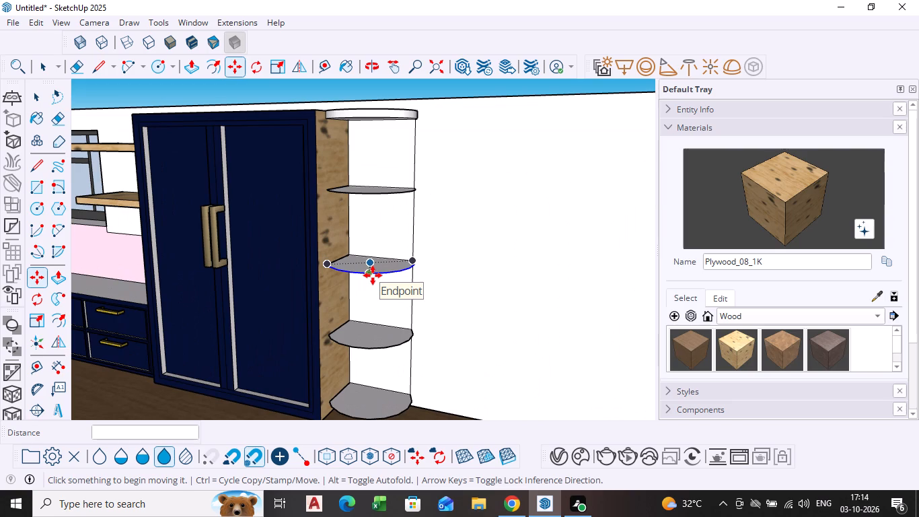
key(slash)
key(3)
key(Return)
Set the rounded face array to 4 equal divisions and finish the move.
scroll(376, 285, down, 1)
middle_drag(376, 285, 359, 276)
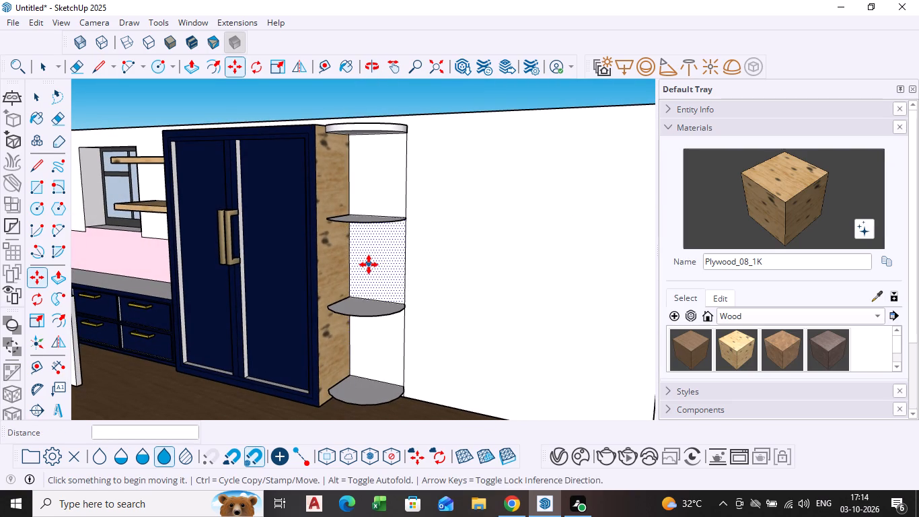
text(/4)
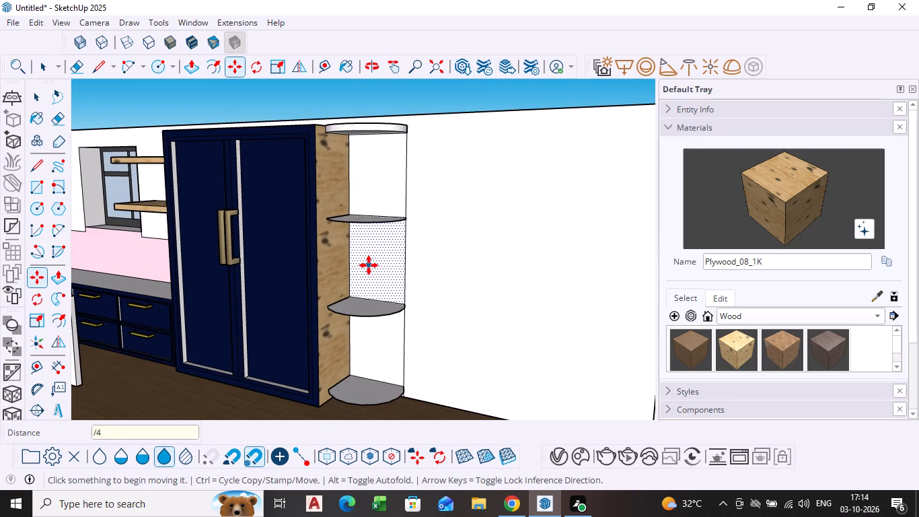
key(Return)
key(space)
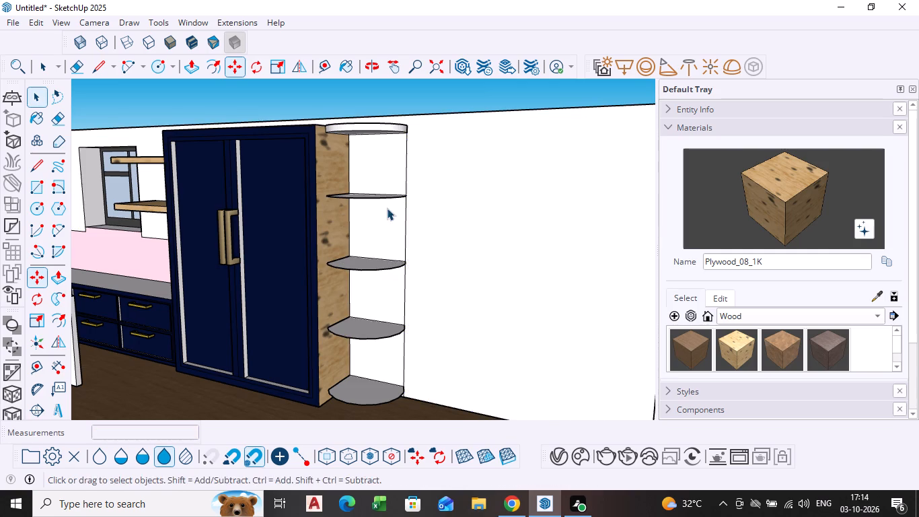
Push/Pull the rounded face second from the top to the same thickness as the top shelf.
middle_drag(387, 209, 405, 305)
scroll(319, 243, up, 4)
click(370, 248)
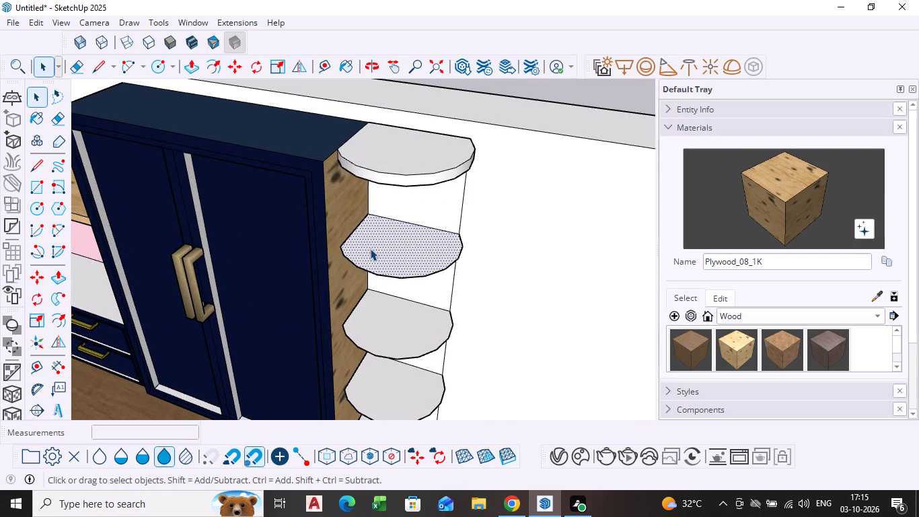
middle_drag(388, 300, 421, 180)
middle_drag(395, 240, 395, 217)
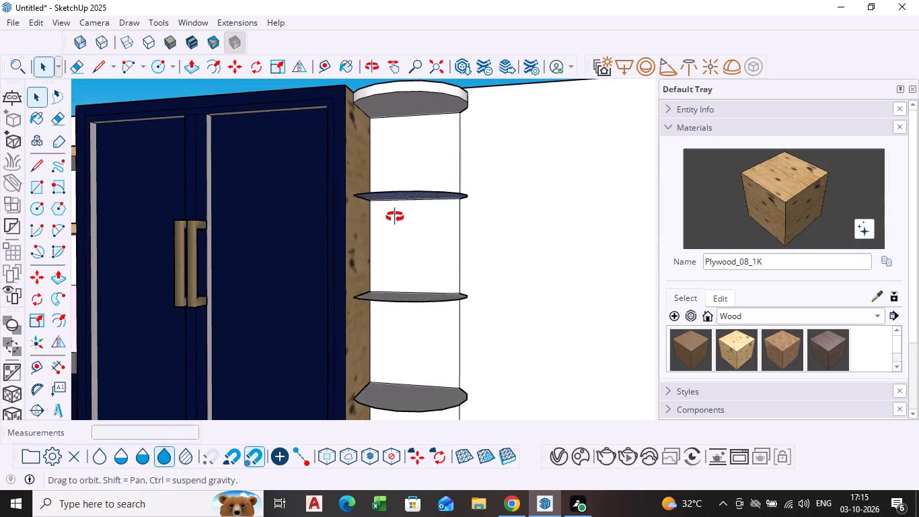
middle_drag(395, 217, 395, 210)
scroll(406, 189, up, 4)
click(404, 195)
key(p)
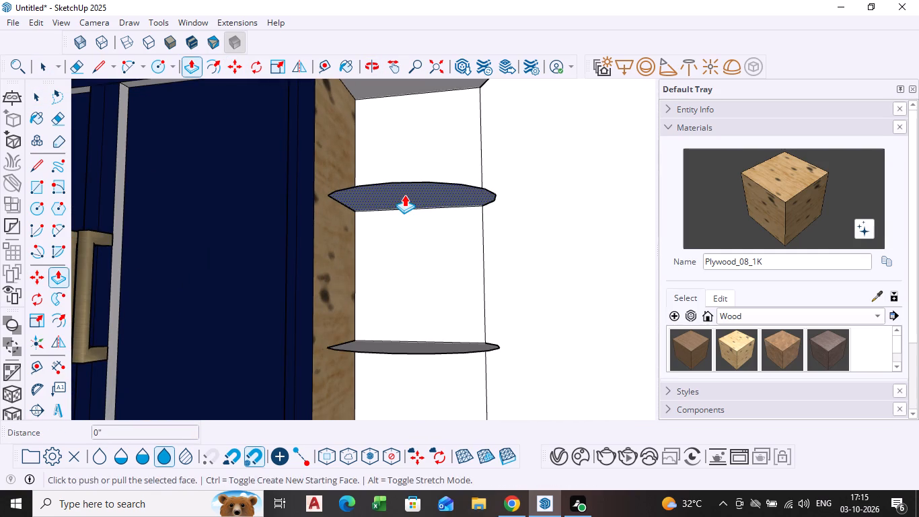
double_click(404, 195)
Push/Pull the third rounded face from the top by the same thickness to form the middle shelf.
middle_drag(414, 369, 415, 308)
scroll(410, 330, up, 2)
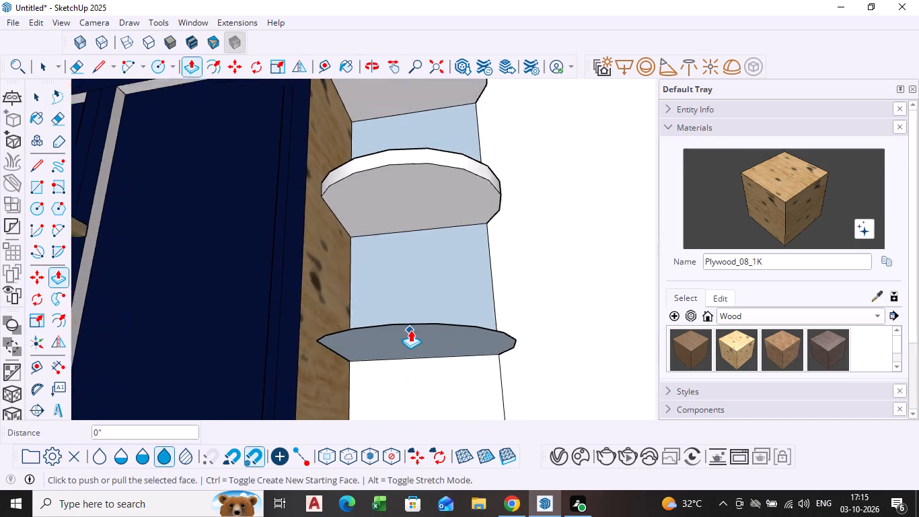
scroll(410, 330, up, 1)
key(space)
click(410, 334)
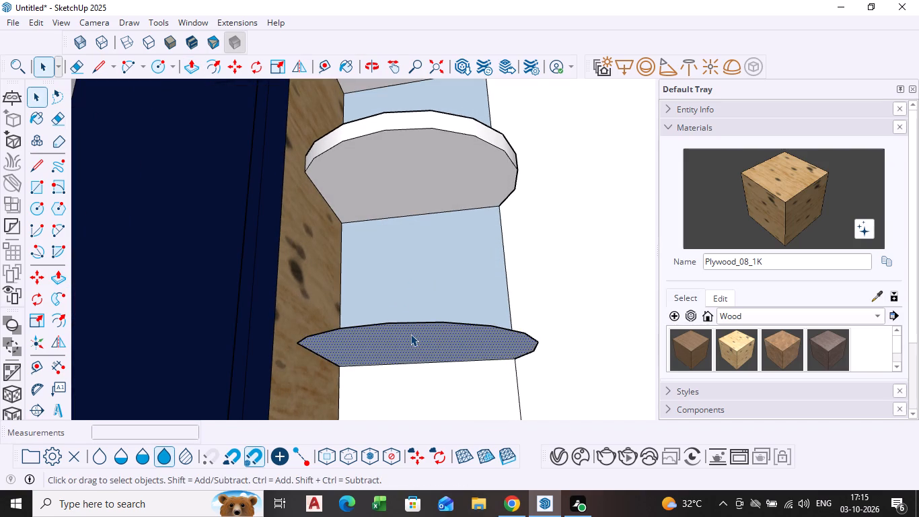
key(p)
double_click(410, 334)
Push/Pull the fourth rounded face from the top by the same thickness as the shelves above it.
scroll(410, 339, down, 8)
ctrl+middle_drag(410, 348, 364, 274)
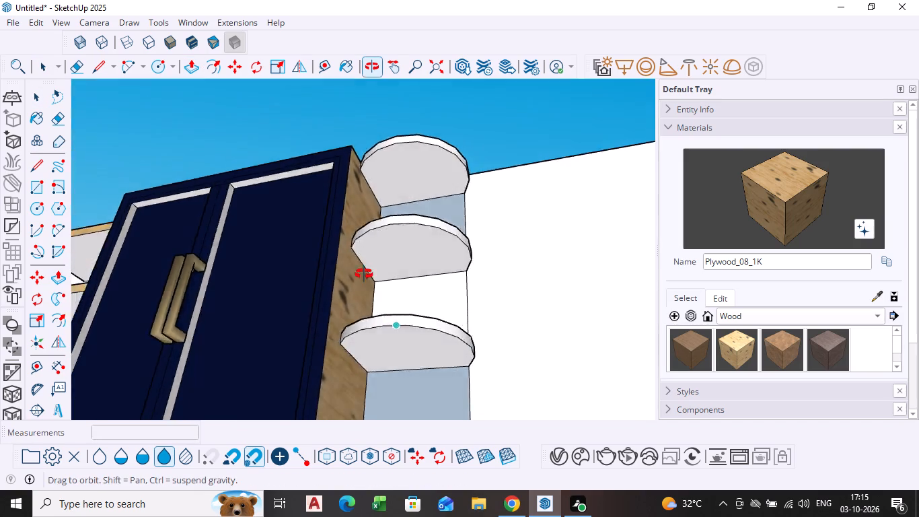
ctrl+middle_drag(364, 274, 349, 250)
click(444, 62)
scroll(445, 230, down, 3)
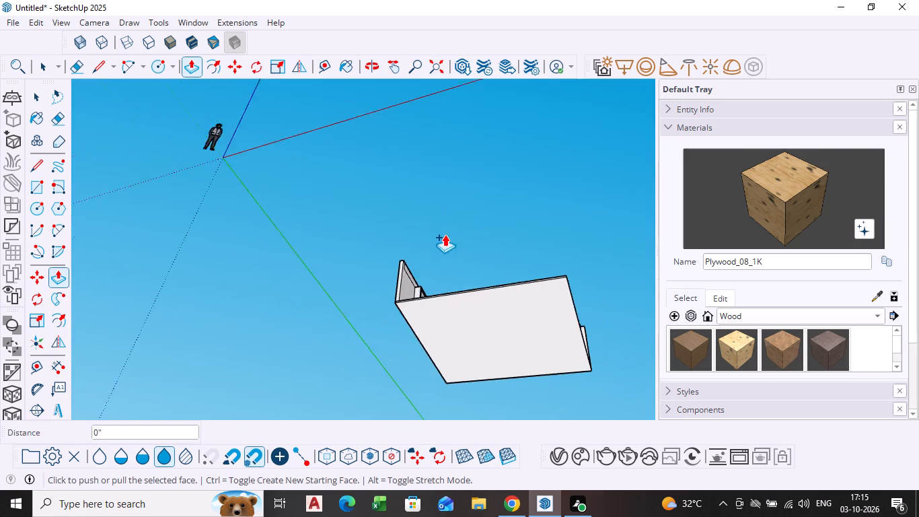
scroll(445, 234, down, 1)
middle_drag(459, 321, 456, 473)
scroll(509, 307, up, 14)
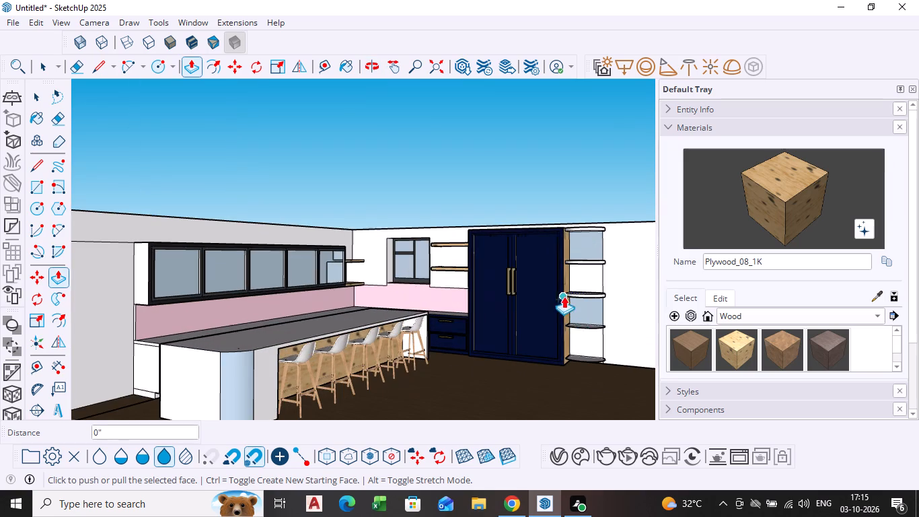
middle_drag(586, 331, 476, 308)
scroll(478, 321, up, 5)
middle_click(478, 321)
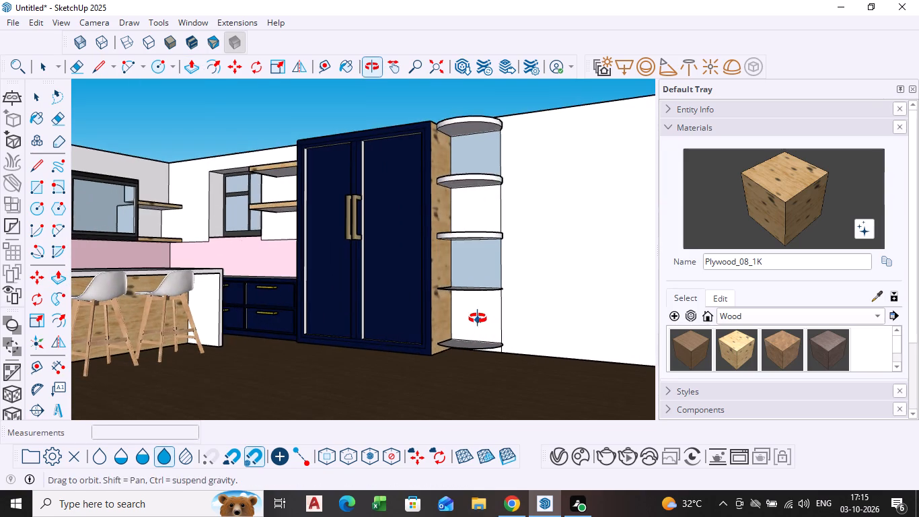
scroll(474, 312, up, 4)
middle_drag(474, 309, 478, 278)
scroll(476, 268, up, 4)
key(space)
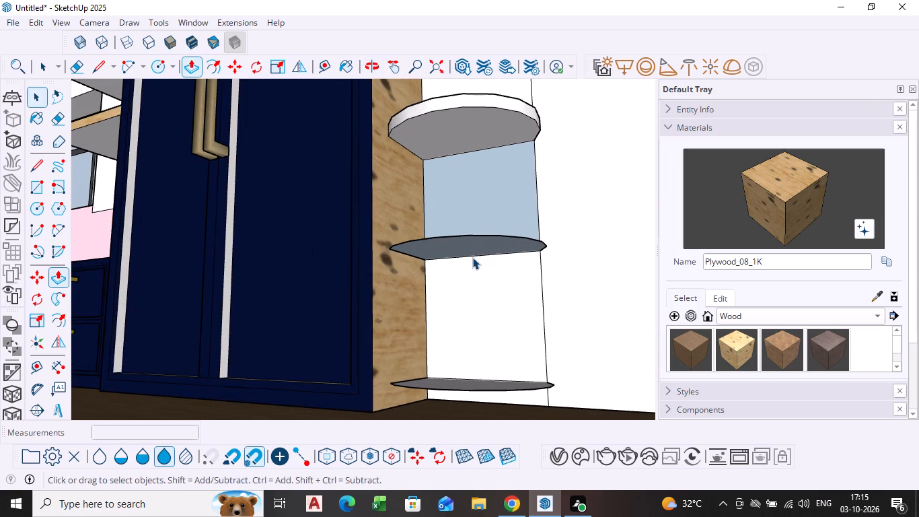
click(472, 250)
key(p)
double_click(472, 250)
Push/Pull the lowest rounded face above the floor to the matching shelf thickness, undoing the first attempt and repeating it.
scroll(474, 325, down, 3)
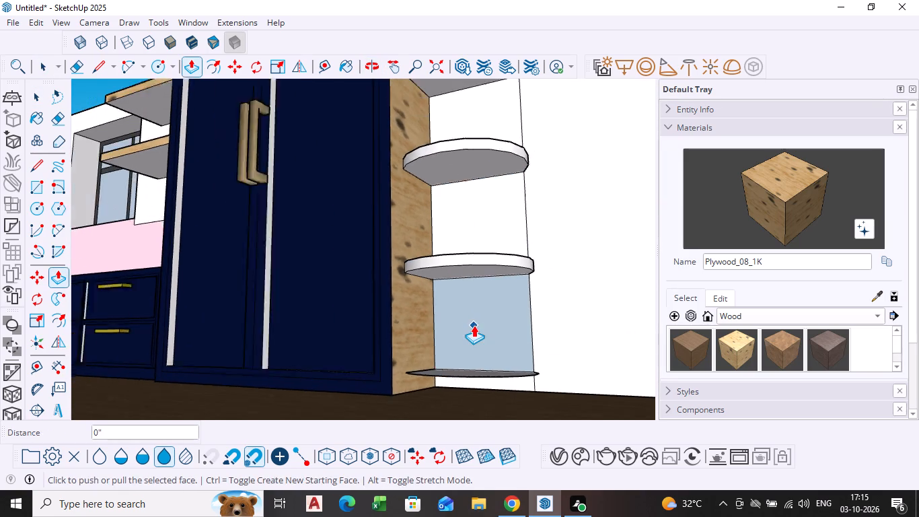
middle_drag(474, 325, 451, 262)
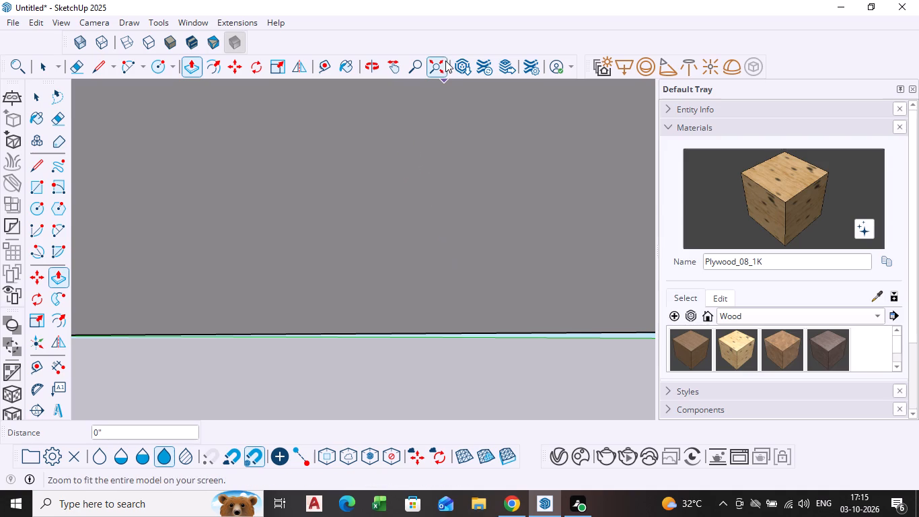
click(443, 63)
scroll(542, 353, up, 5)
scroll(515, 255, up, 4)
middle_drag(513, 252, 502, 254)
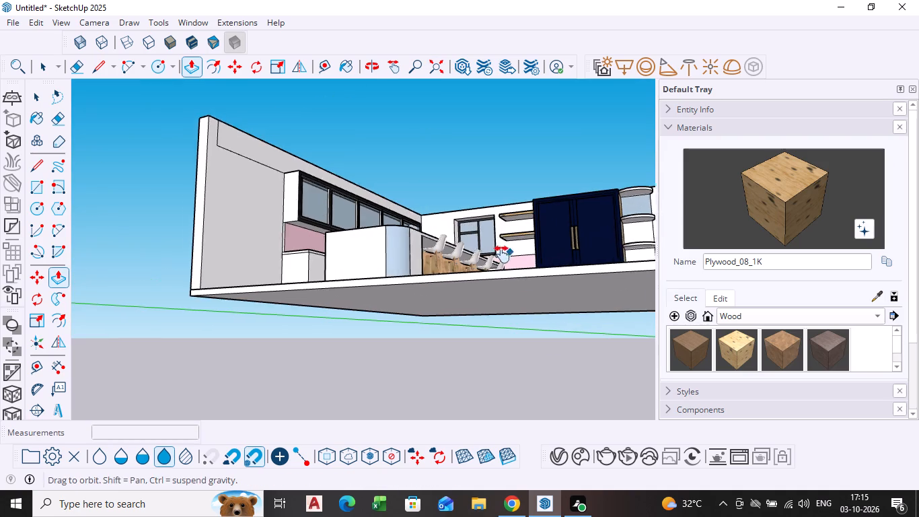
middle_drag(502, 254, 445, 266)
middle_drag(461, 272, 435, 315)
scroll(435, 315, up, 1)
scroll(614, 280, up, 8)
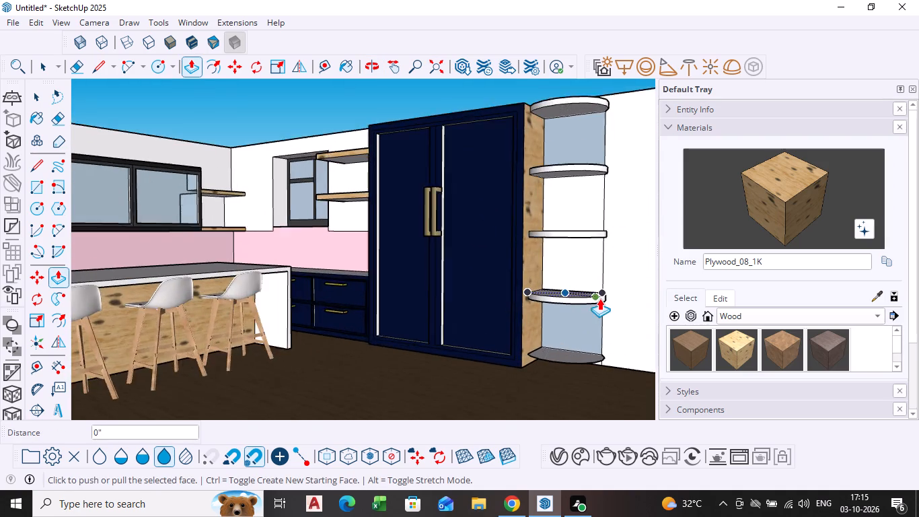
shift+middle_drag(597, 299, 509, 261)
middle_drag(455, 349, 458, 336)
scroll(463, 336, up, 4)
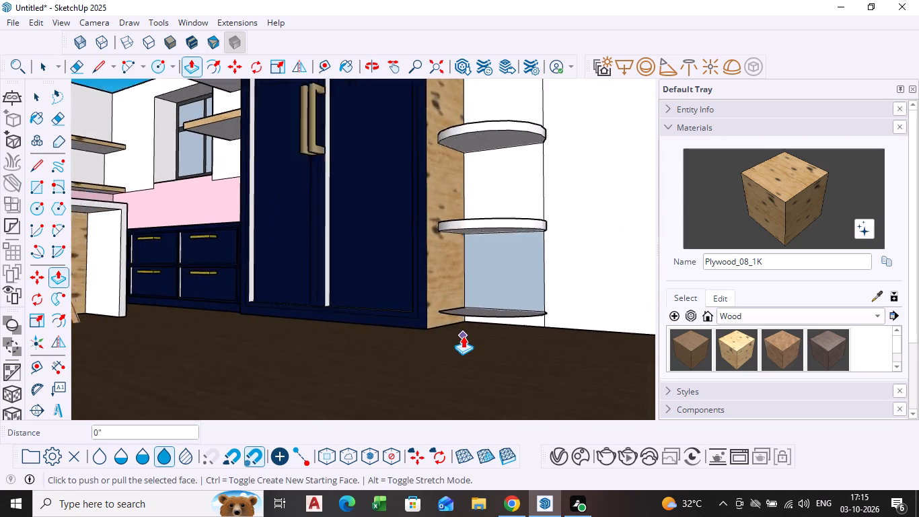
middle_drag(463, 329, 463, 318)
scroll(468, 318, up, 4)
middle_click(468, 313)
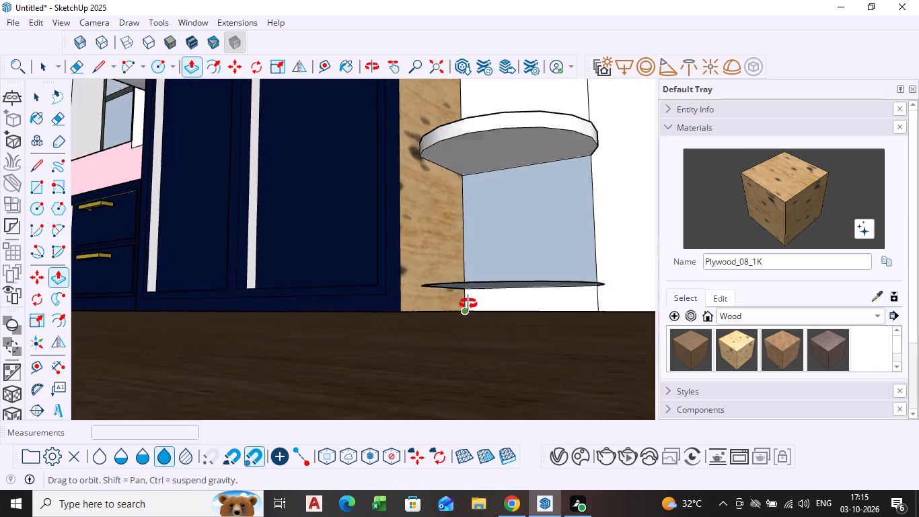
scroll(472, 307, up, 4)
middle_drag(472, 305, 472, 296)
scroll(473, 295, up, 3)
double_click(494, 249)
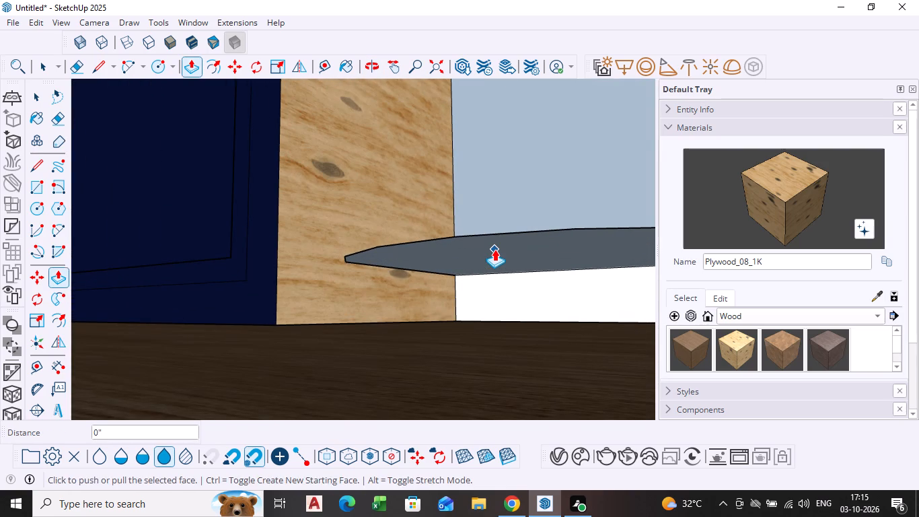
key(ctrl+z)
key(space)
click(494, 253)
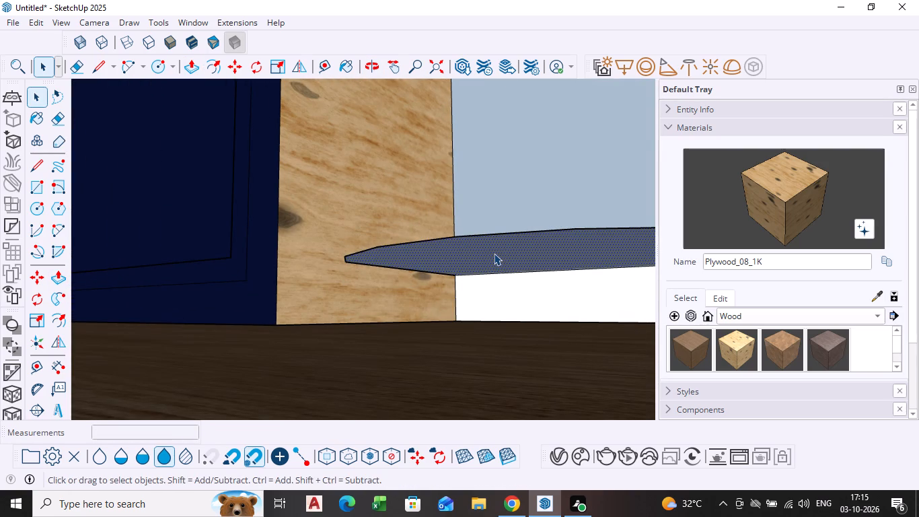
key(p)
double_click(494, 253)
scroll(493, 263, down, 6)
middle_drag(494, 304, 494, 332)
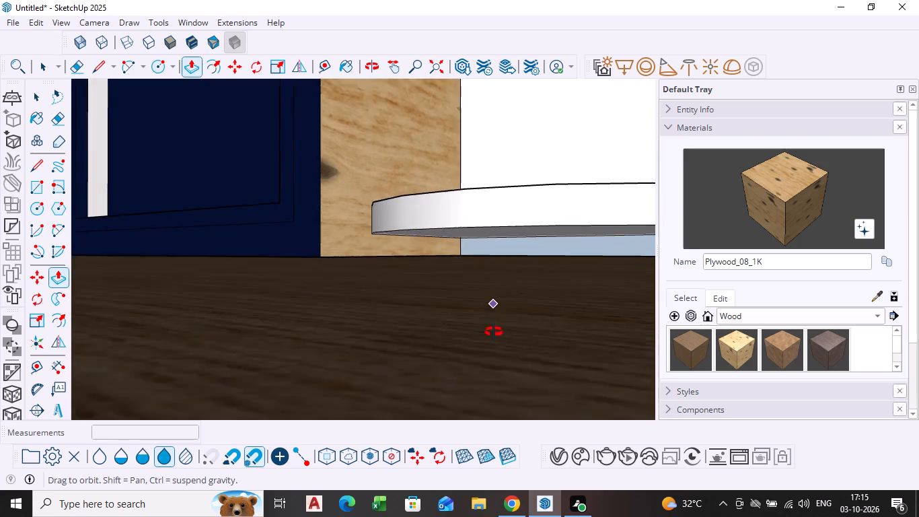
middle_drag(494, 332, 497, 356)
key(space)
key(space)
Reverse the wall face behind the shelves between the top and second shelves.
scroll(472, 336, down, 9)
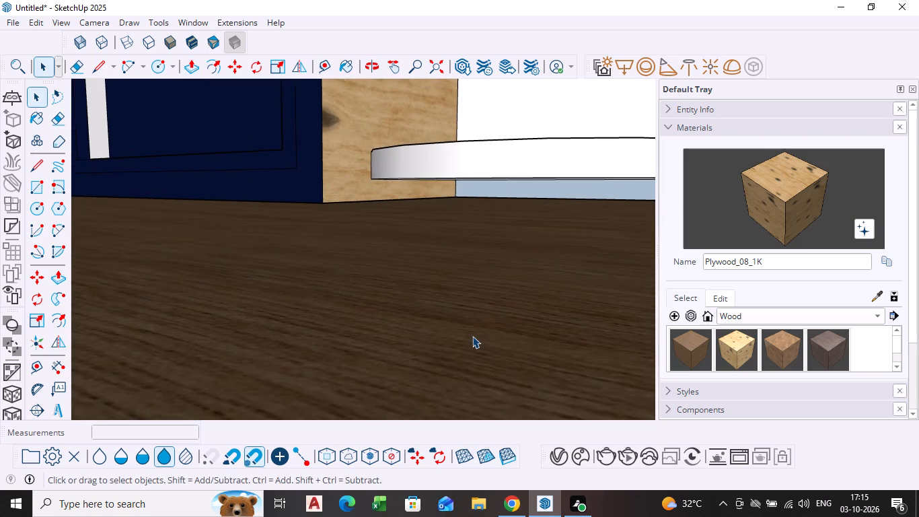
scroll(472, 336, down, 20)
scroll(472, 336, down, 3)
shift+scroll(467, 325, down, 6)
scroll(426, 300, down, 4)
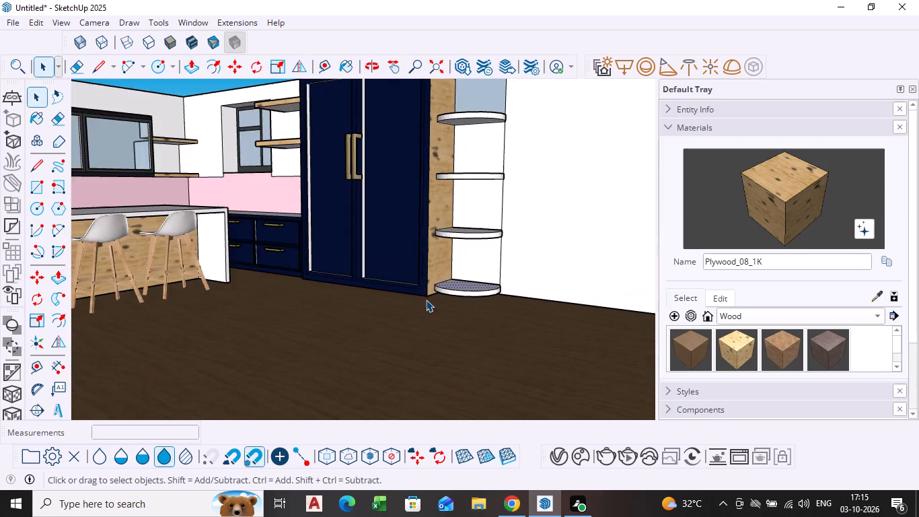
scroll(426, 300, down, 7)
shift+middle_drag(420, 294, 394, 317)
scroll(439, 217, up, 4)
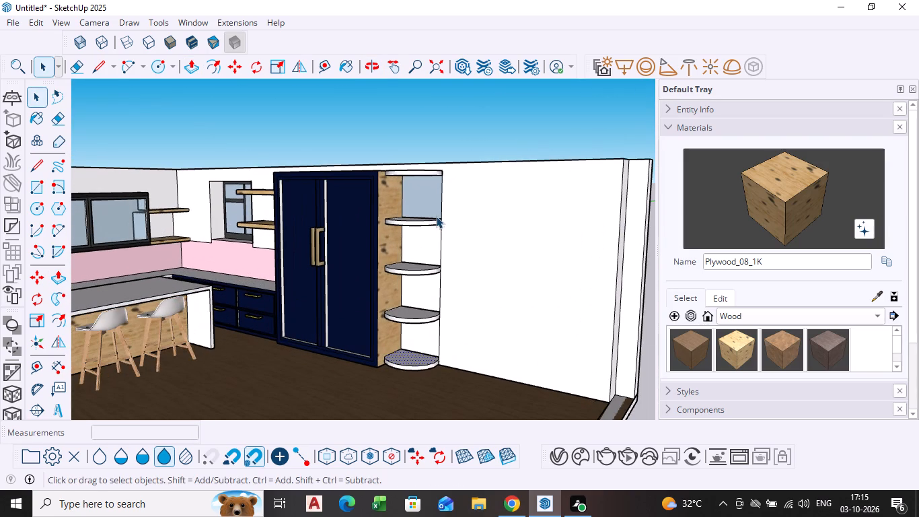
click(429, 205)
right_click(429, 205)
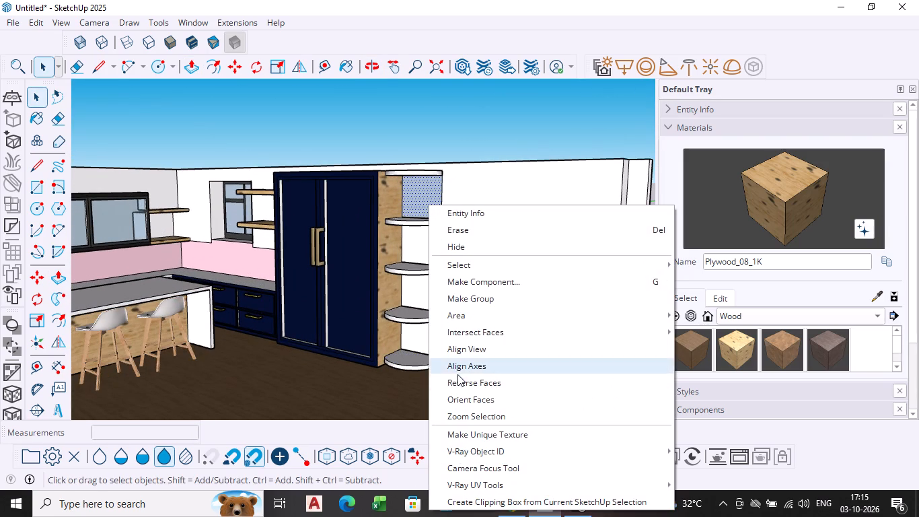
click(458, 376)
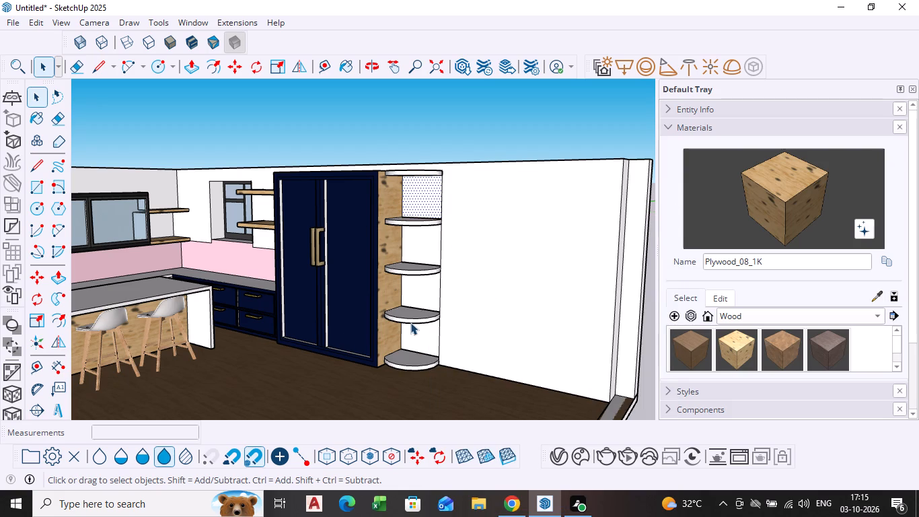
Paint the four wall sections between the rounded shelves with Plywood_08_1K.
click(770, 204)
click(431, 203)
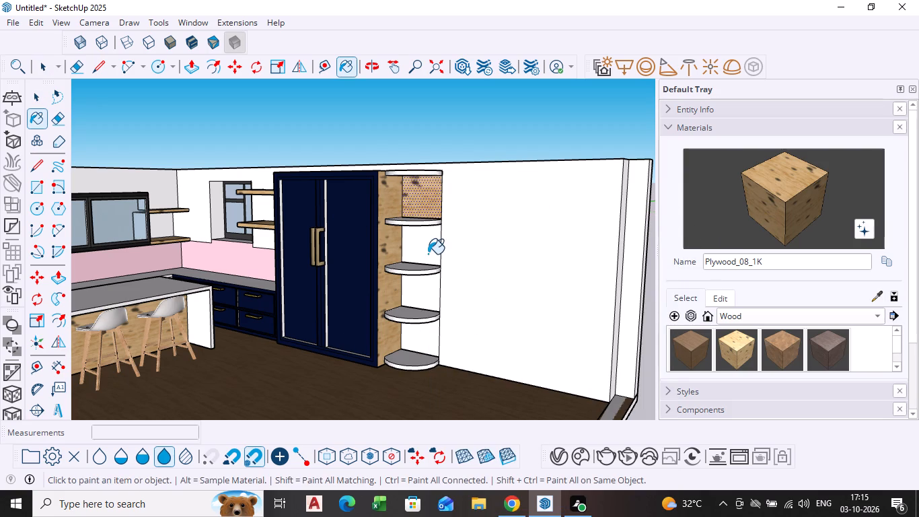
click(428, 254)
click(421, 302)
click(420, 340)
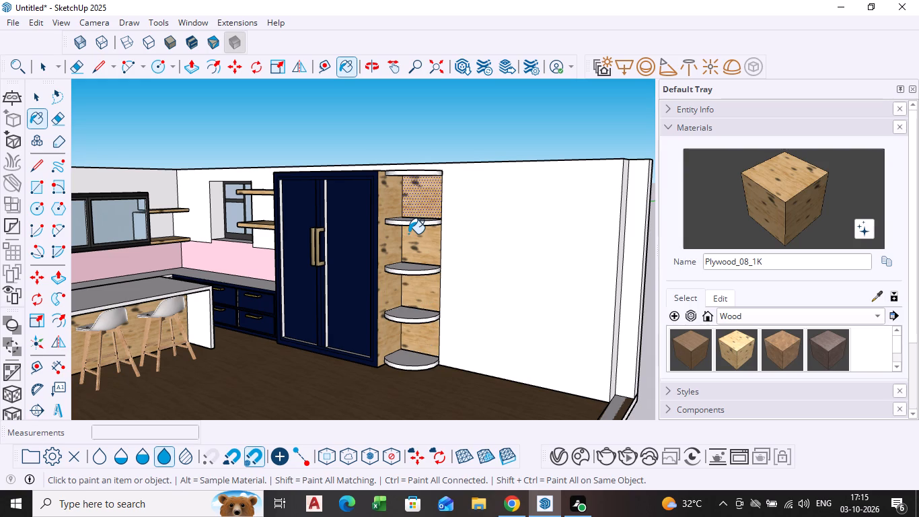
Paint the top, curved edge and underside of the second rounded shelf with Plywood_08_1K.
scroll(406, 230, up, 4)
click(416, 212)
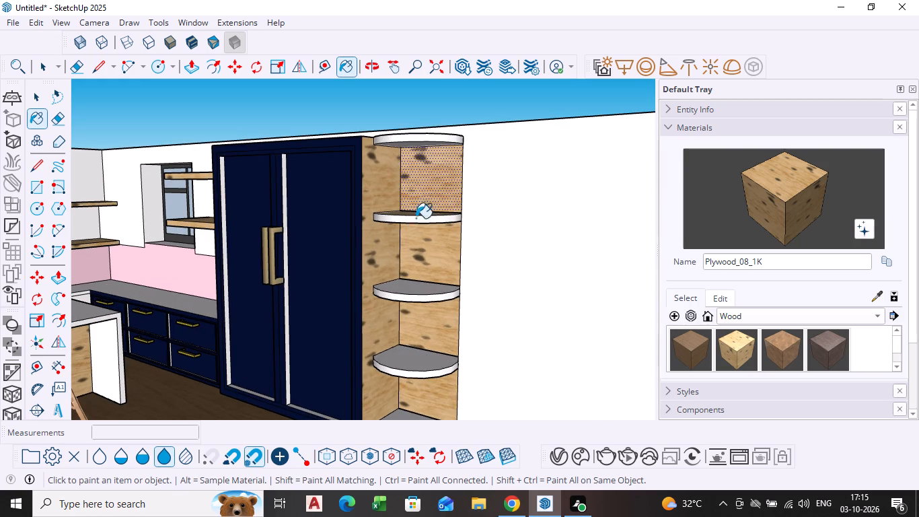
click(416, 224)
scroll(416, 228, up, 4)
middle_drag(416, 228, 421, 206)
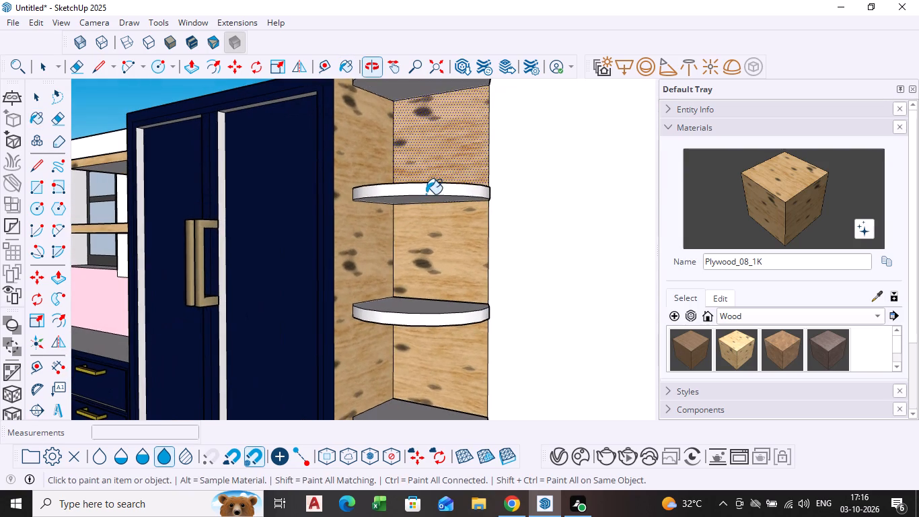
click(426, 194)
middle_drag(422, 200, 430, 164)
click(426, 180)
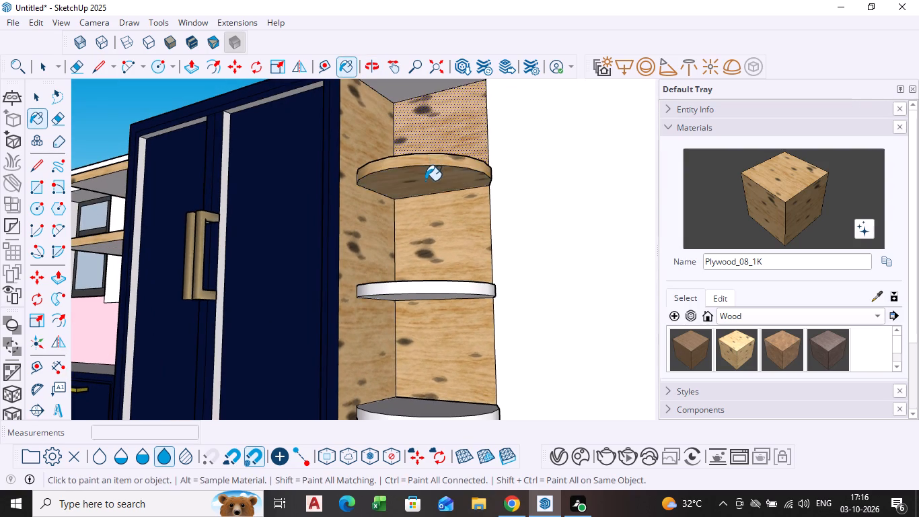
Paint the curved edge, top and underside of the uppermost rounded shelf with Plywood_08_1K.
middle_drag(425, 182, 417, 290)
click(425, 125)
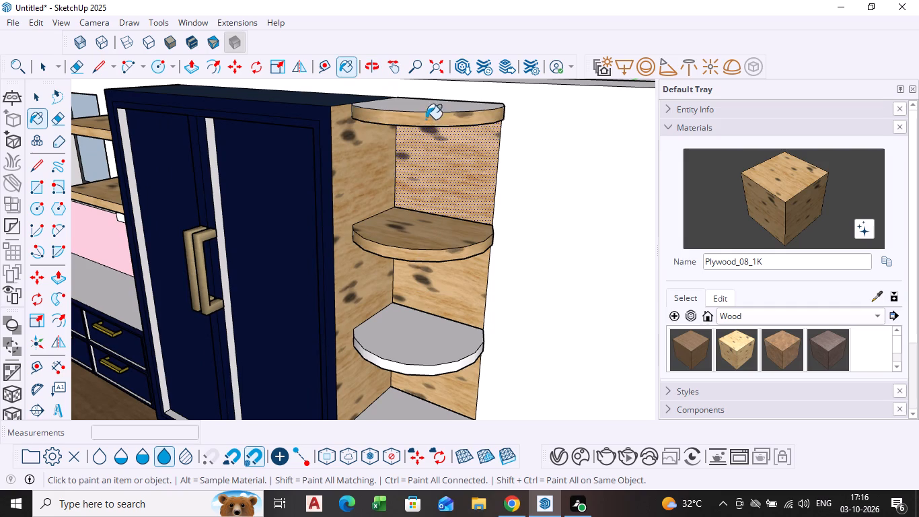
click(428, 109)
middle_drag(418, 126, 422, 92)
click(419, 106)
middle_drag(418, 112, 422, 96)
scroll(422, 96, down, 1)
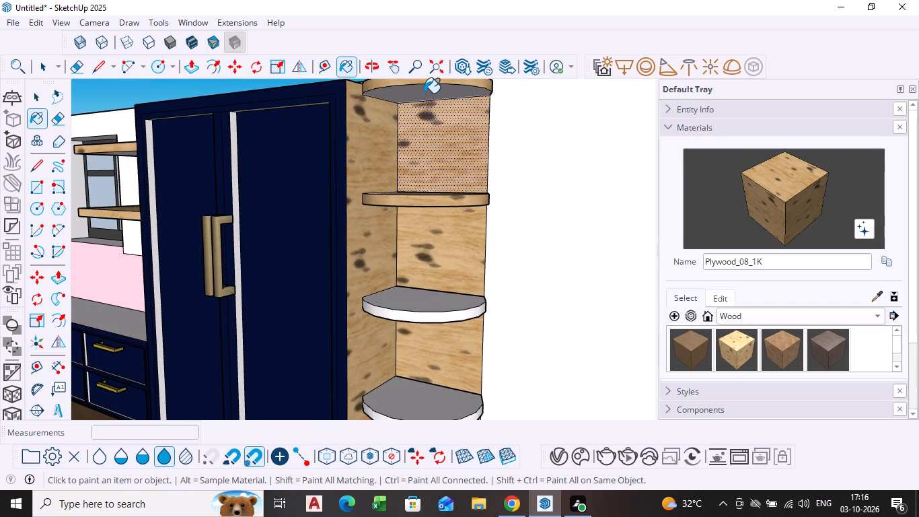
click(424, 93)
Paint the top, curved edge and underside of the third rounded shelf with Plywood_08_1K.
click(393, 302)
click(393, 322)
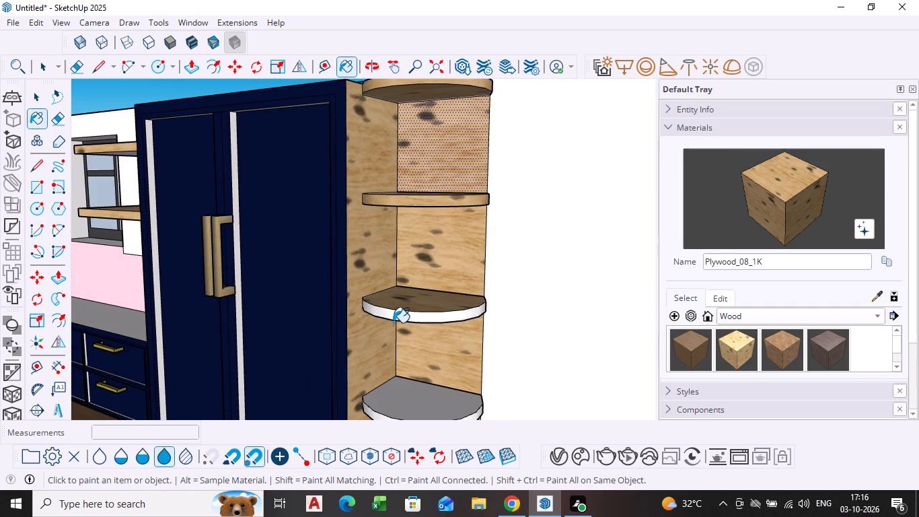
middle_drag(393, 328, 393, 294)
click(411, 285)
middle_drag(407, 301, 411, 265)
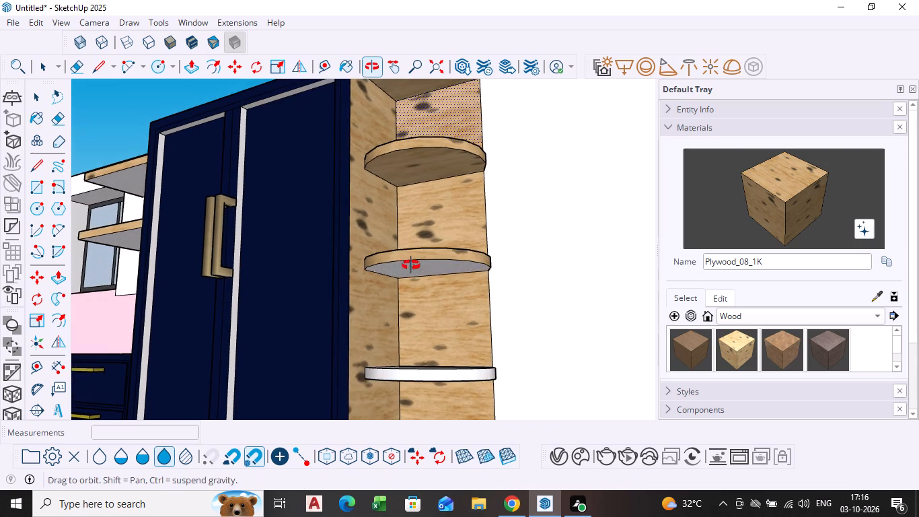
middle_drag(411, 265, 412, 265)
click(413, 266)
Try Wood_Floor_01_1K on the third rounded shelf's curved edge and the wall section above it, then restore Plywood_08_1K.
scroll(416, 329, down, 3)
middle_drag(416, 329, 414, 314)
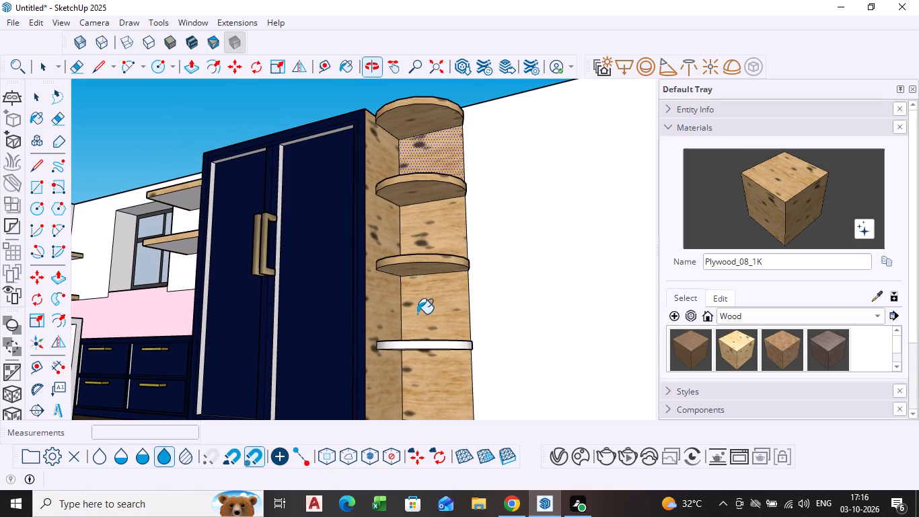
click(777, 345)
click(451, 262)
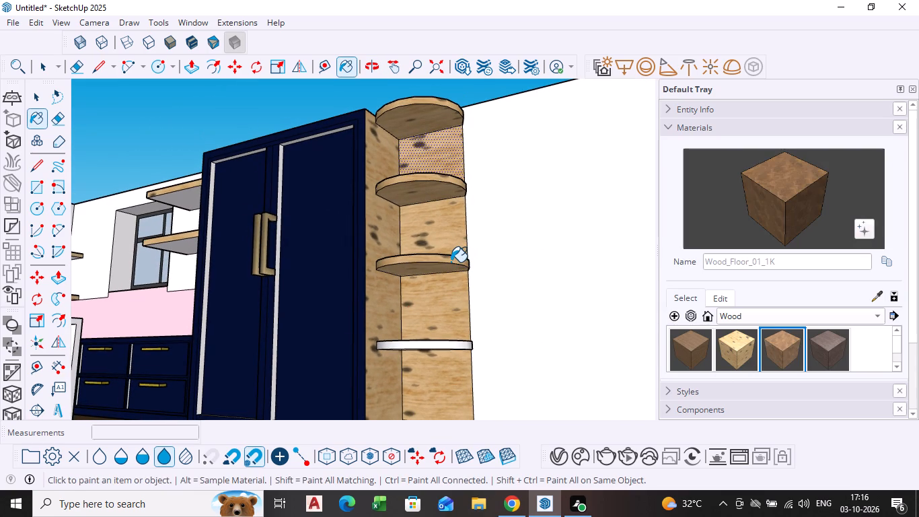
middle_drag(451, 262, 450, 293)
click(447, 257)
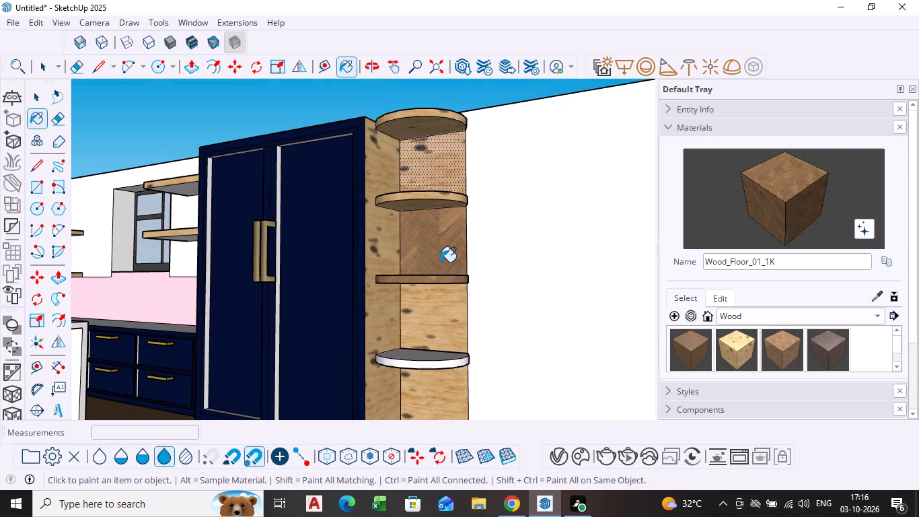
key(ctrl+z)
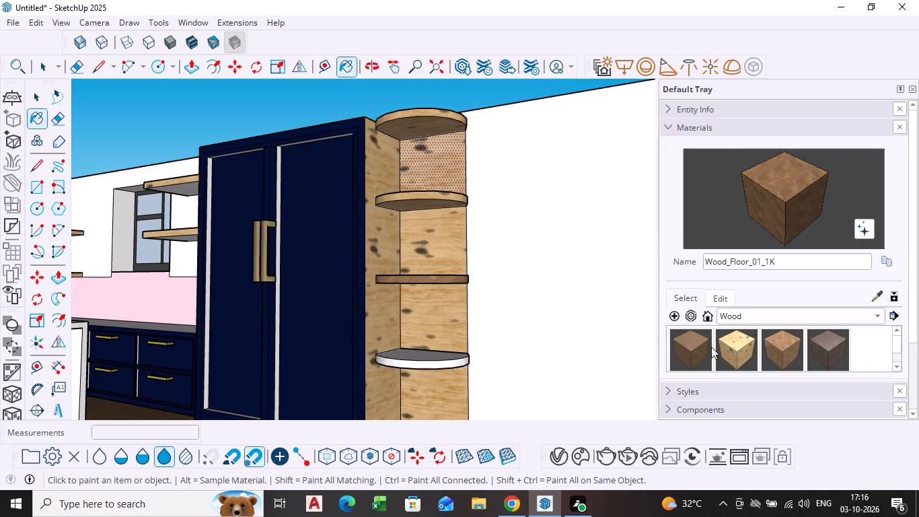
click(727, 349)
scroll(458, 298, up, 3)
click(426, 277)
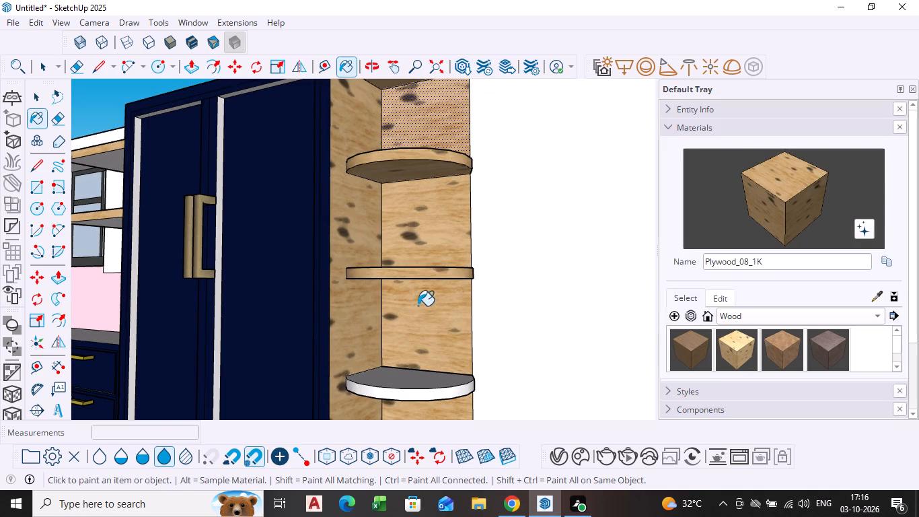
Paint the curved edge and top of the fourth rounded shelf with Plywood_08_1K.
click(392, 386)
click(392, 399)
scroll(392, 399, down, 2)
middle_drag(392, 399, 381, 390)
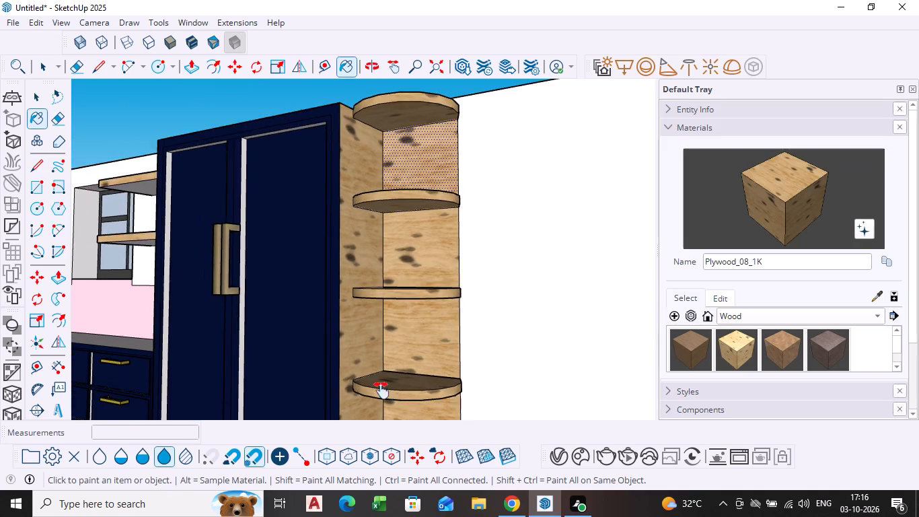
Paint the curved edge, top and underside of the bottom rounded shelf with Plywood_08_1K.
middle_drag(381, 390, 348, 225)
click(351, 324)
click(355, 317)
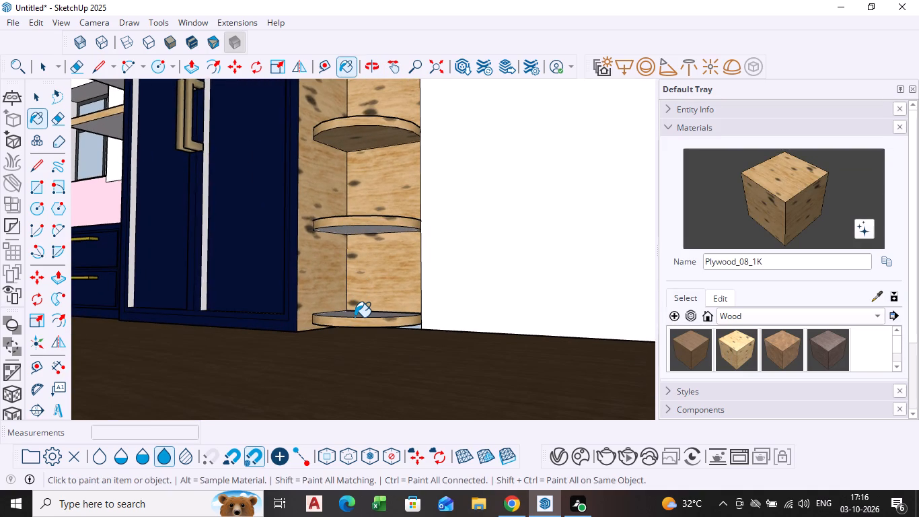
scroll(355, 317, up, 1)
drag(355, 317, 357, 339)
scroll(361, 318, up, 3)
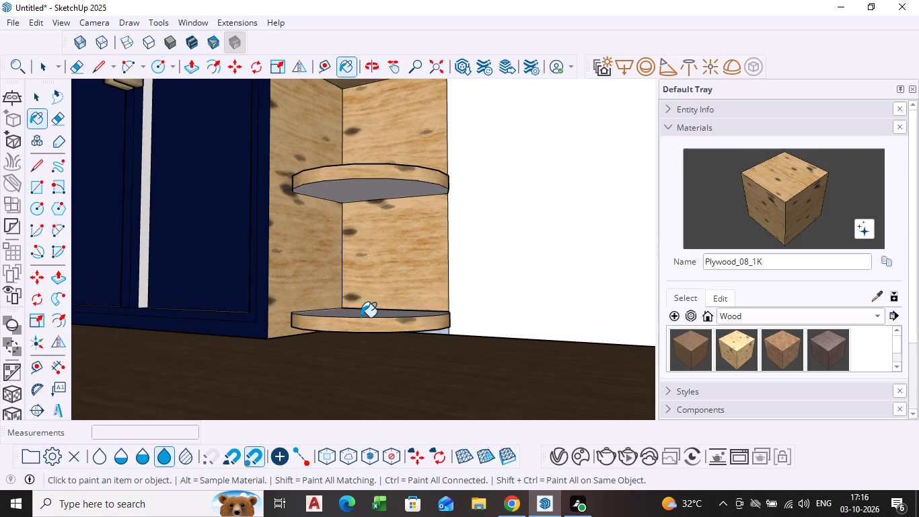
middle_drag(361, 320, 362, 341)
click(367, 318)
middle_drag(367, 329, 370, 285)
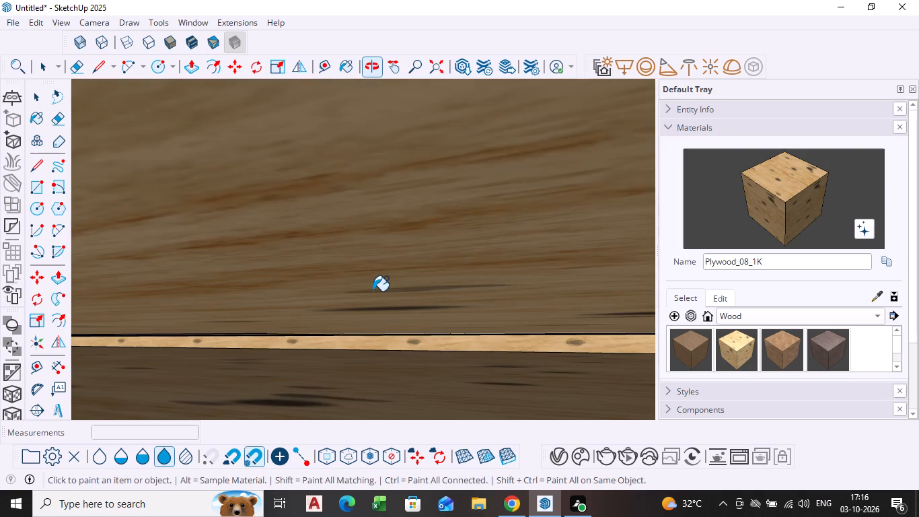
scroll(373, 291, down, 1)
middle_drag(375, 294, 379, 322)
scroll(382, 316, down, 1)
scroll(398, 290, up, 11)
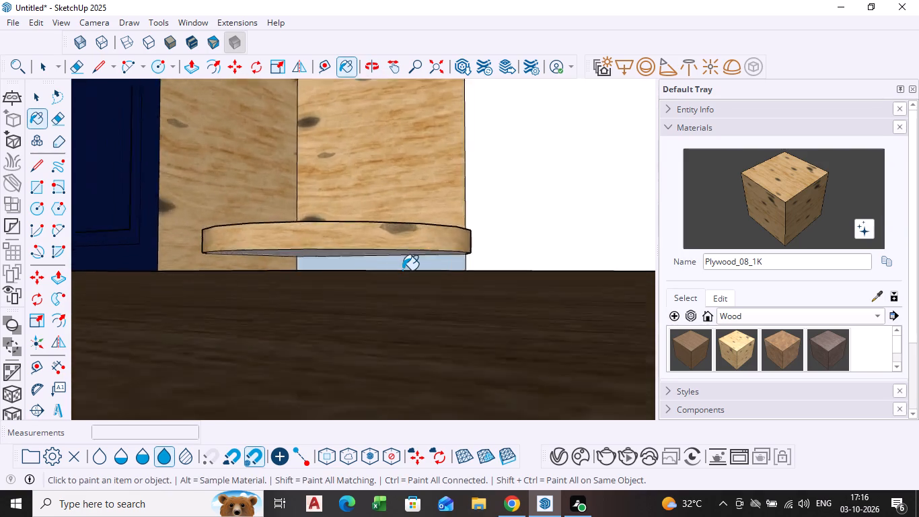
scroll(402, 270, up, 3)
click(410, 256)
scroll(407, 252, down, 12)
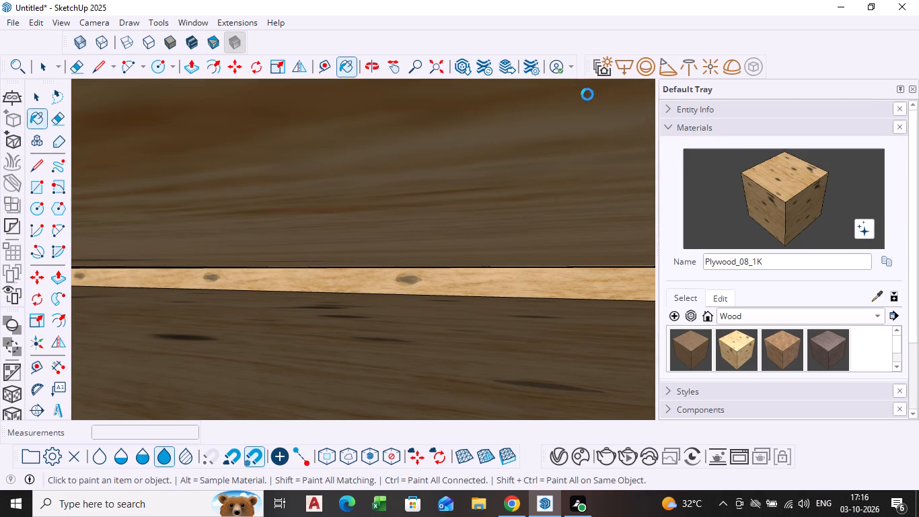
Paint the underside of the fourth rounded shelf, the one above the bottom shelf, with Plywood_08_1K.
click(438, 57)
scroll(558, 263, up, 2)
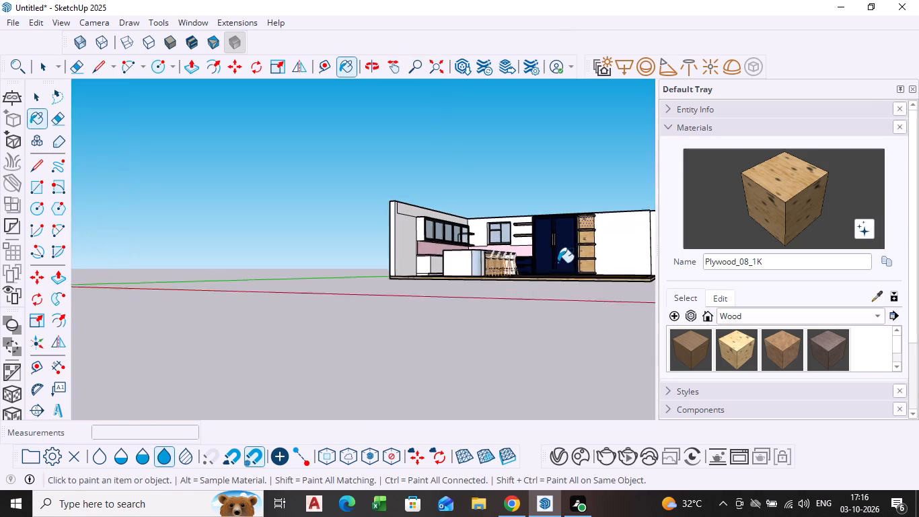
scroll(558, 263, up, 9)
shift+middle_drag(591, 258, 447, 259)
scroll(465, 269, up, 1)
middle_drag(465, 270, 476, 322)
scroll(472, 298, up, 4)
middle_drag(472, 298, 470, 256)
scroll(470, 256, up, 4)
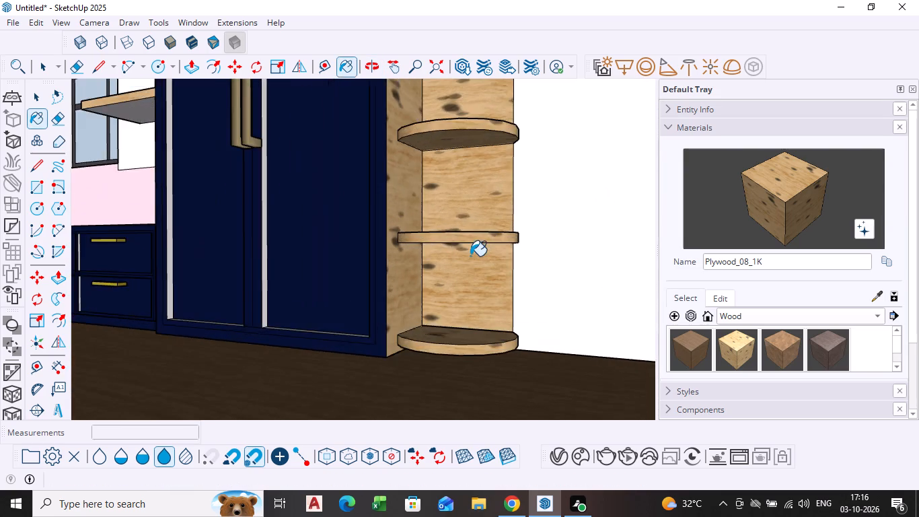
middle_drag(470, 255, 474, 229)
click(472, 229)
scroll(472, 230, down, 11)
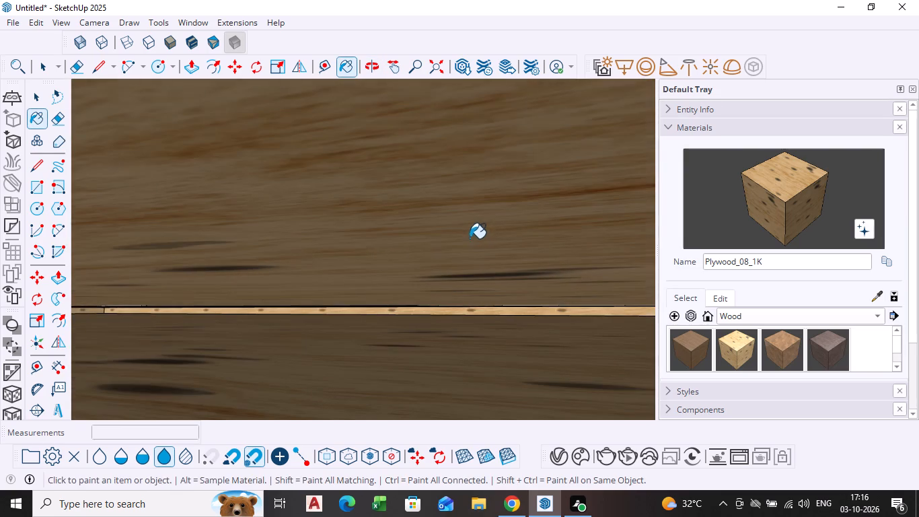
Review the whole kitchen, including the island, stools, tall cabinet and painted corner shelves, with painting ended and nothing selected.
click(432, 65)
scroll(432, 150, down, 1)
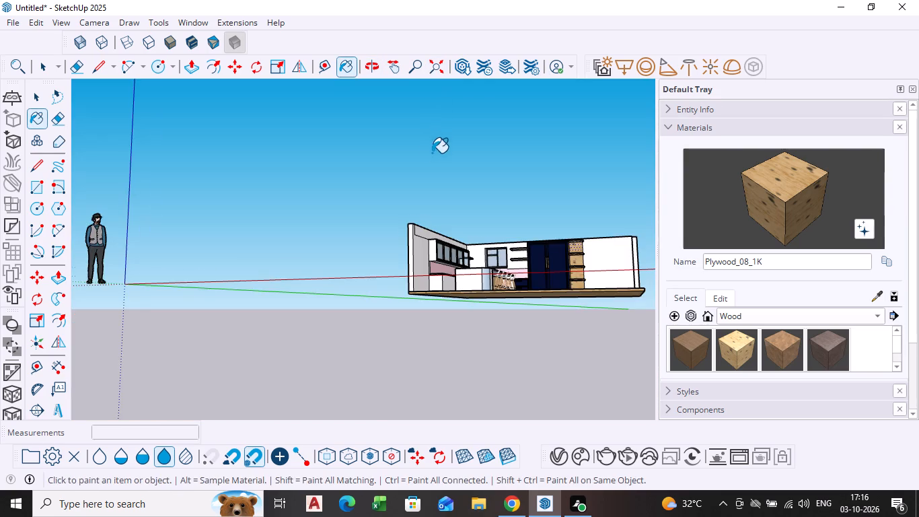
middle_drag(432, 153, 359, 256)
scroll(489, 362, up, 3)
middle_drag(493, 359, 354, 320)
scroll(351, 324, up, 6)
scroll(344, 269, up, 1)
shift+middle_drag(343, 239, 312, 287)
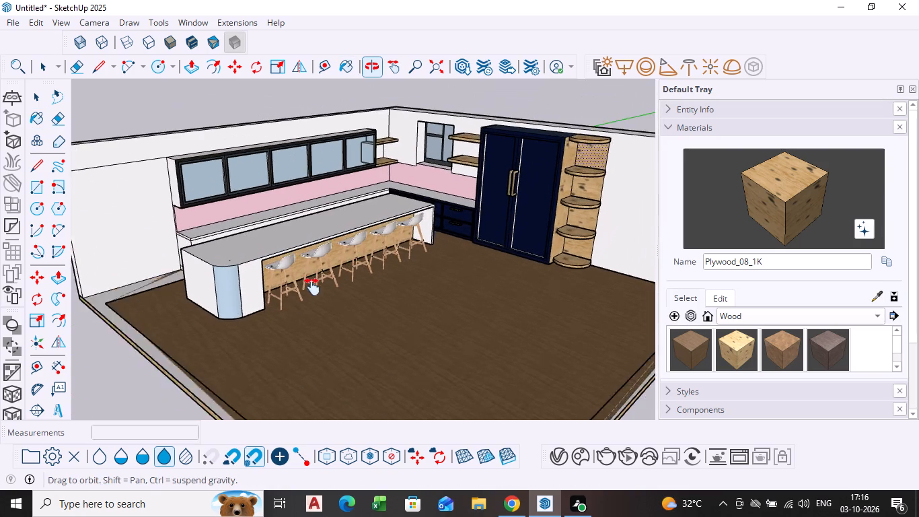
shift+middle_drag(312, 287, 307, 294)
scroll(272, 256, up, 2)
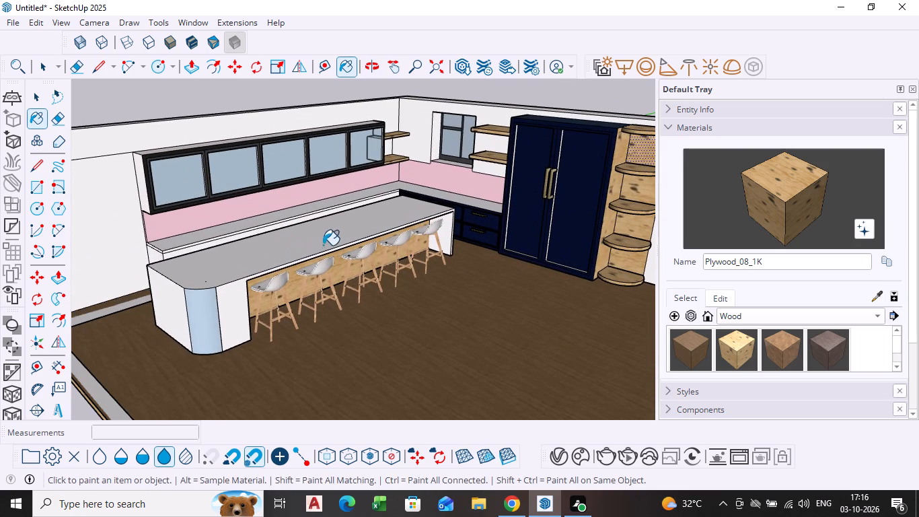
middle_drag(323, 245, 307, 252)
key(space)
click(443, 348)
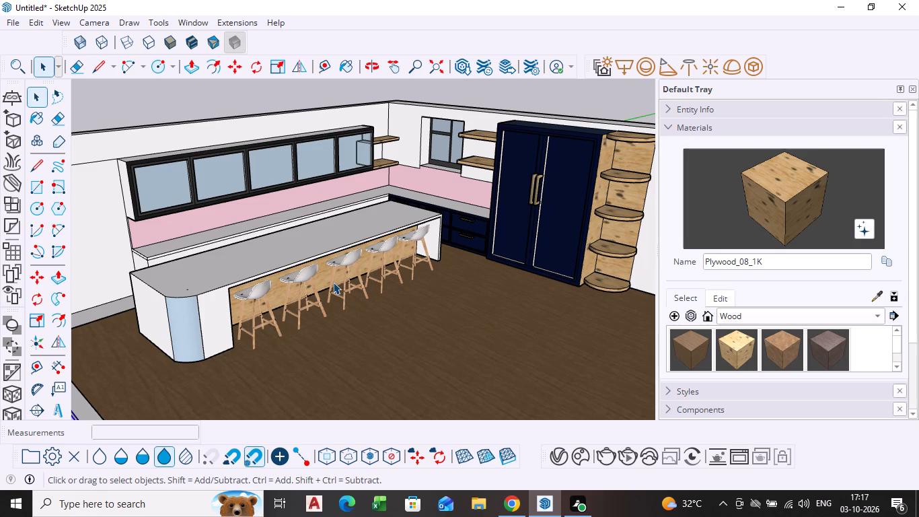
Search 3D Warehouse models for "white dining table".
scroll(918, 258, up, 1)
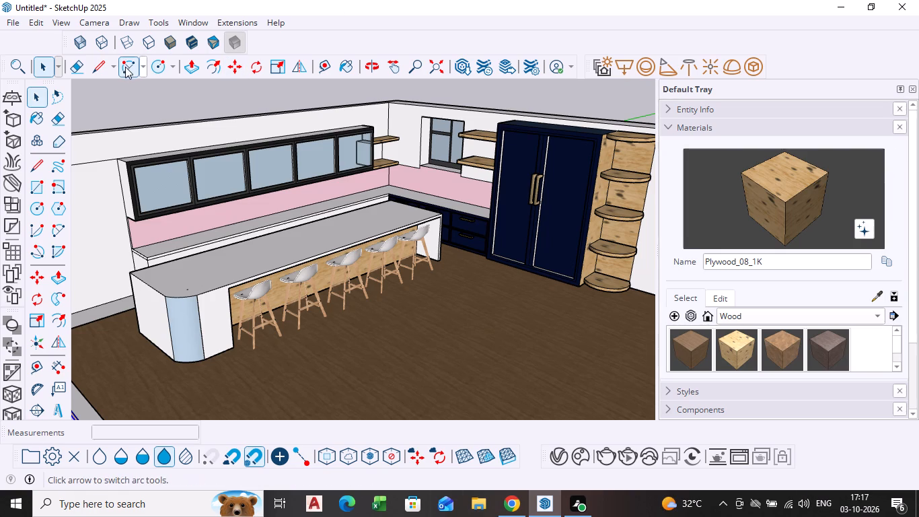
click(191, 17)
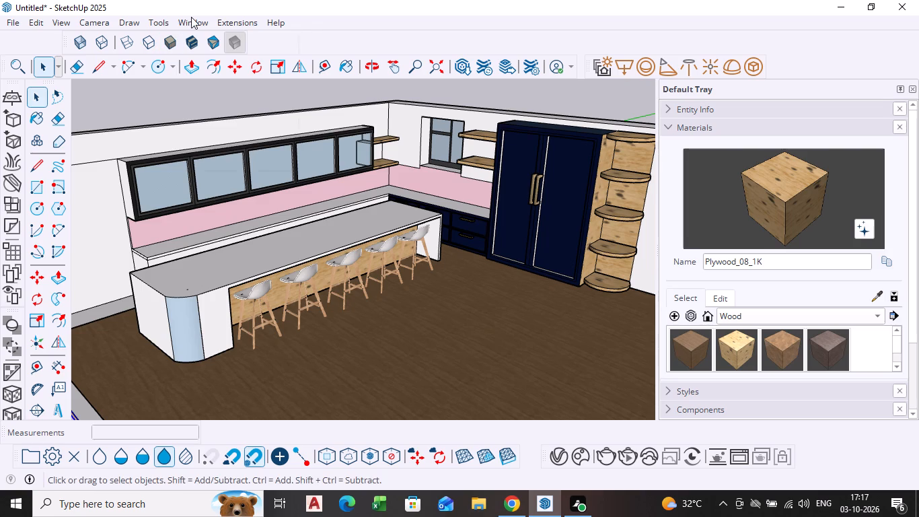
click(218, 131)
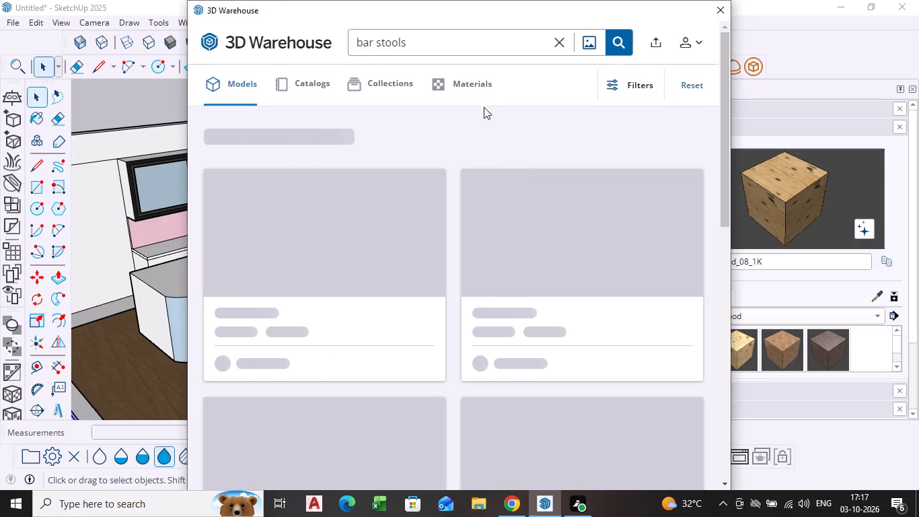
click(558, 40)
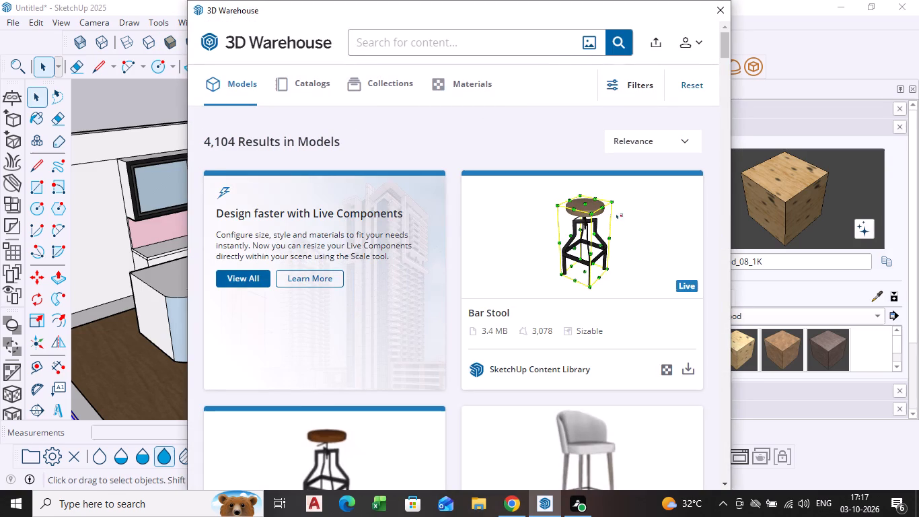
text(white b)
key(BackSpace)
text(dinnning)
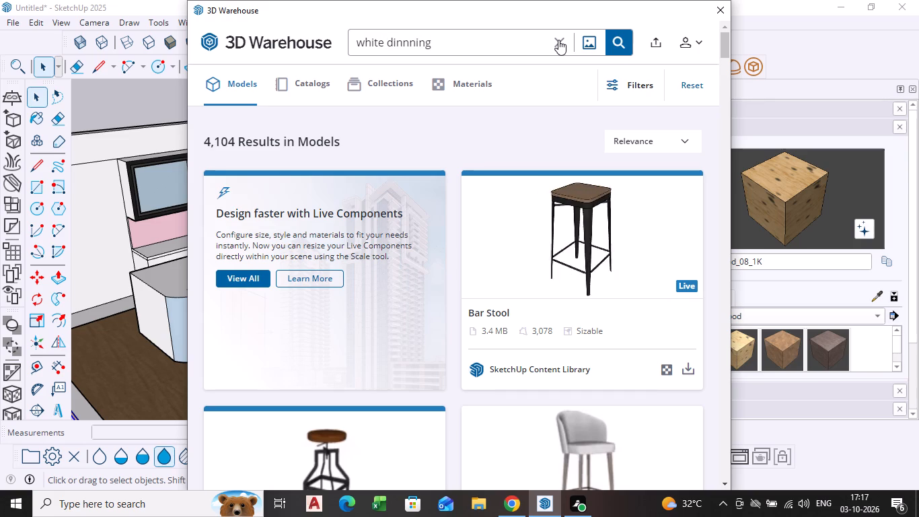
key(Return)
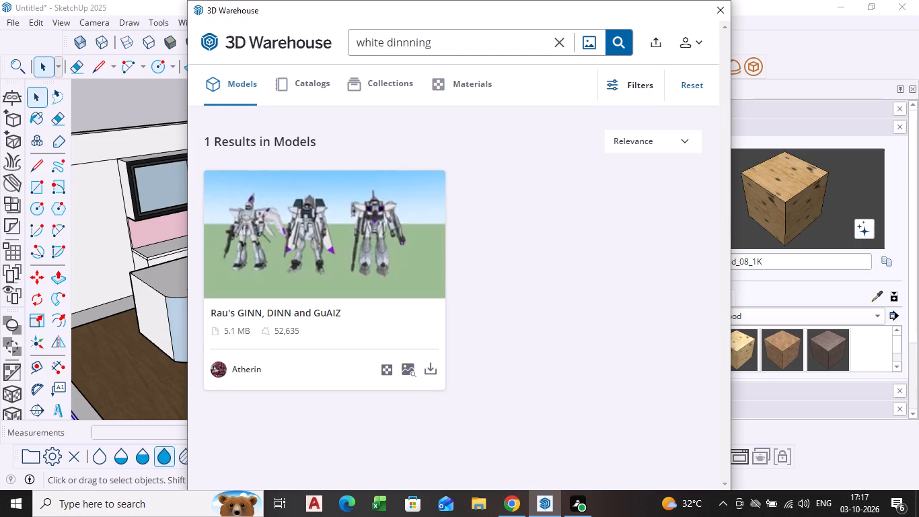
click(437, 42)
key(BackSpace)
key(BackSpace)
key(BackSpace)
key(BackSpace)
key(BackSpace)
text(ing t)
text(able)
key(Return)
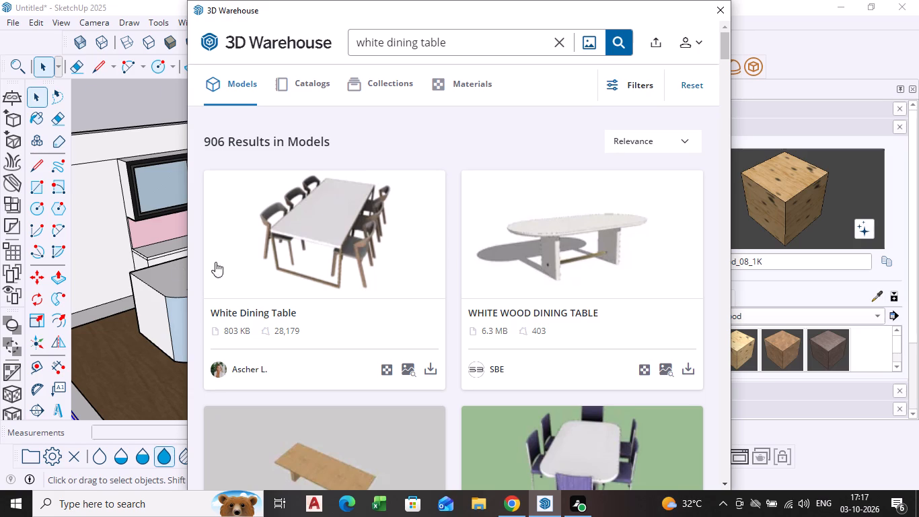
Browse the white dining table models for one that suits the kitchen.
scroll(423, 275, down, 11)
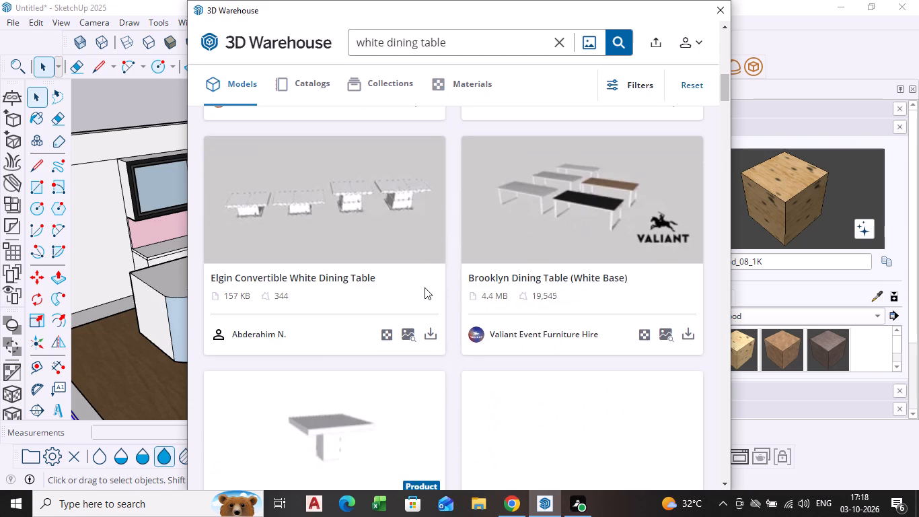
scroll(430, 298, down, 9)
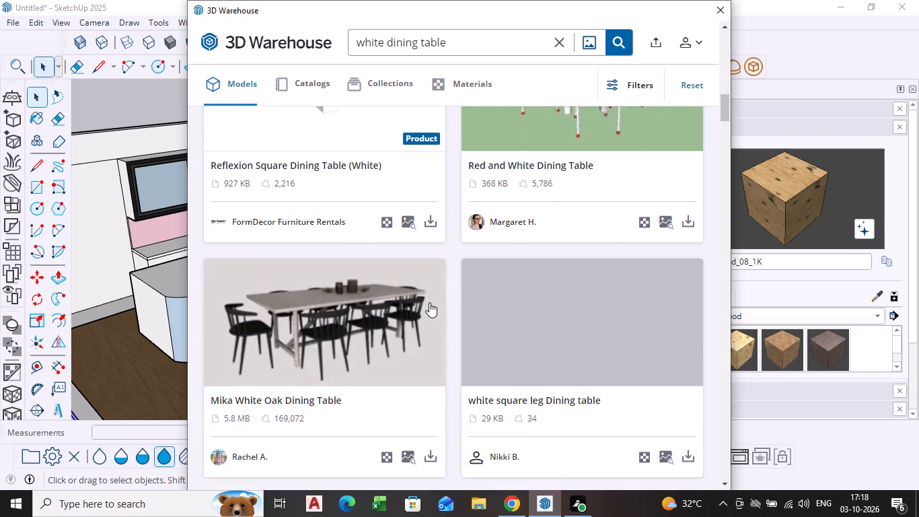
scroll(422, 322, down, 4)
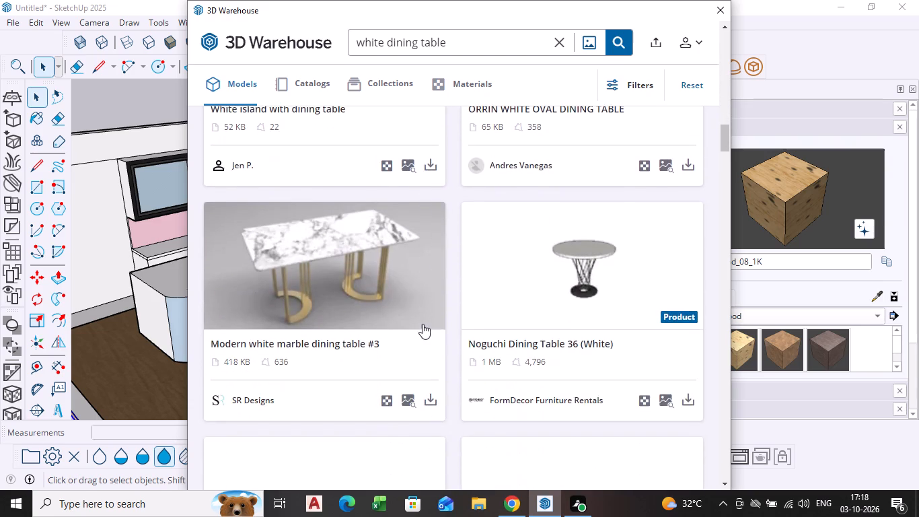
scroll(421, 326, down, 6)
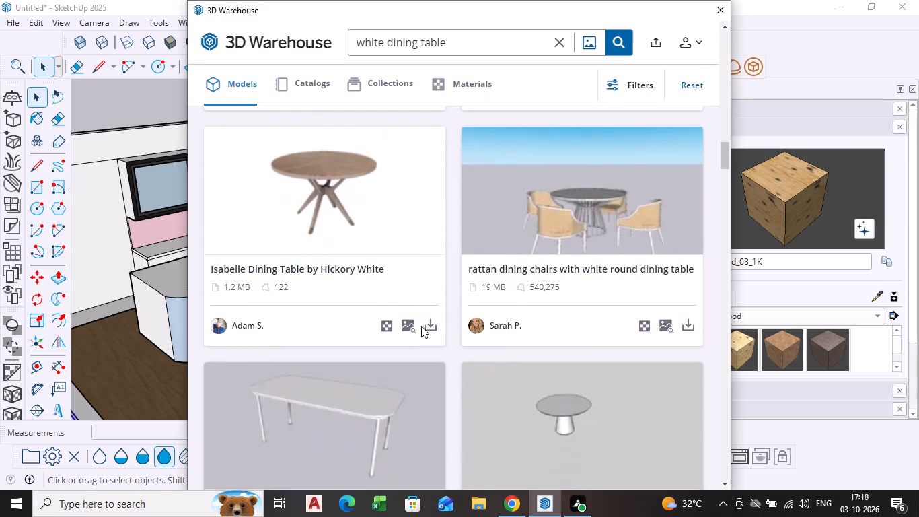
scroll(421, 326, down, 3)
scroll(421, 326, up, 4)
scroll(437, 173, up, 2)
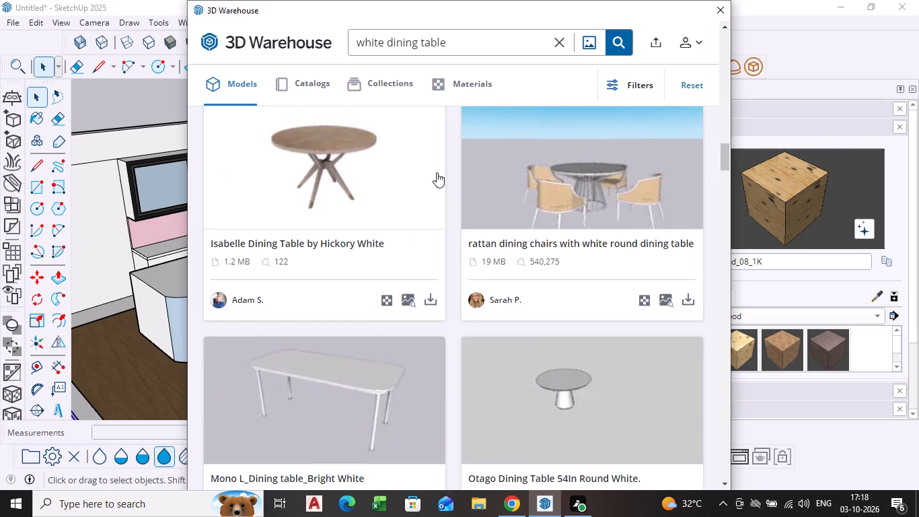
scroll(437, 172, up, 17)
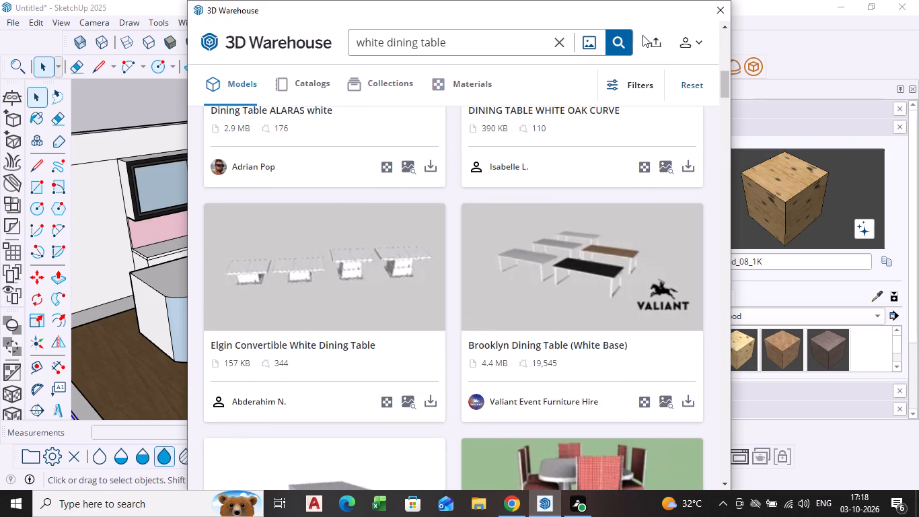
scroll(433, 195, up, 10)
scroll(363, 203, up, 4)
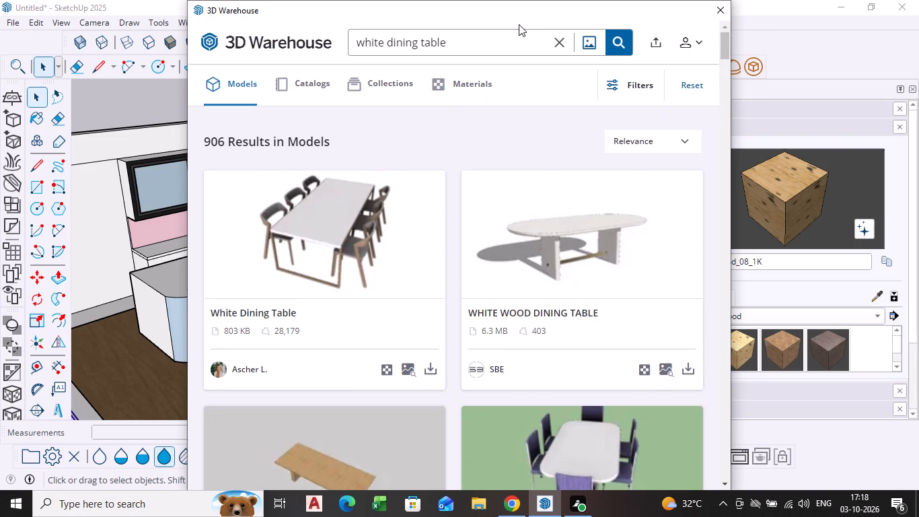
Refine the 3D Warehouse model search to "white dining table with chairs".
click(470, 40)
text(vwith cj)
key(BackSpace)
text(hairs)
key(Return)
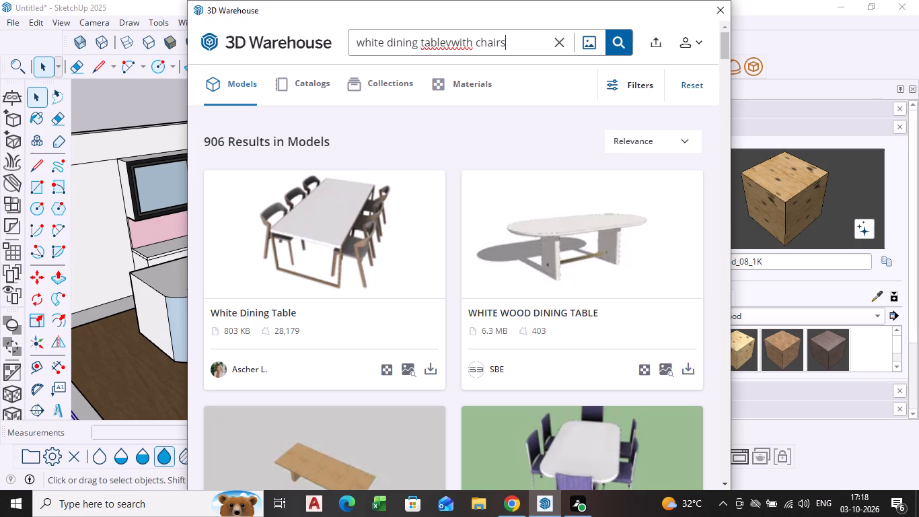
click(453, 40)
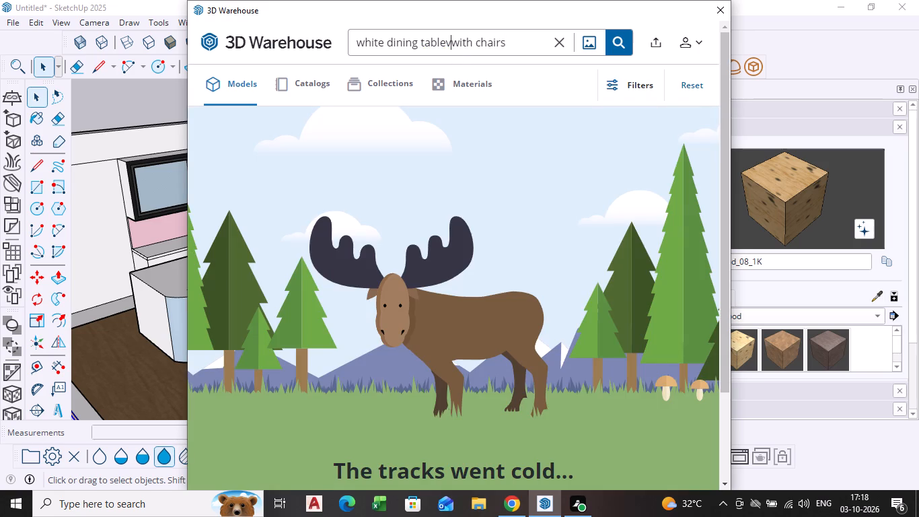
key(BackSpace)
key(v)
key(BackSpace)
key(space)
key(Return)
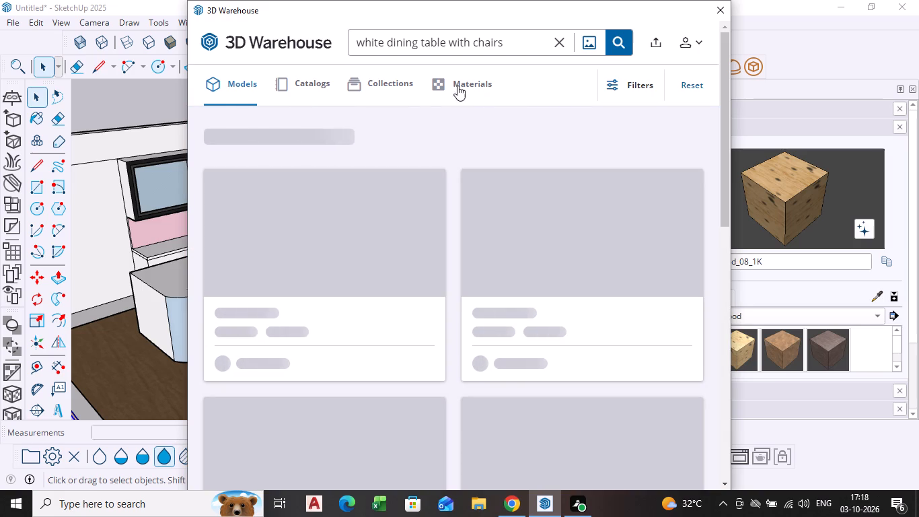
Browse the first batch of models for a white dining table with chairs that suits the kitchen.
scroll(412, 215, down, 2)
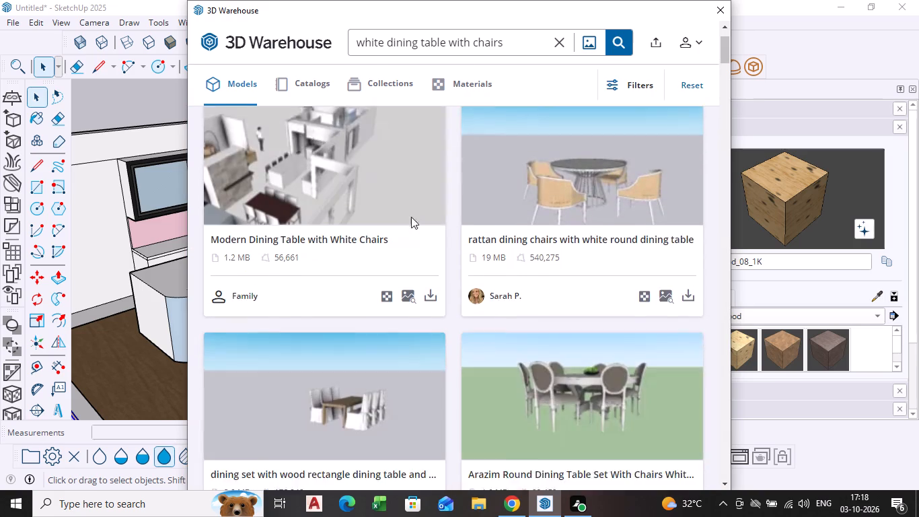
scroll(447, 221, up, 2)
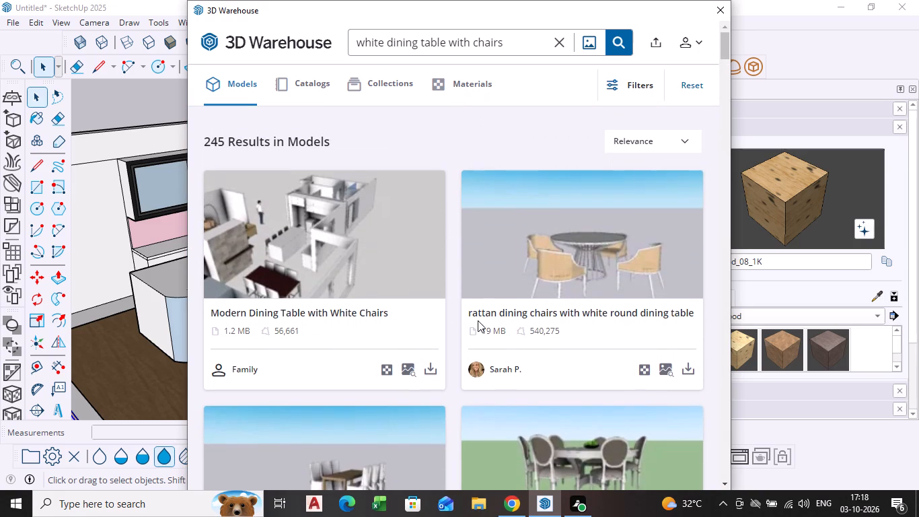
scroll(478, 320, down, 3)
scroll(357, 312, down, 3)
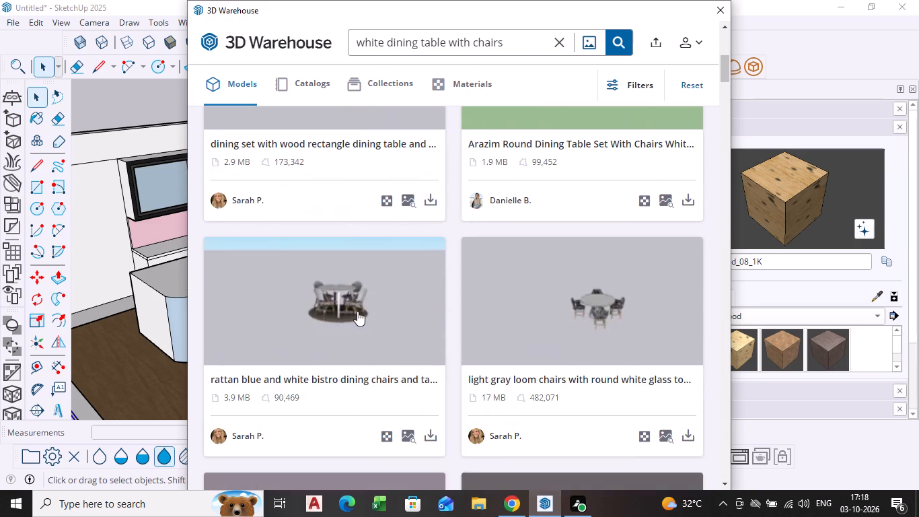
scroll(357, 311, down, 9)
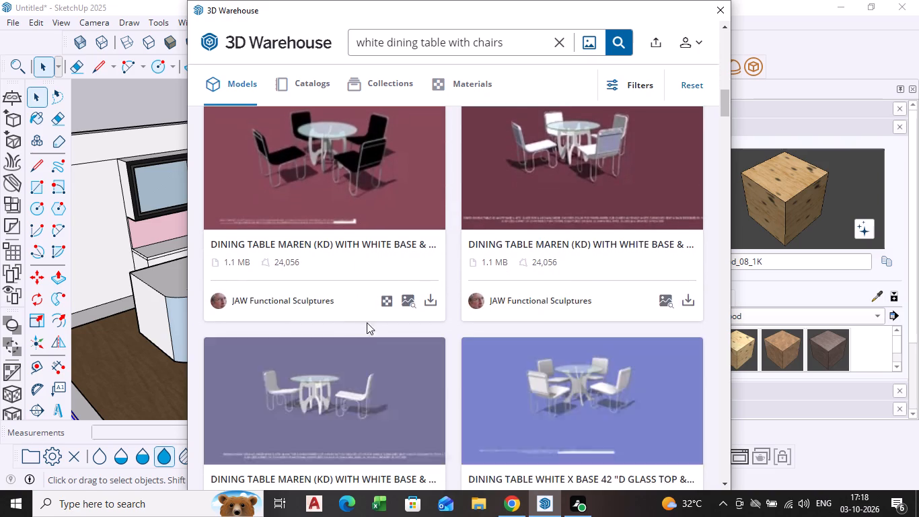
scroll(371, 323, down, 8)
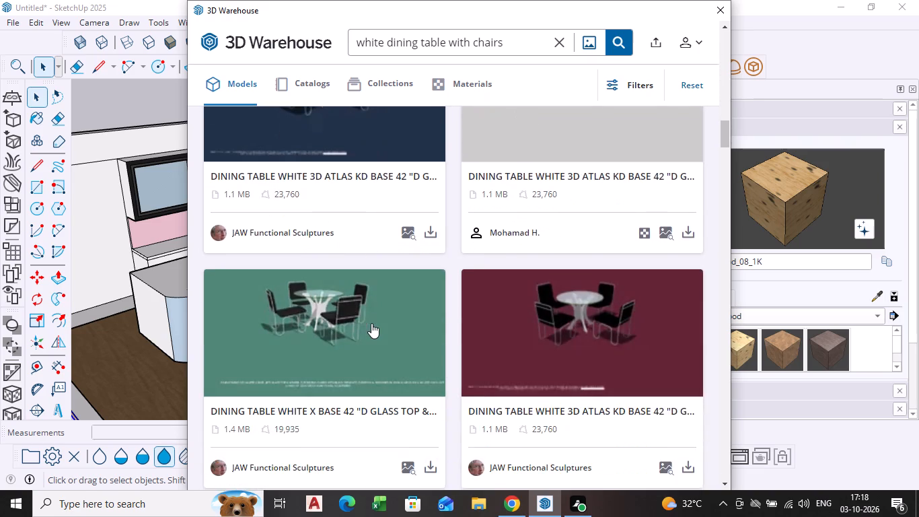
scroll(371, 323, down, 8)
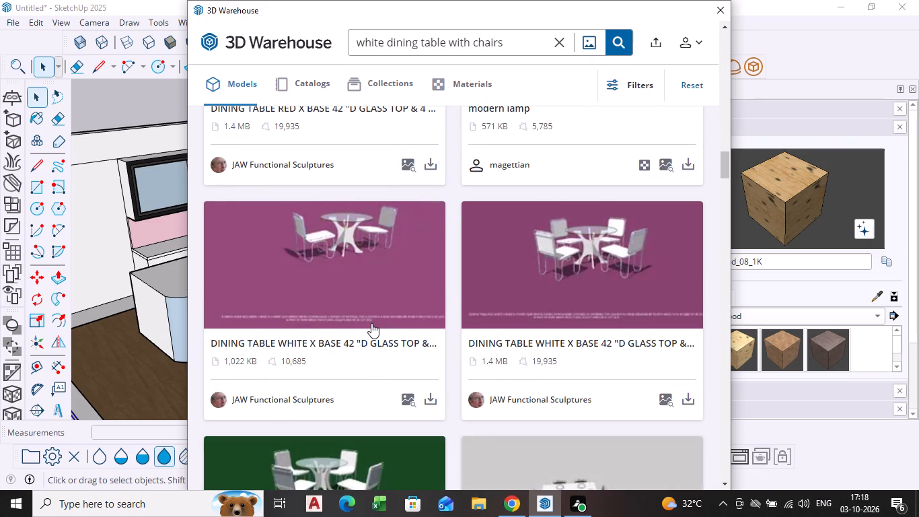
scroll(371, 323, down, 10)
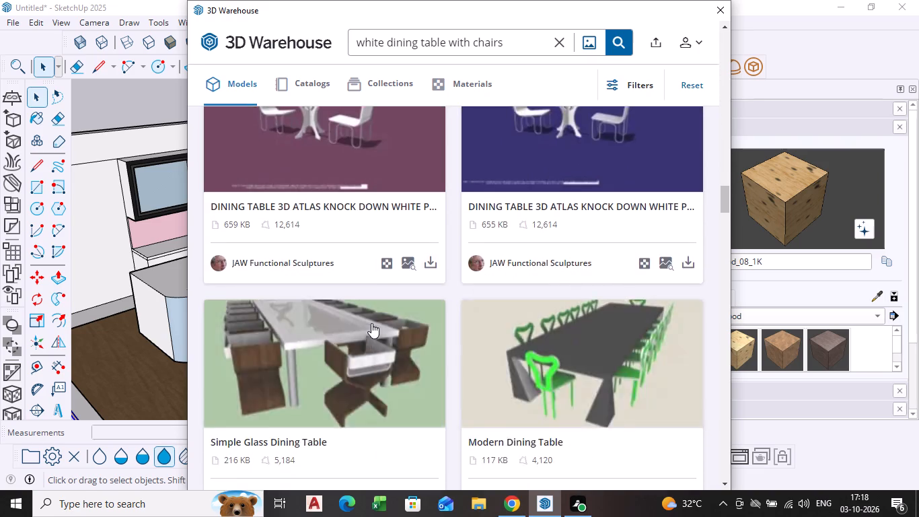
scroll(371, 323, down, 2)
scroll(371, 323, up, 1)
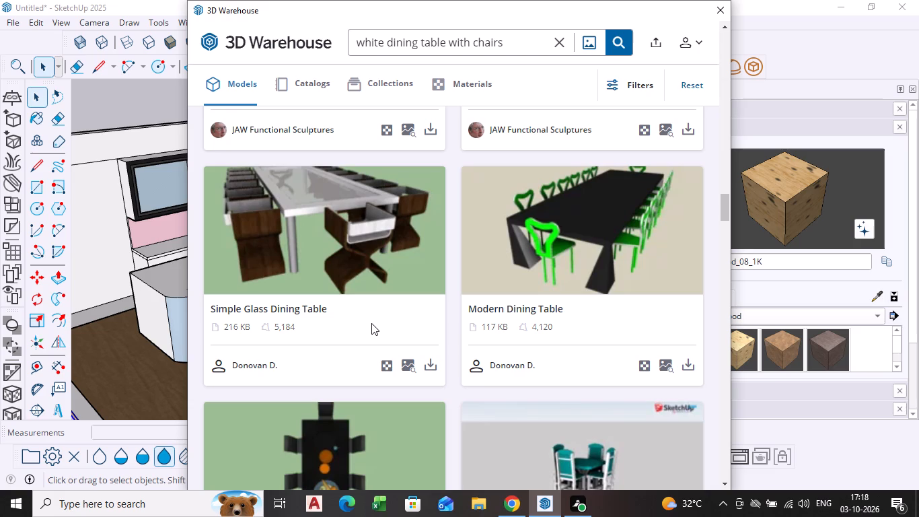
scroll(371, 323, down, 4)
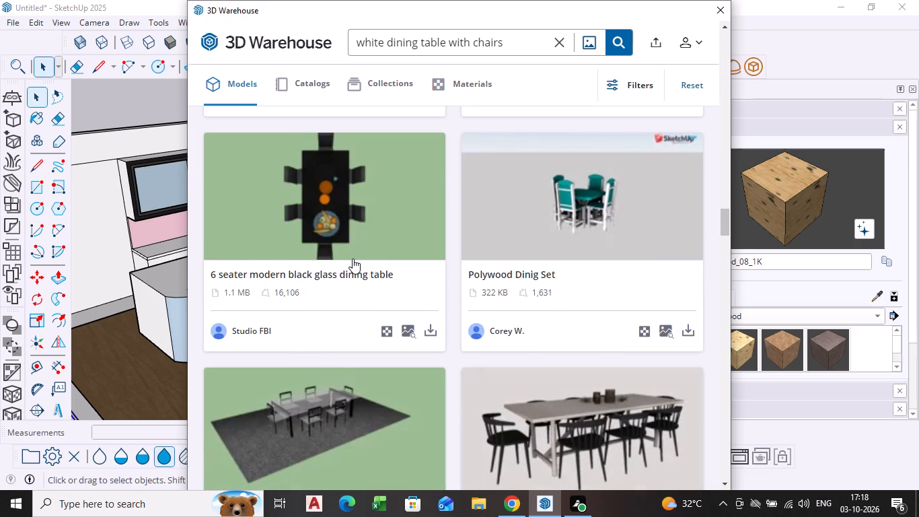
scroll(353, 258, down, 1)
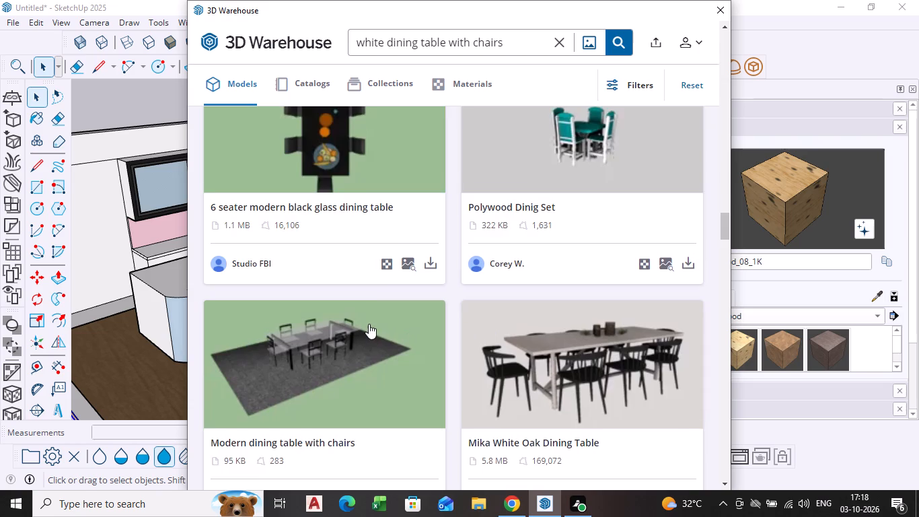
scroll(369, 324, down, 5)
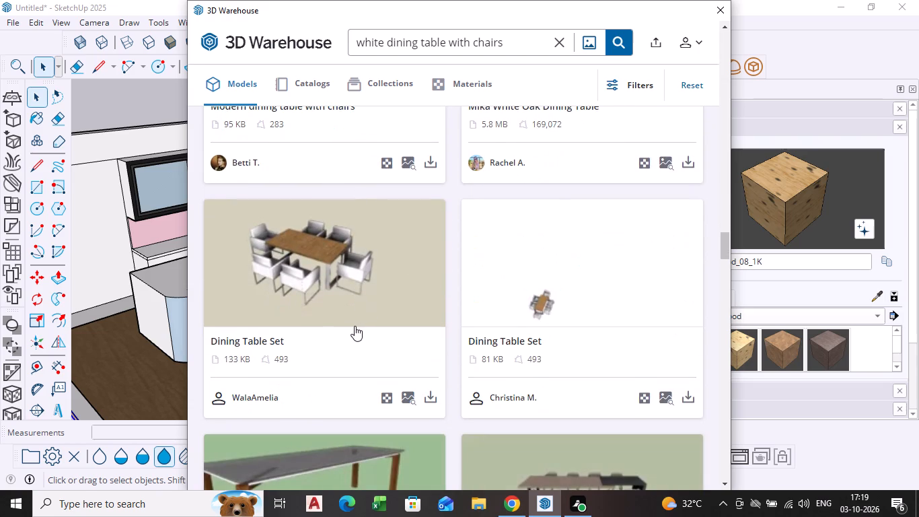
scroll(355, 326, down, 7)
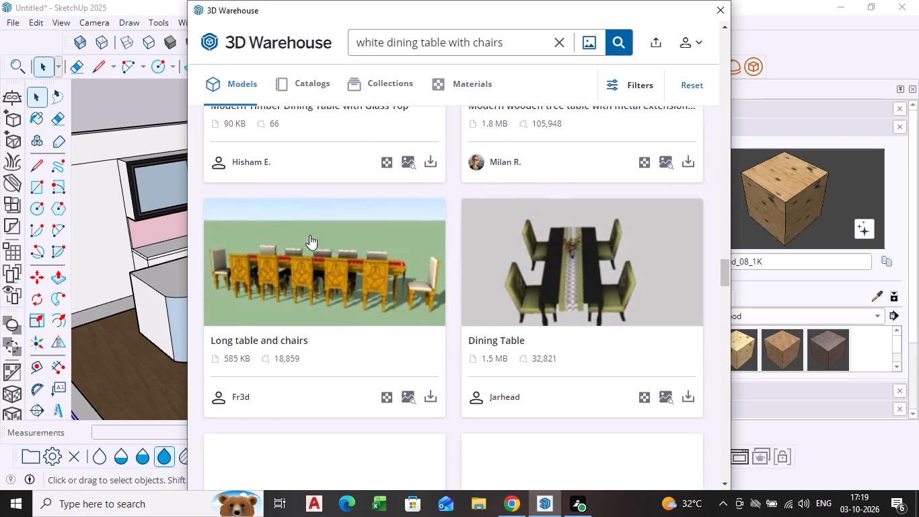
scroll(351, 258, down, 6)
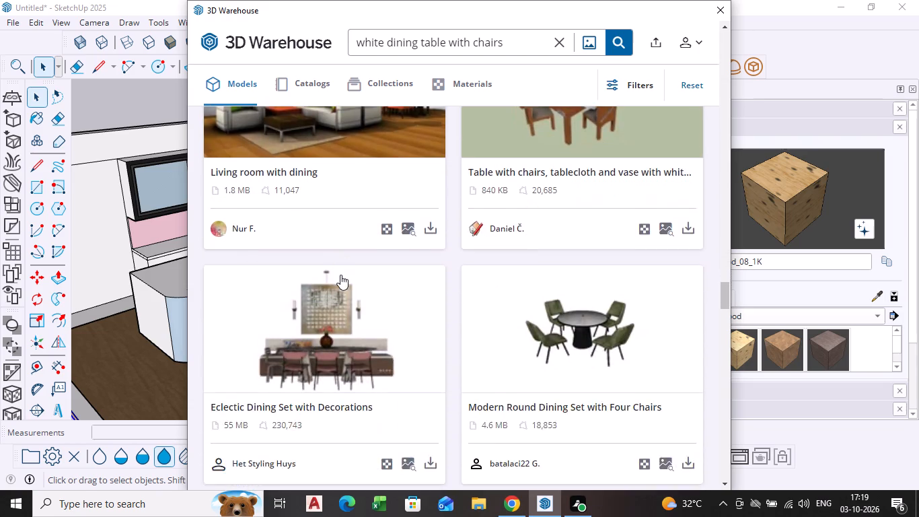
scroll(340, 275, down, 3)
scroll(338, 277, up, 2)
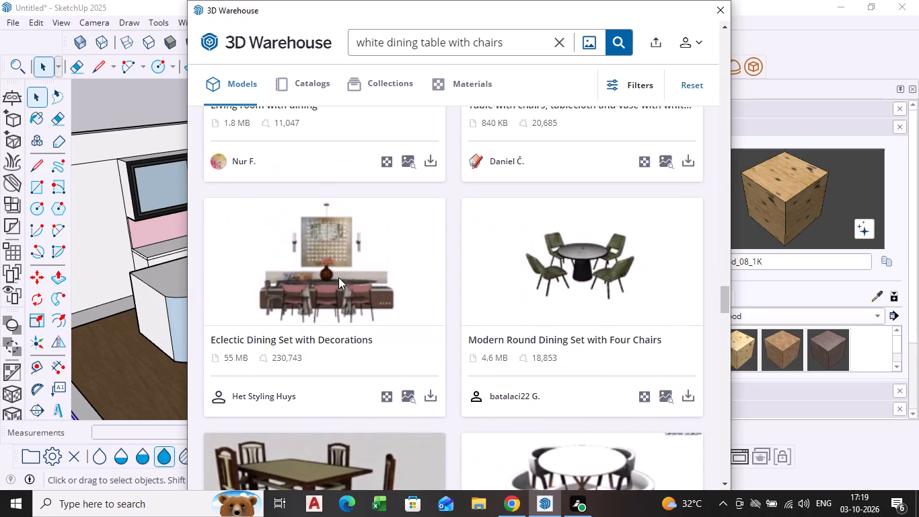
scroll(338, 277, up, 1)
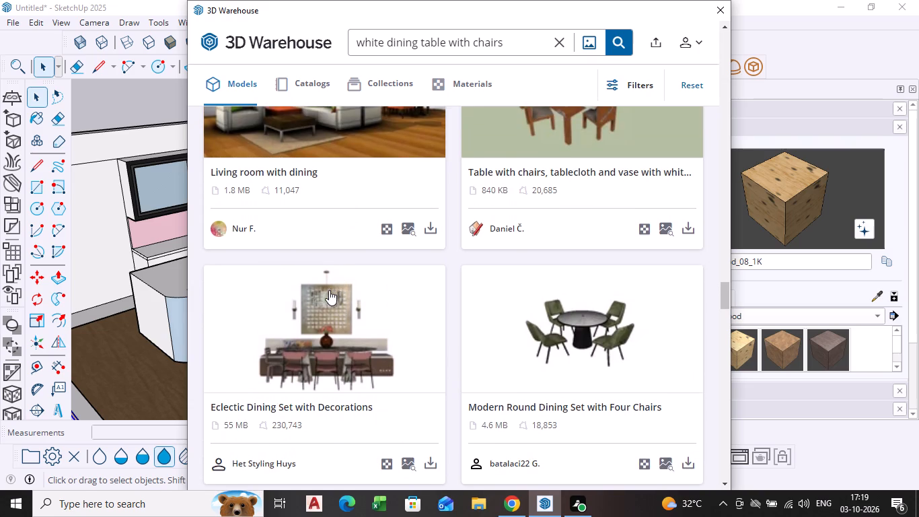
scroll(328, 293, down, 10)
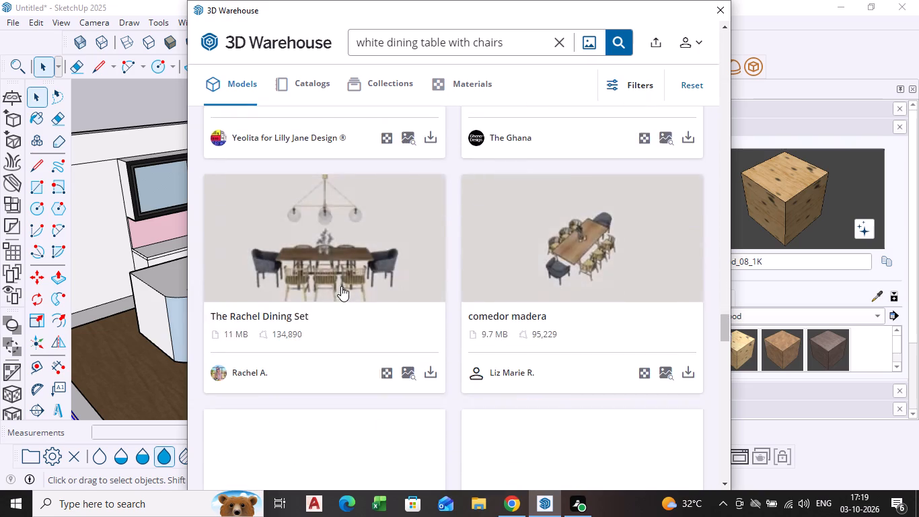
scroll(336, 316, down, 5)
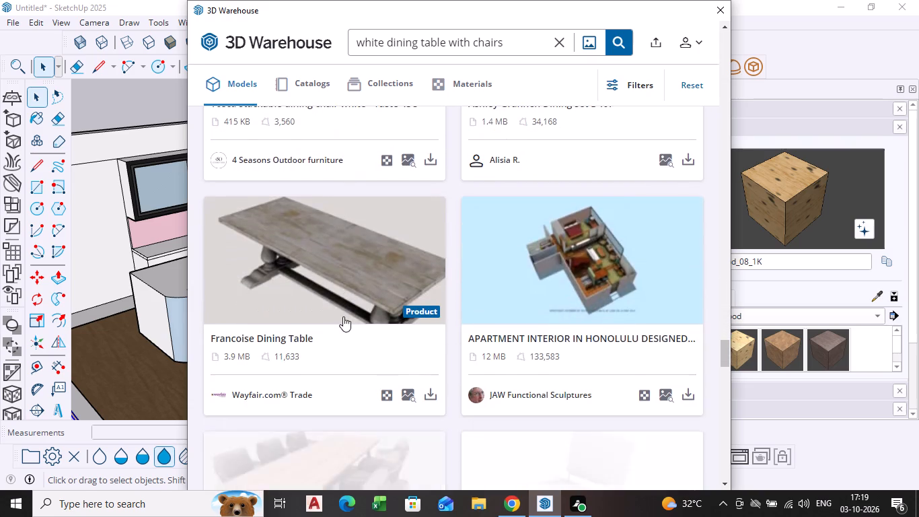
scroll(343, 316, down, 8)
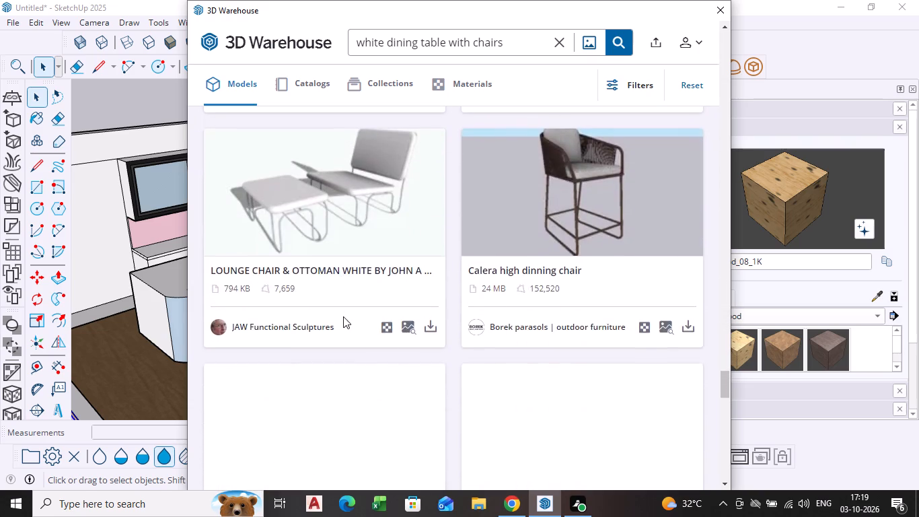
scroll(343, 316, down, 8)
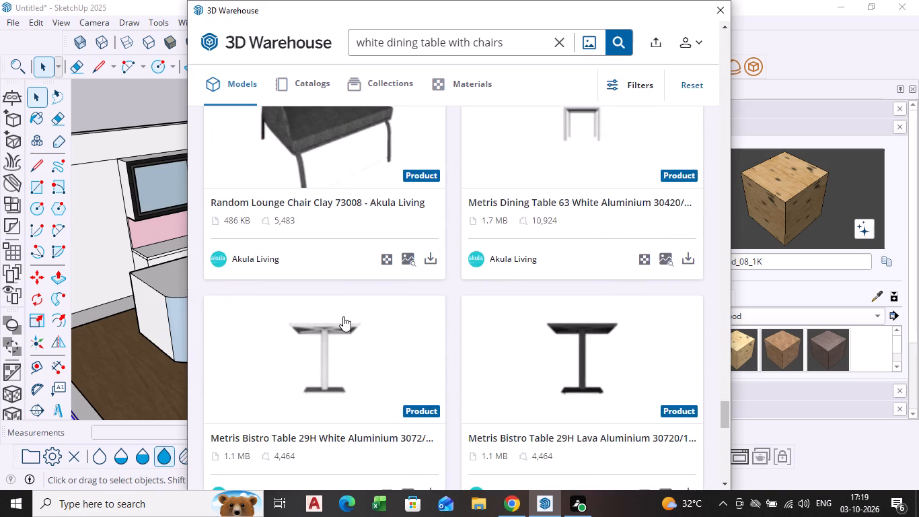
scroll(343, 316, down, 13)
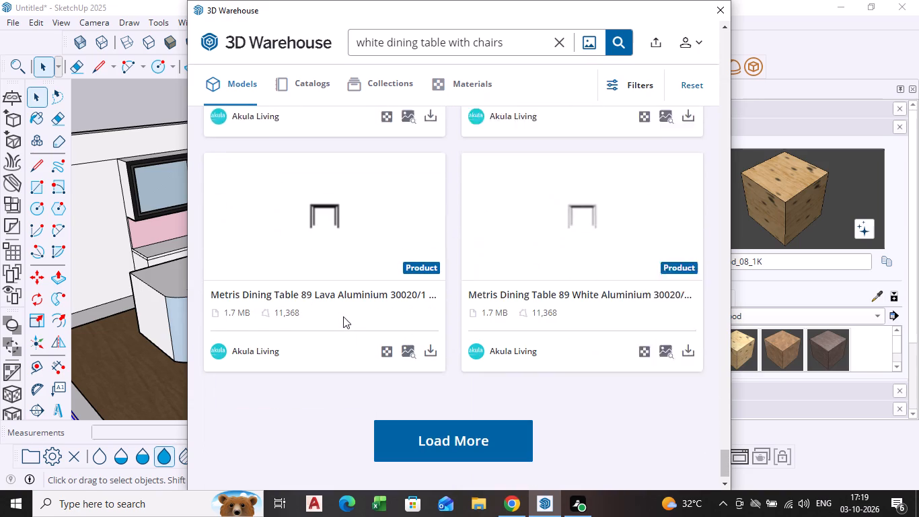
scroll(343, 316, down, 2)
Load more dining table models and examine the additional ones.
click(425, 401)
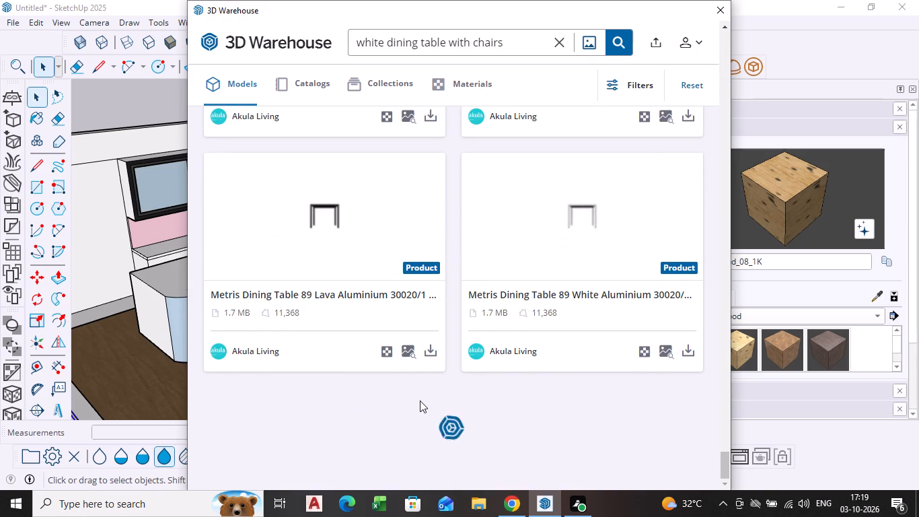
scroll(450, 331, down, 5)
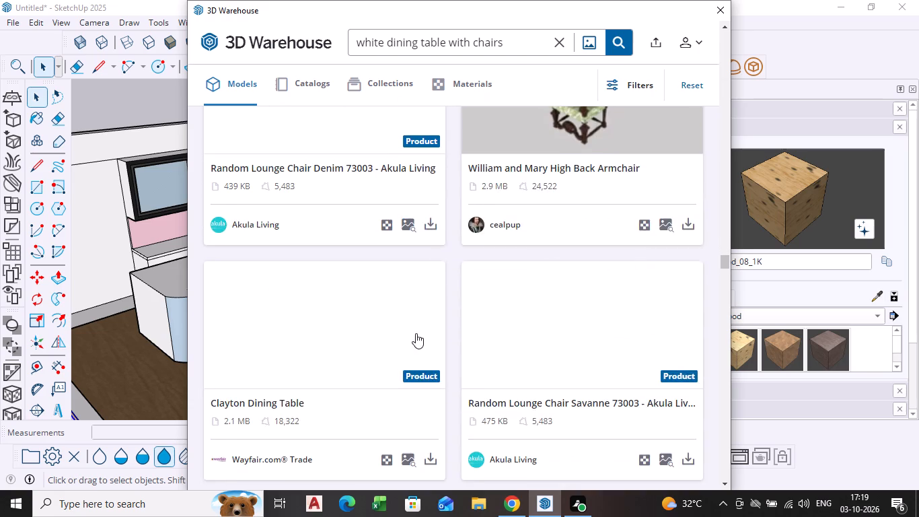
scroll(351, 323, down, 6)
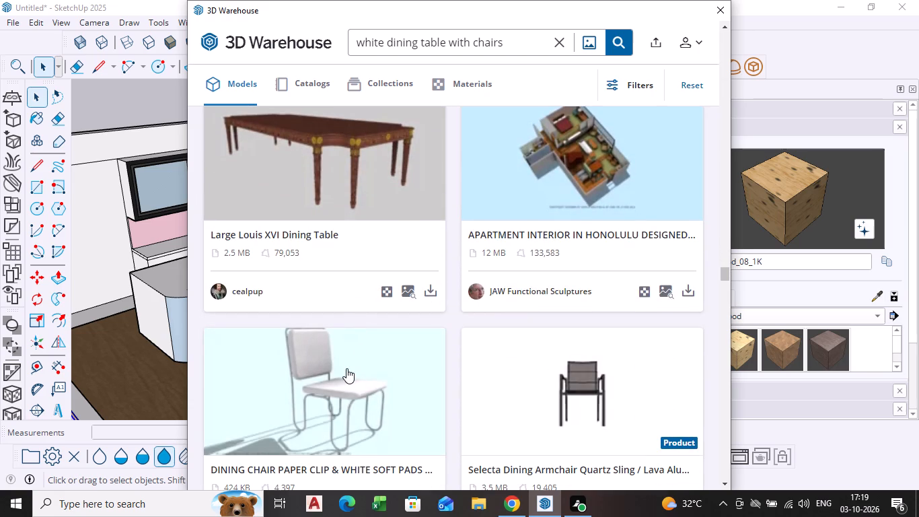
scroll(346, 368, down, 3)
Look back through the listed dining table models for a white table with chairs that suits the kitchen.
scroll(346, 368, up, 18)
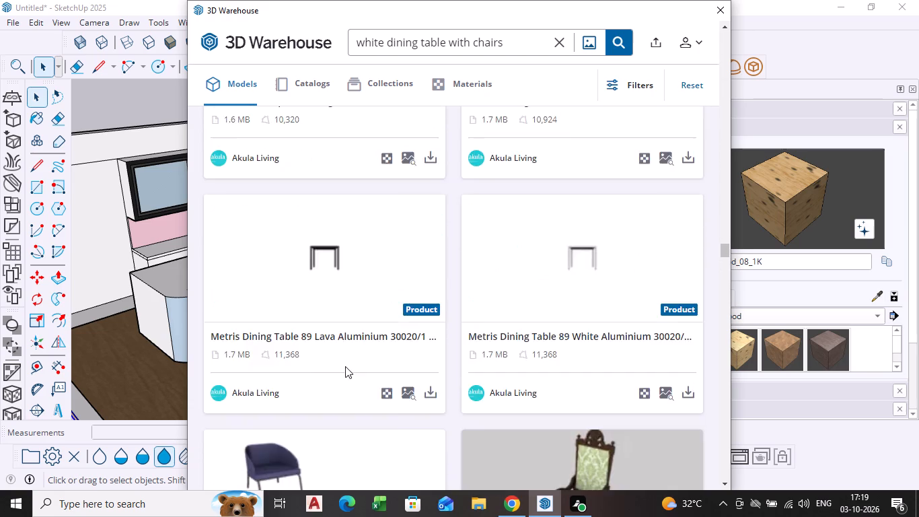
scroll(345, 366, up, 7)
scroll(345, 358, up, 14)
scroll(336, 286, up, 6)
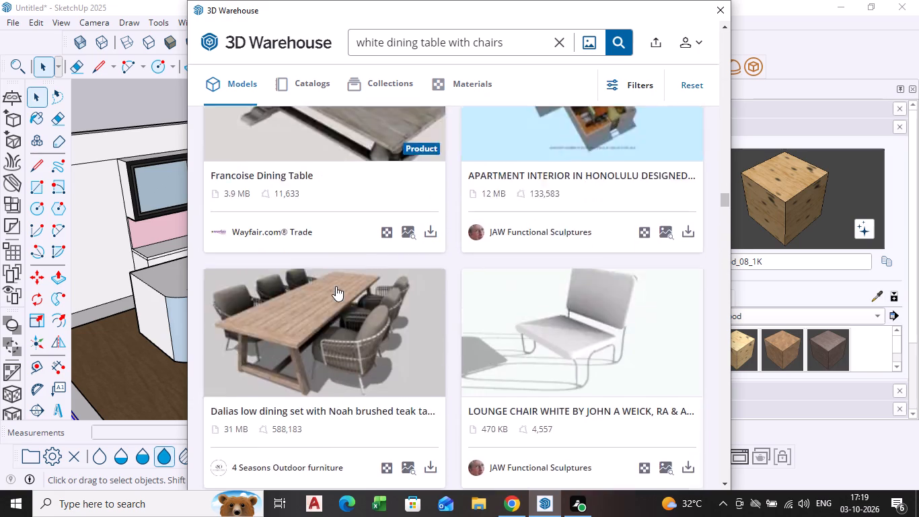
scroll(336, 286, up, 15)
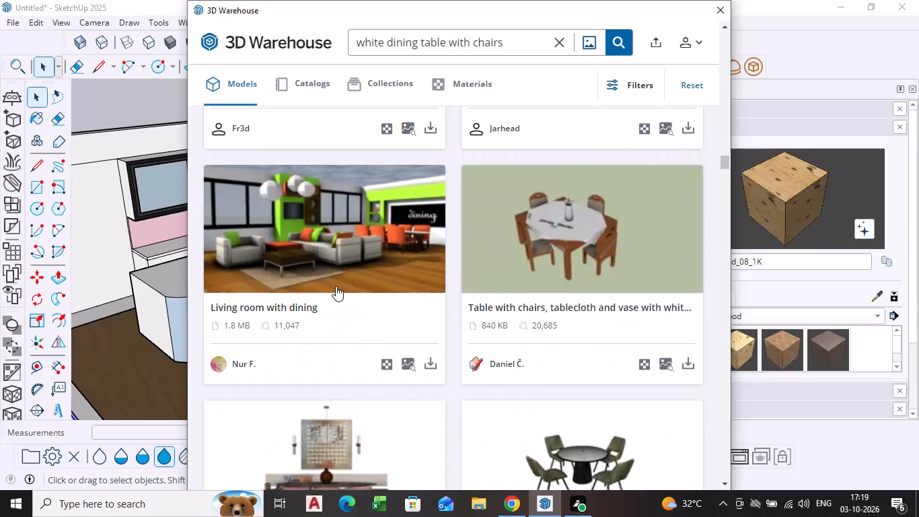
scroll(336, 286, up, 12)
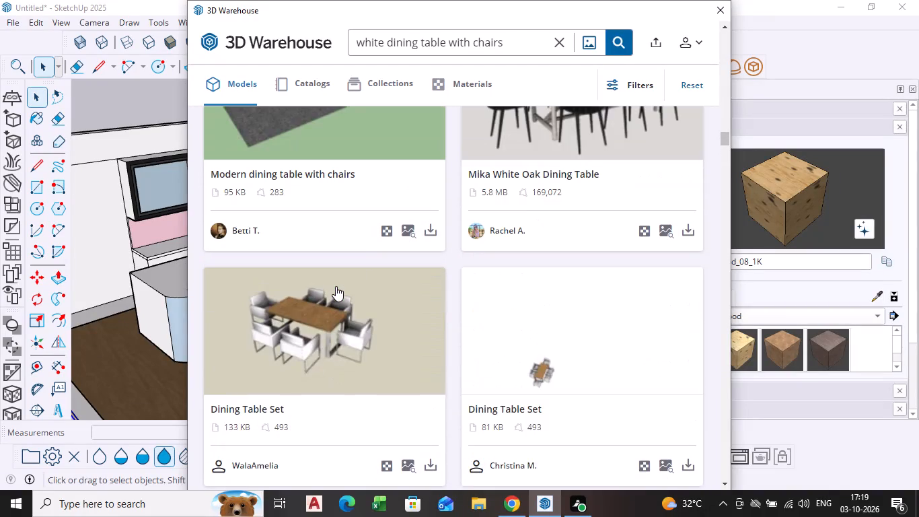
scroll(336, 286, up, 9)
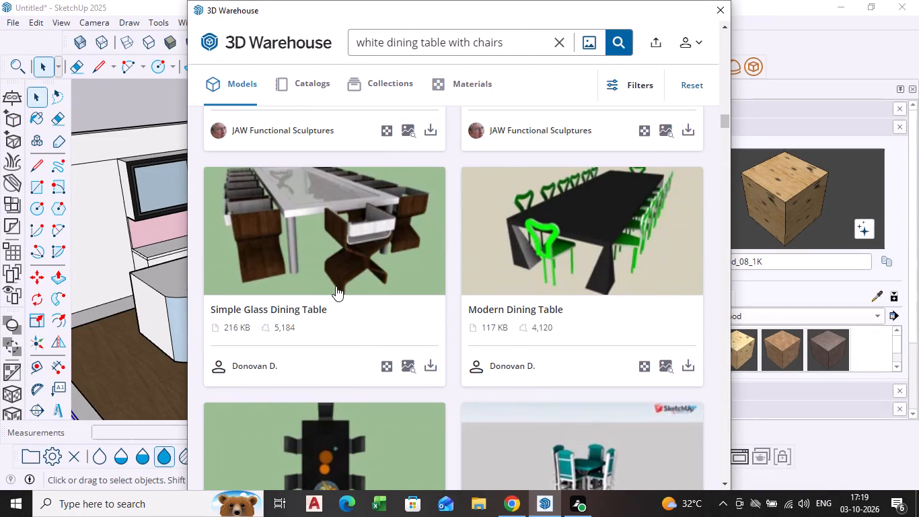
scroll(336, 286, up, 4)
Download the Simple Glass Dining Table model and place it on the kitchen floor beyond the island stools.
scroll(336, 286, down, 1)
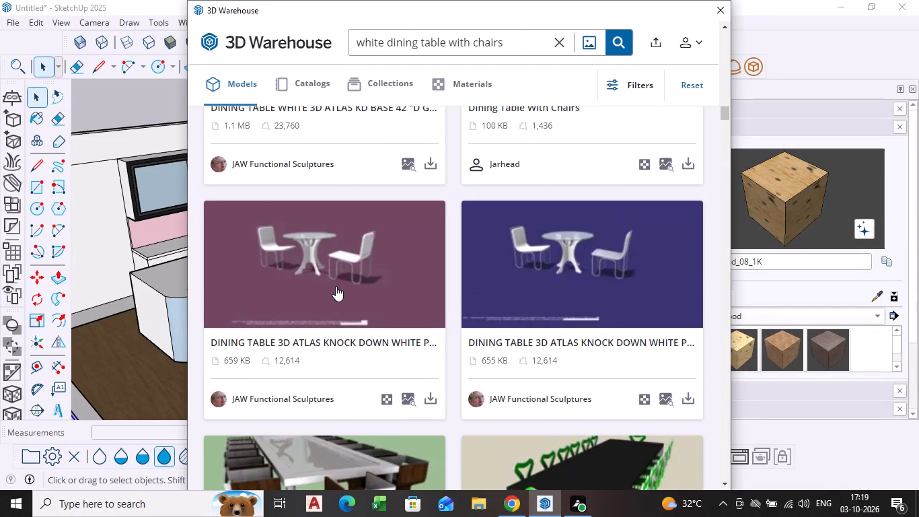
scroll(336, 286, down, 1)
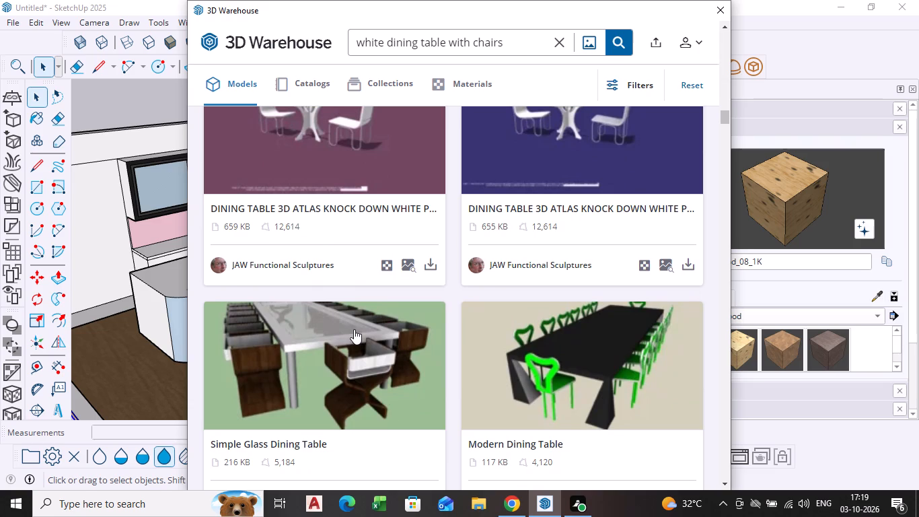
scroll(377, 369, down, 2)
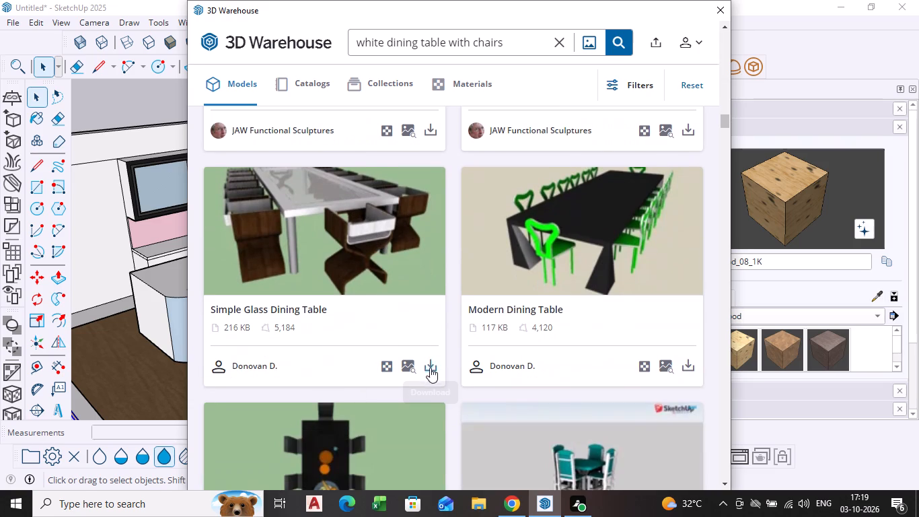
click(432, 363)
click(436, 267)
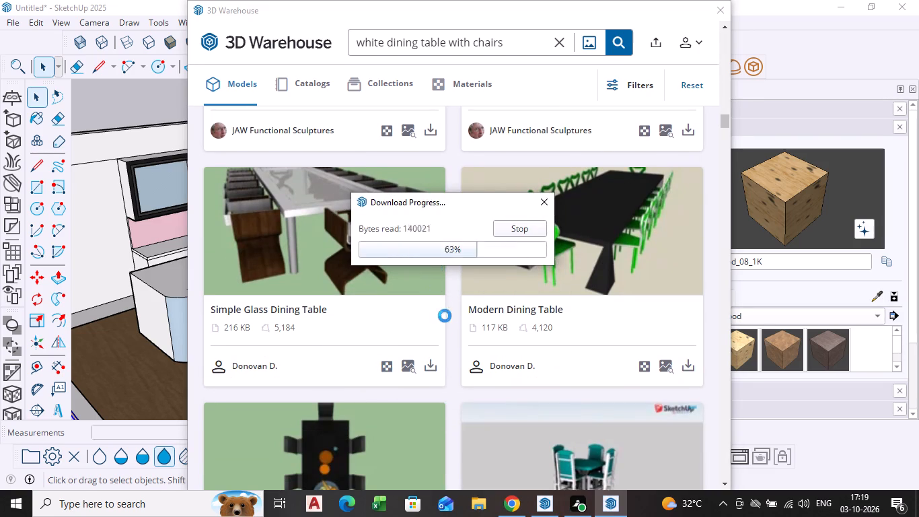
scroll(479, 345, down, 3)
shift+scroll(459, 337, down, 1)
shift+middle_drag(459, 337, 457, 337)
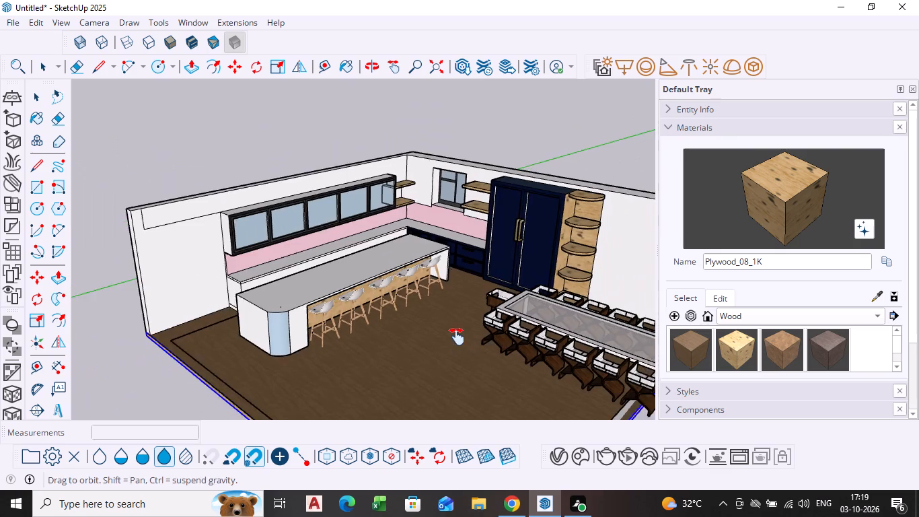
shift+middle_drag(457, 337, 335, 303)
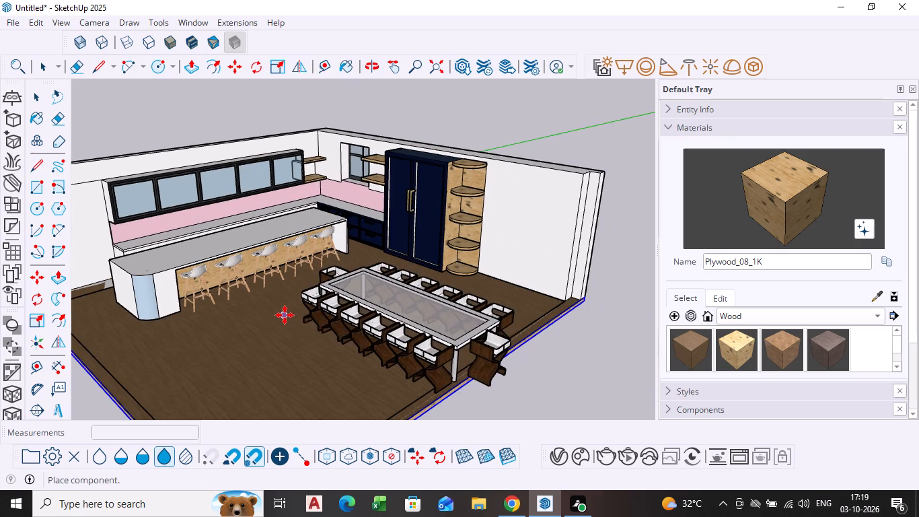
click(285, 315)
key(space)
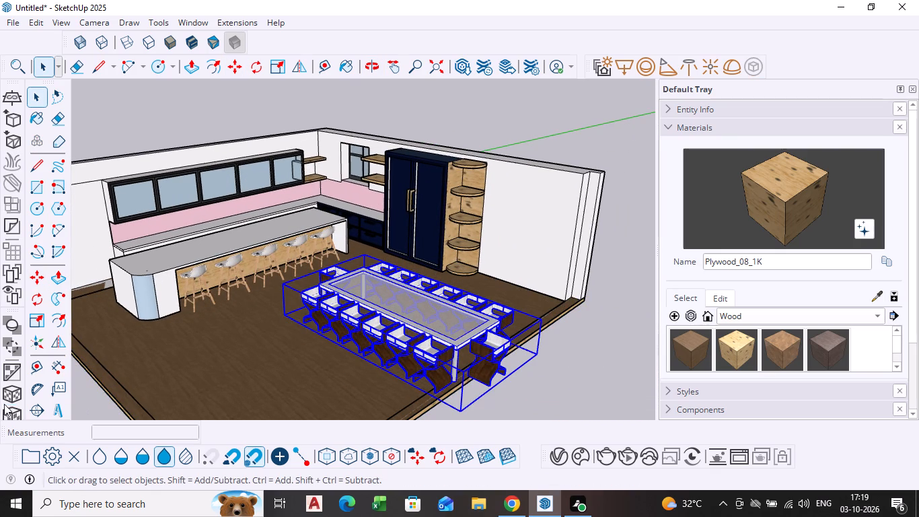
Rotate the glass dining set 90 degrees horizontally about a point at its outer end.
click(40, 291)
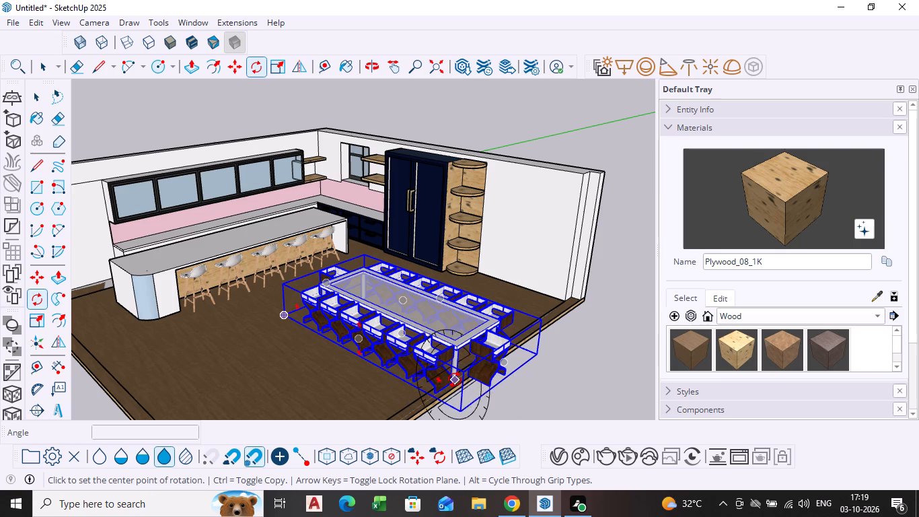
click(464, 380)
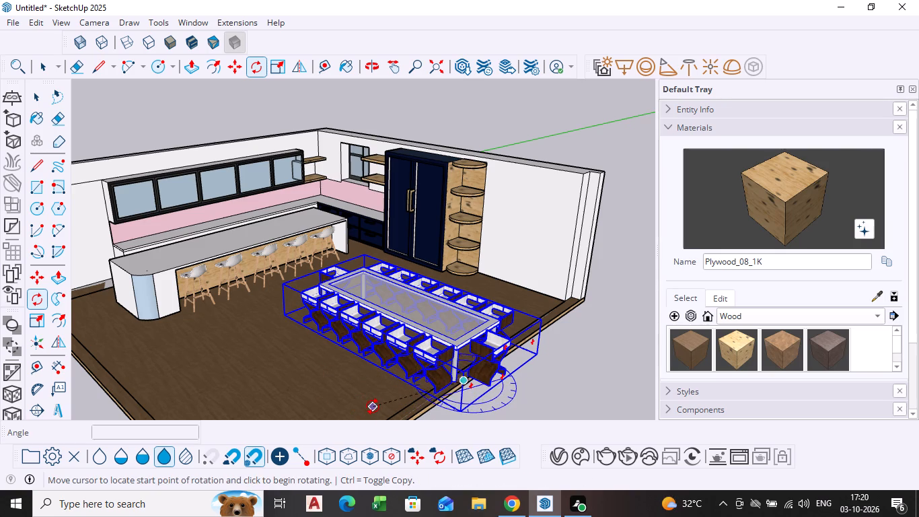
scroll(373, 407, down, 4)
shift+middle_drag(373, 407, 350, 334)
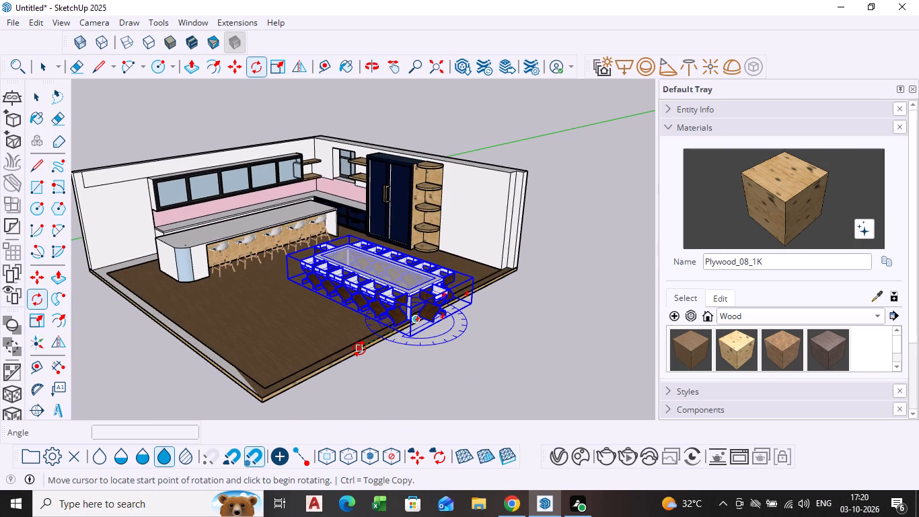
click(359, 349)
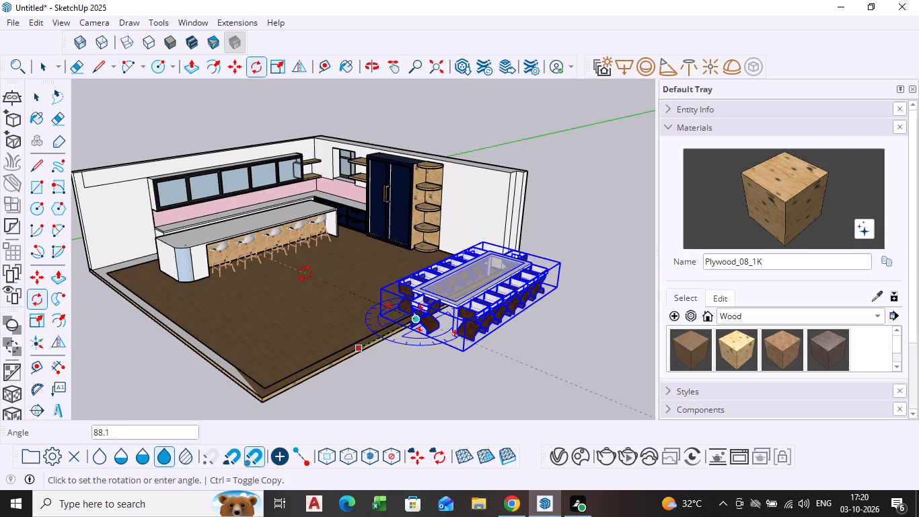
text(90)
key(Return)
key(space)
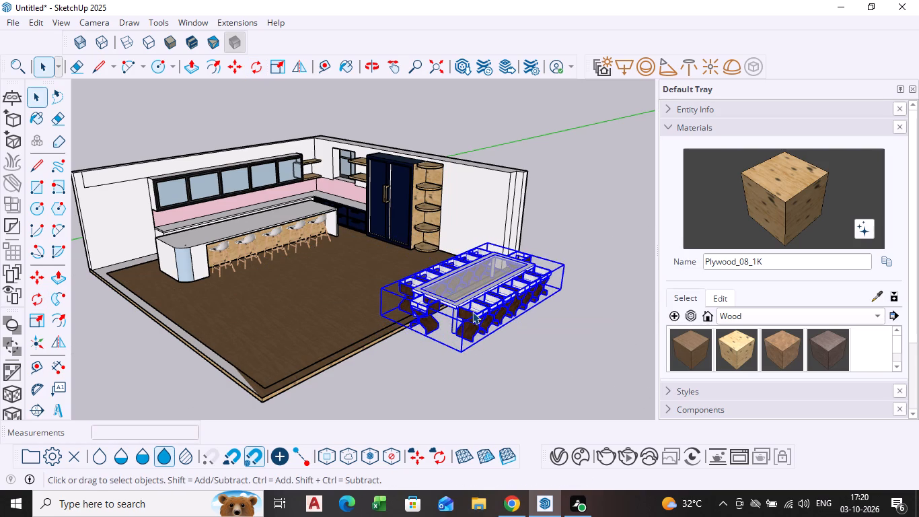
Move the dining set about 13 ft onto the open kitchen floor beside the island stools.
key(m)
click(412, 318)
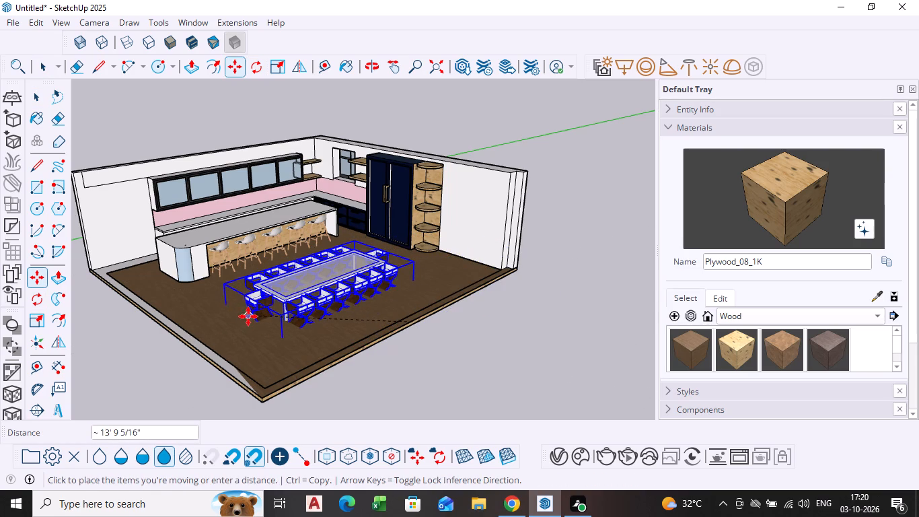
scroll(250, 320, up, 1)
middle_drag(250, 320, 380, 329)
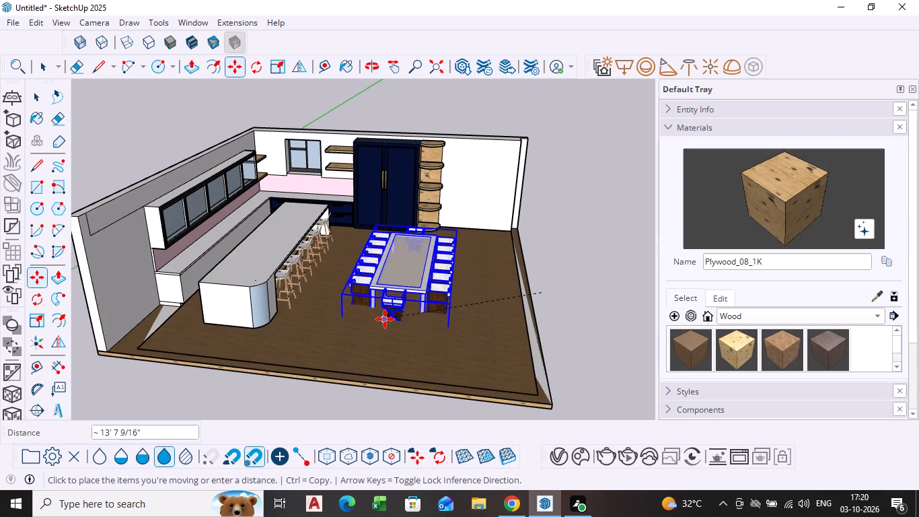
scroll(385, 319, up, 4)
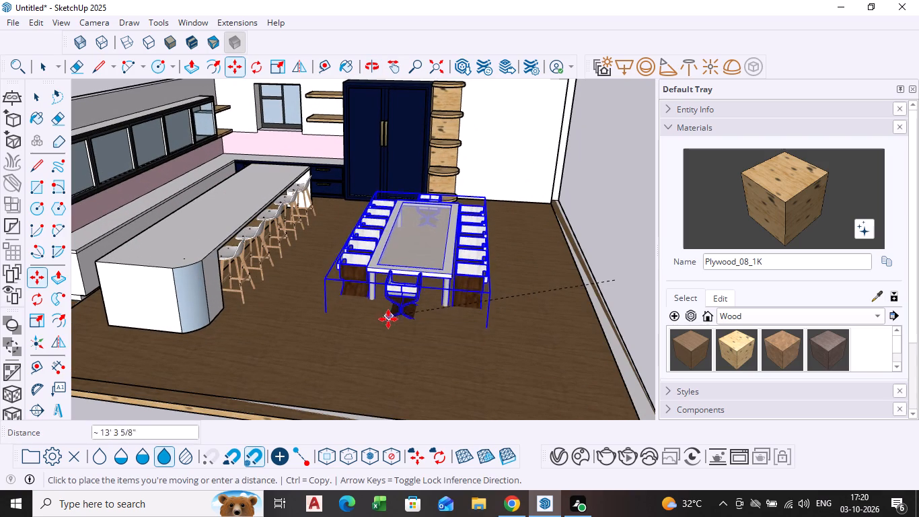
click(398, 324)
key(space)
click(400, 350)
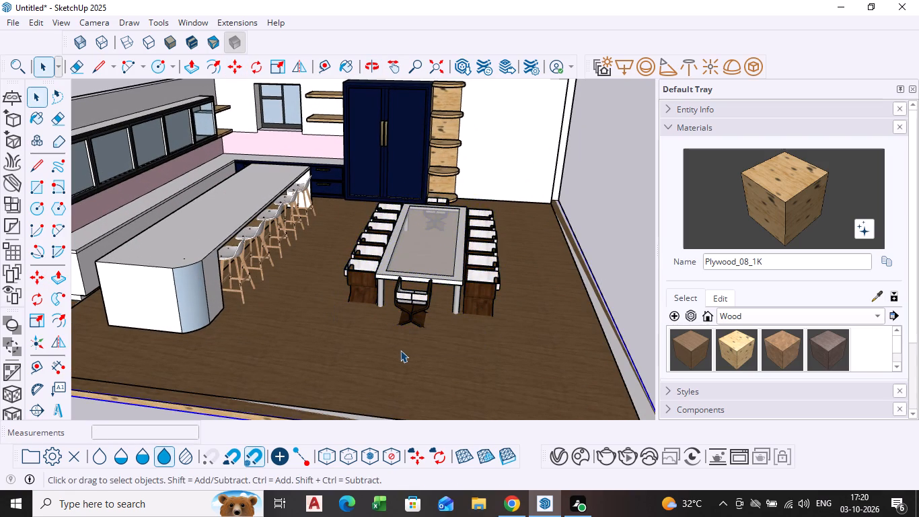
Examine the dining set's placement and proportions against the island, stools and tall cabinets from several angles.
middle_drag(397, 348, 417, 329)
scroll(408, 328, down, 1)
scroll(407, 312, up, 4)
middle_drag(407, 302, 368, 353)
scroll(400, 359, down, 3)
middle_drag(400, 359, 376, 355)
scroll(385, 335, down, 4)
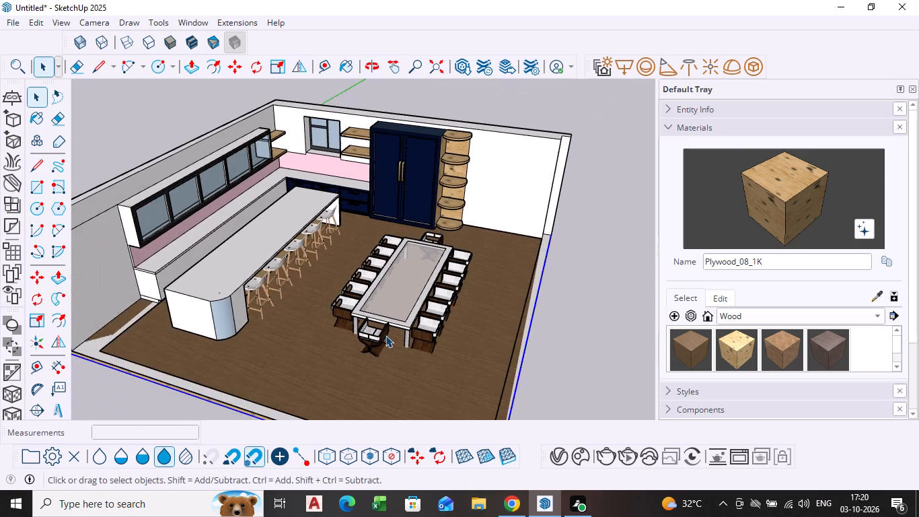
shift+middle_drag(385, 335, 345, 325)
scroll(348, 313, up, 6)
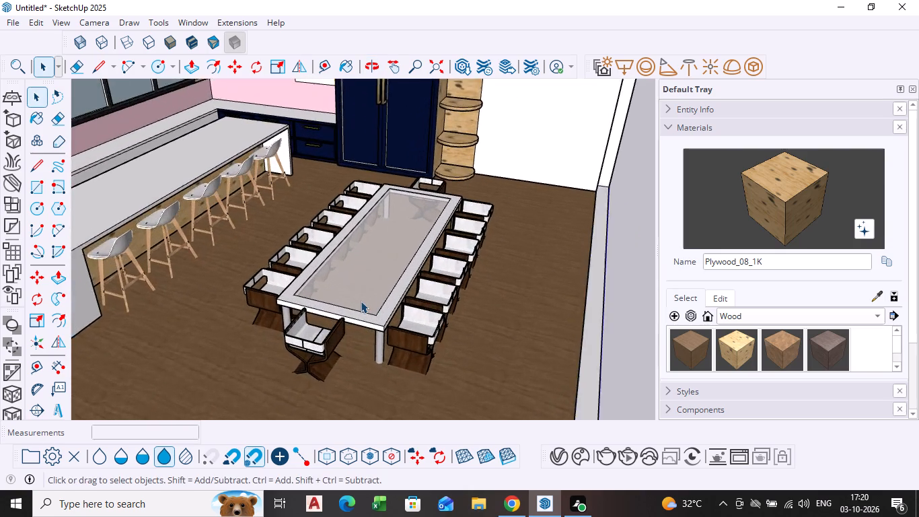
scroll(361, 301, up, 4)
middle_drag(347, 310, 390, 285)
scroll(386, 285, down, 9)
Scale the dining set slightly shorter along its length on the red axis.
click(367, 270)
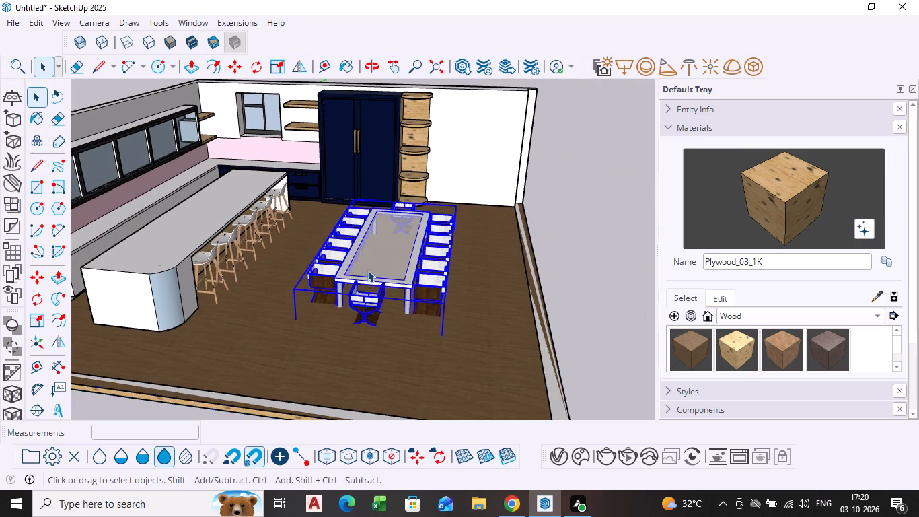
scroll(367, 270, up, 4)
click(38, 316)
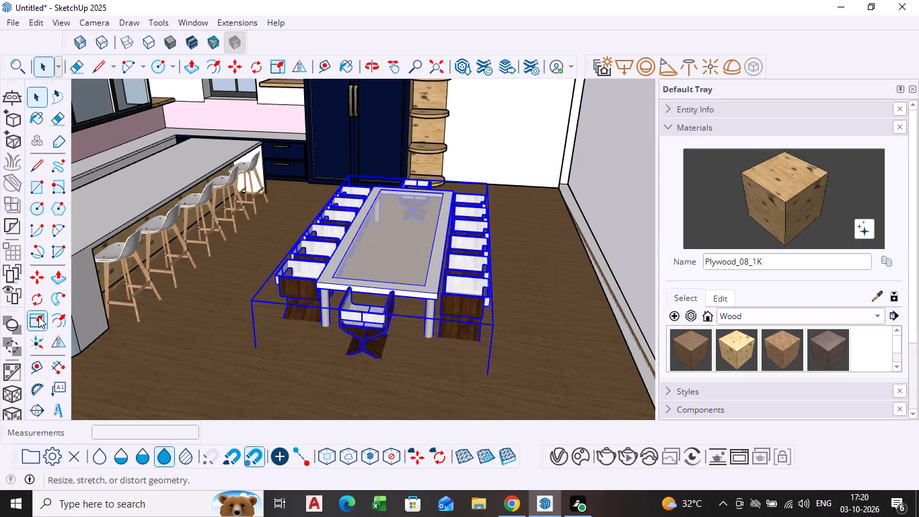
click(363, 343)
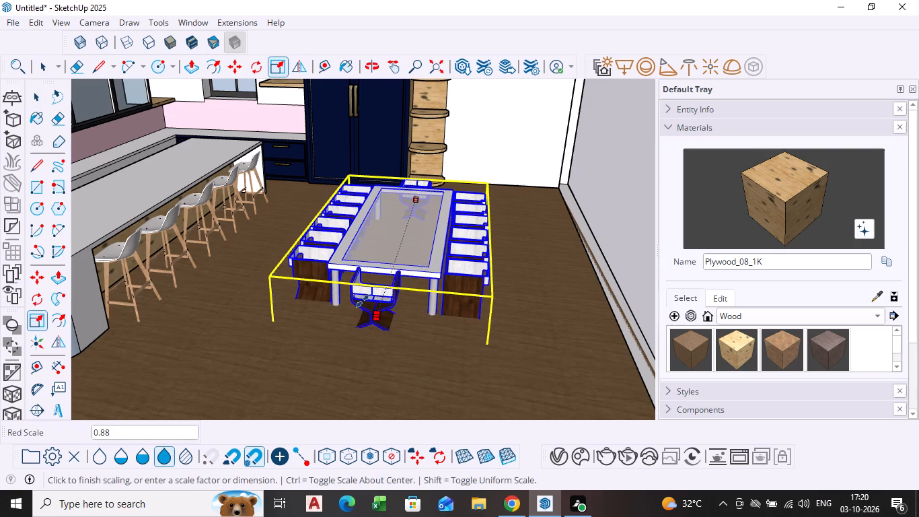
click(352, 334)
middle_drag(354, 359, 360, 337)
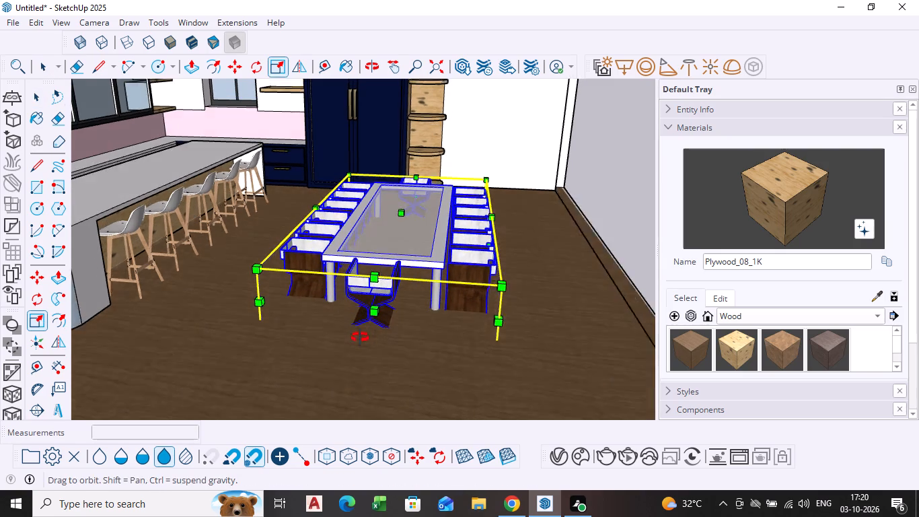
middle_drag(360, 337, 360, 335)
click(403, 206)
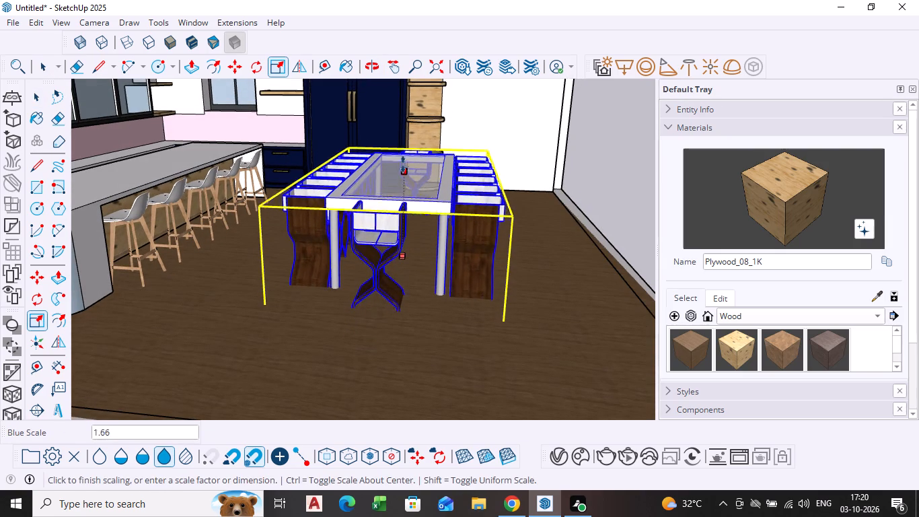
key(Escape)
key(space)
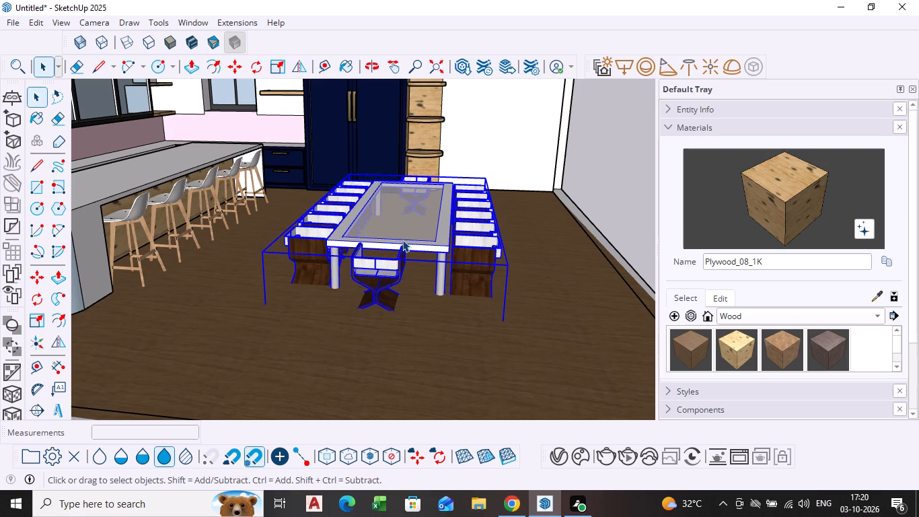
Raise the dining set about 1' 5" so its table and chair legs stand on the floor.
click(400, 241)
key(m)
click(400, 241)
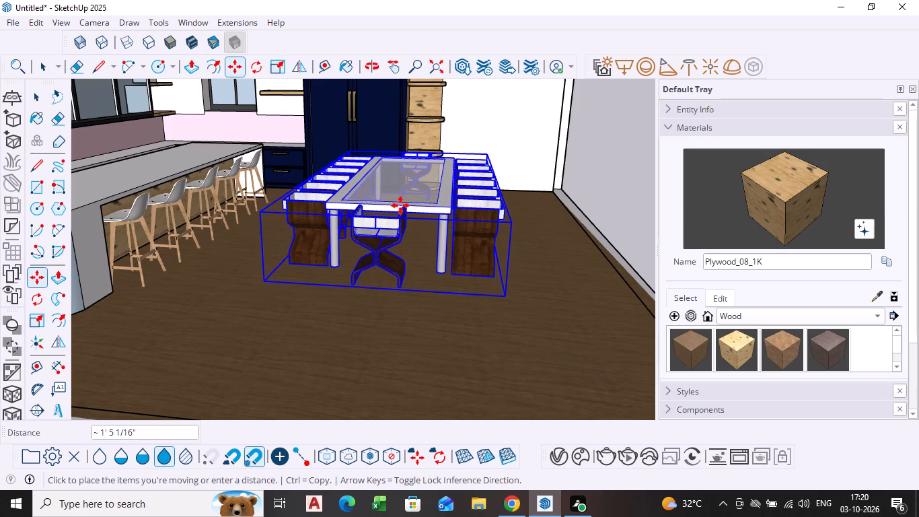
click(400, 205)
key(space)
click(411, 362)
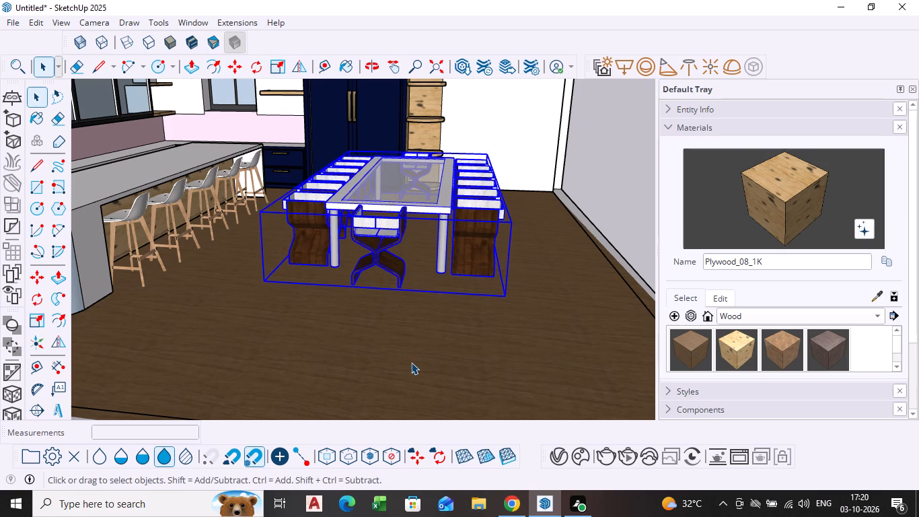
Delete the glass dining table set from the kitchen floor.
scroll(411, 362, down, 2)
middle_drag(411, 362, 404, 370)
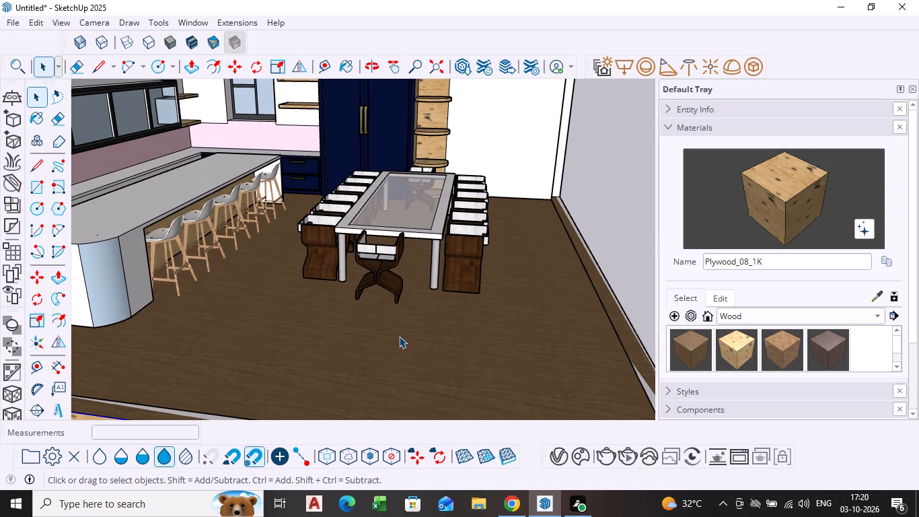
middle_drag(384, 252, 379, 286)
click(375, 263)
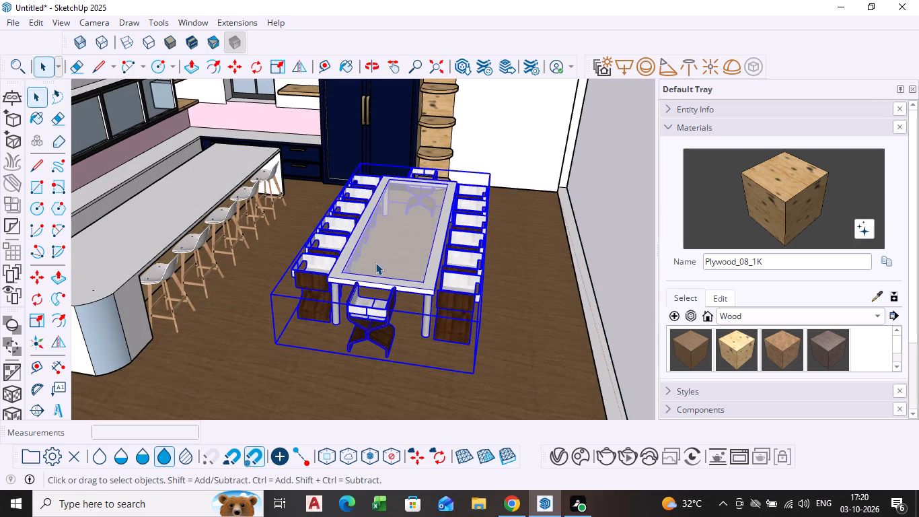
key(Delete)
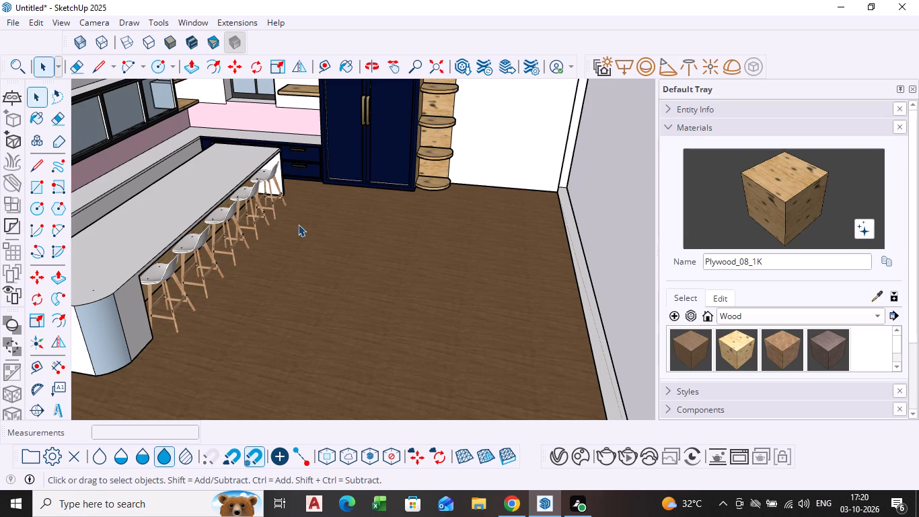
Reopen 3D Warehouse and look through the models found for "white dining table with chairs".
scroll(298, 224, down, 5)
shift+middle_drag(303, 222, 295, 269)
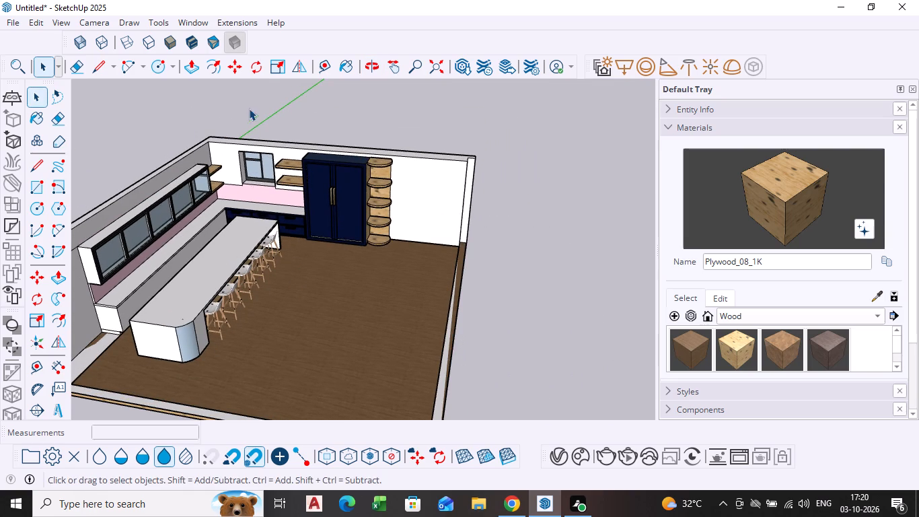
click(197, 22)
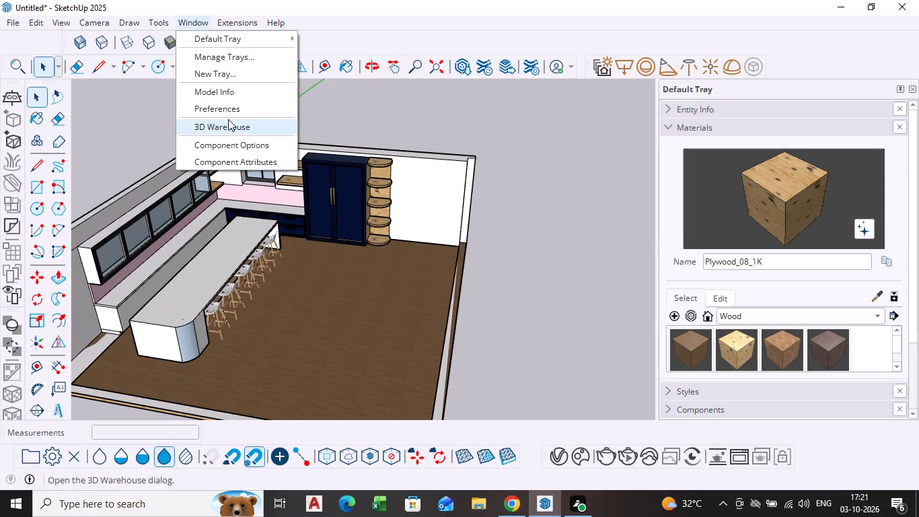
click(228, 119)
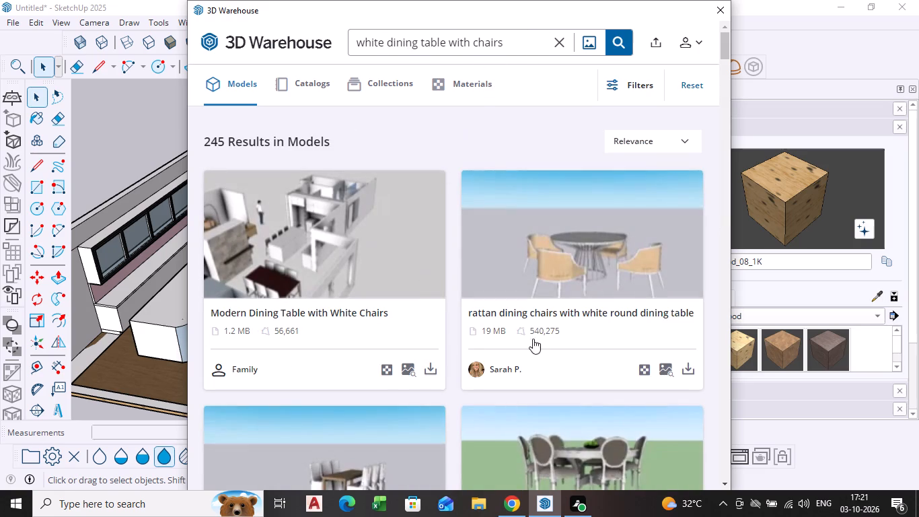
scroll(533, 339, down, 7)
scroll(487, 310, up, 4)
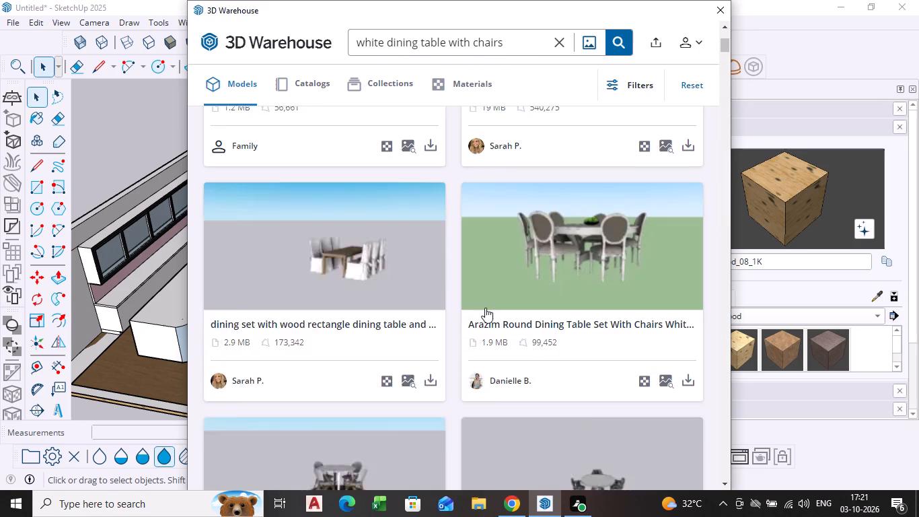
scroll(369, 335, down, 3)
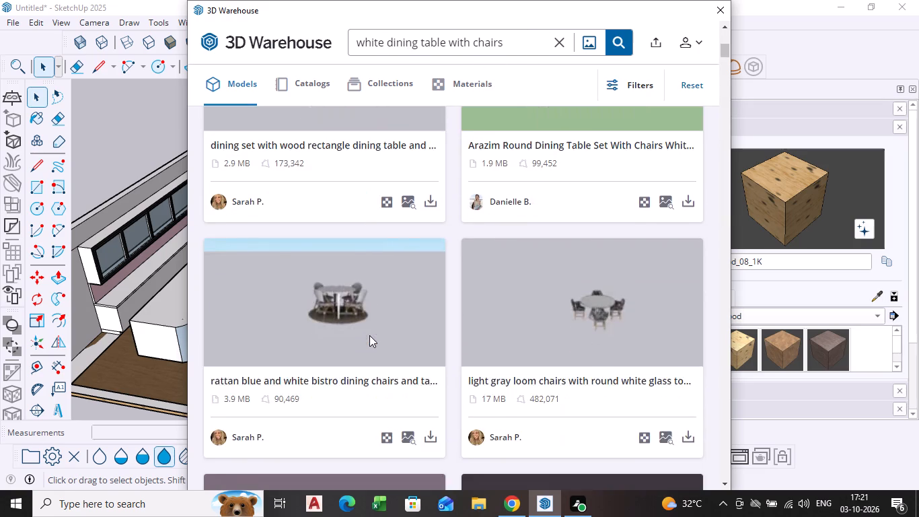
scroll(369, 335, down, 9)
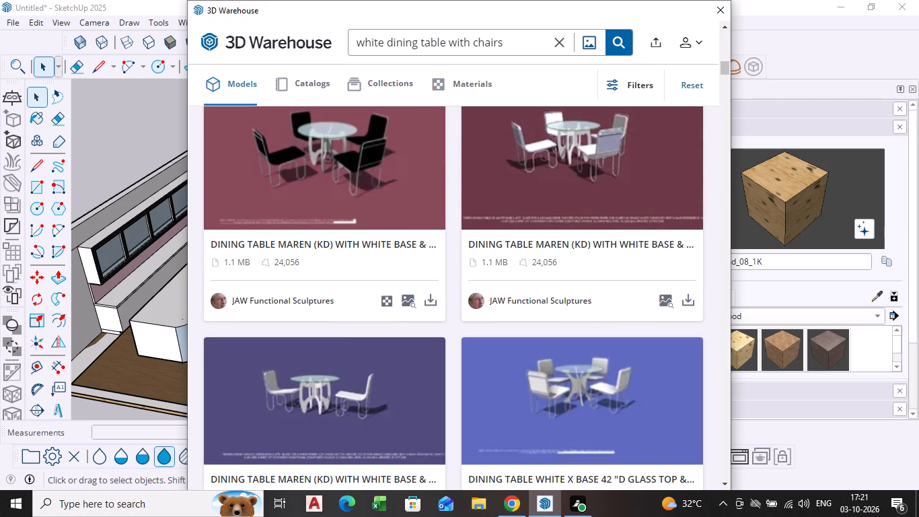
Search 3D Warehouse for "white dining table" instead.
click(514, 39)
key(BackSpace)
key(BackSpace)
key(BackSpace)
key(BackSpace)
key(BackSpace)
key(BackSpace)
key(BackSpace)
key(BackSpace)
key(BackSpace)
key(BackSpace)
key(BackSpace)
key(BackSpace)
key(Return)
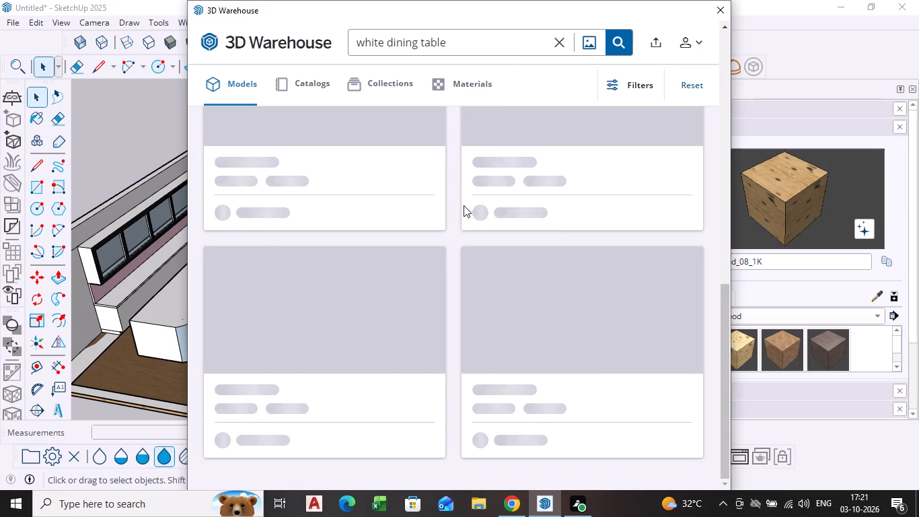
Load the Mika White Oak Dining Table into the model and place it on the open floor beside the island stools.
scroll(409, 264, up, 12)
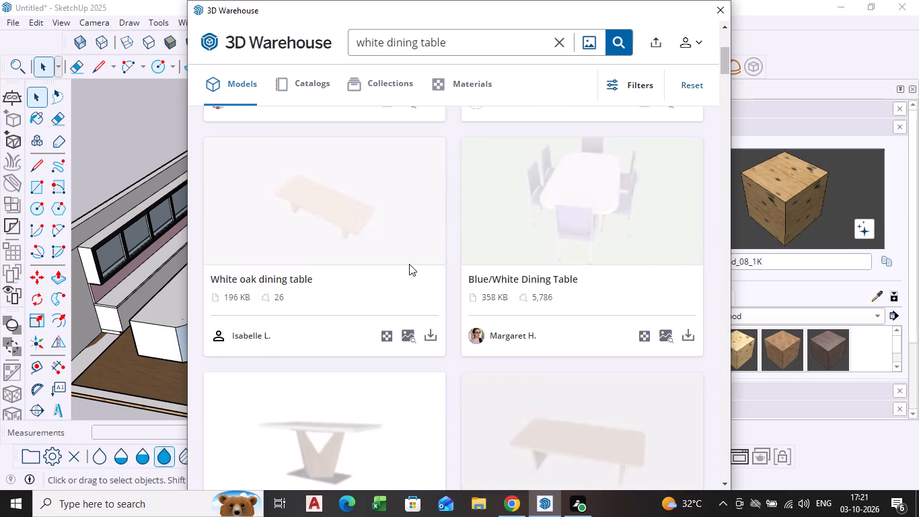
scroll(409, 264, up, 8)
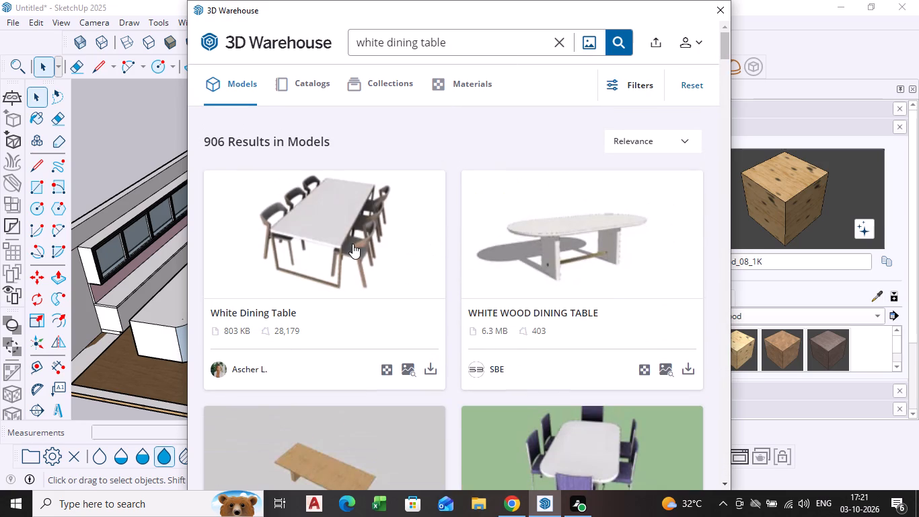
scroll(323, 252, up, 4)
scroll(361, 324, down, 12)
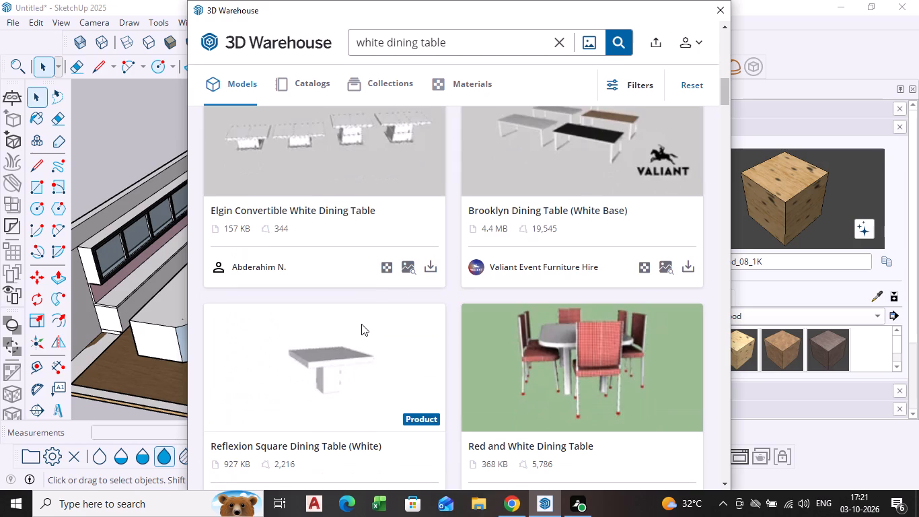
scroll(361, 324, down, 5)
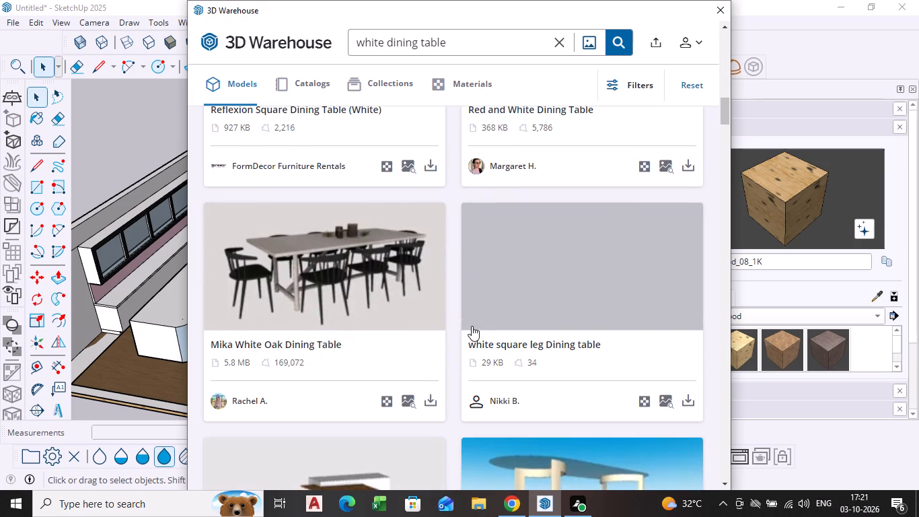
scroll(437, 403, down, 3)
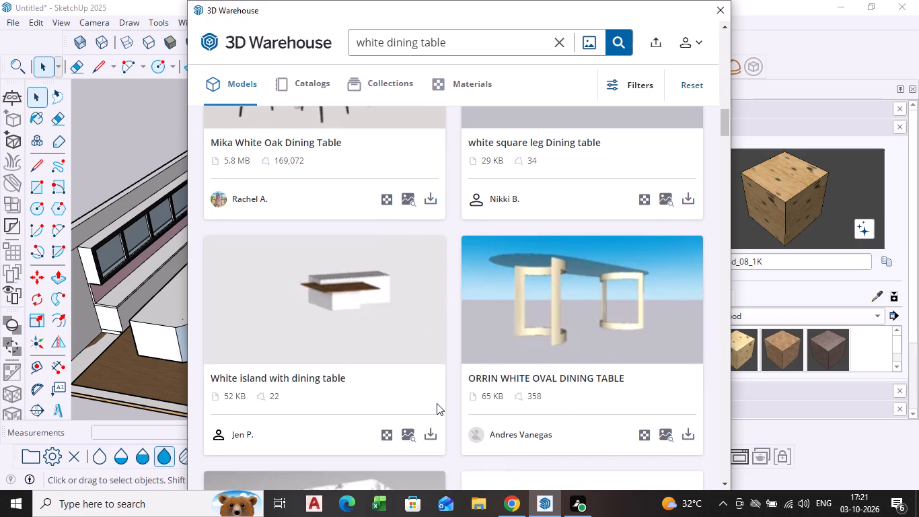
scroll(437, 403, up, 2)
click(431, 338)
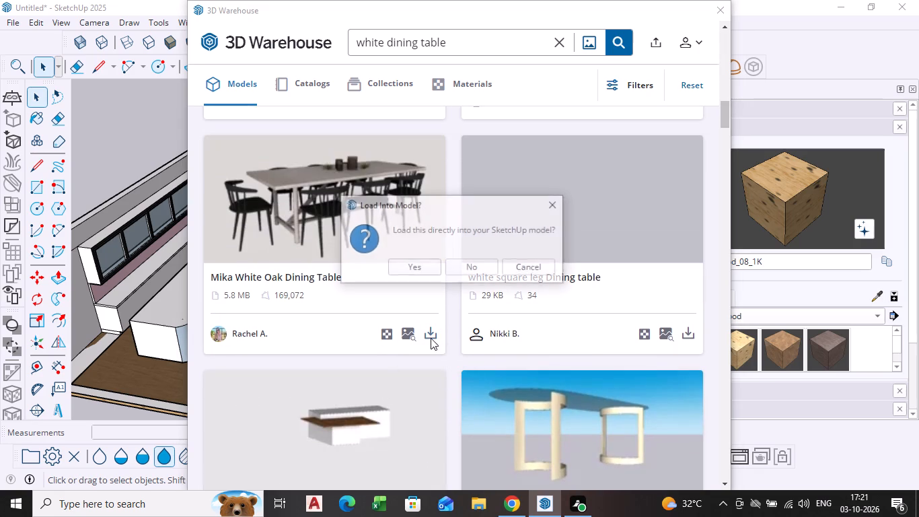
click(419, 268)
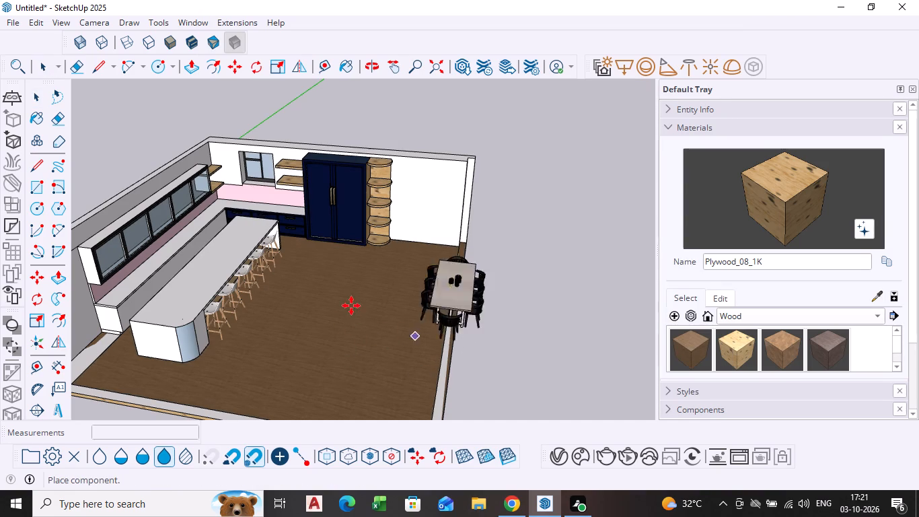
click(318, 345)
Examine how the new dining set sits on the kitchen floor from low and raised viewpoints.
middle_drag(371, 349, 371, 322)
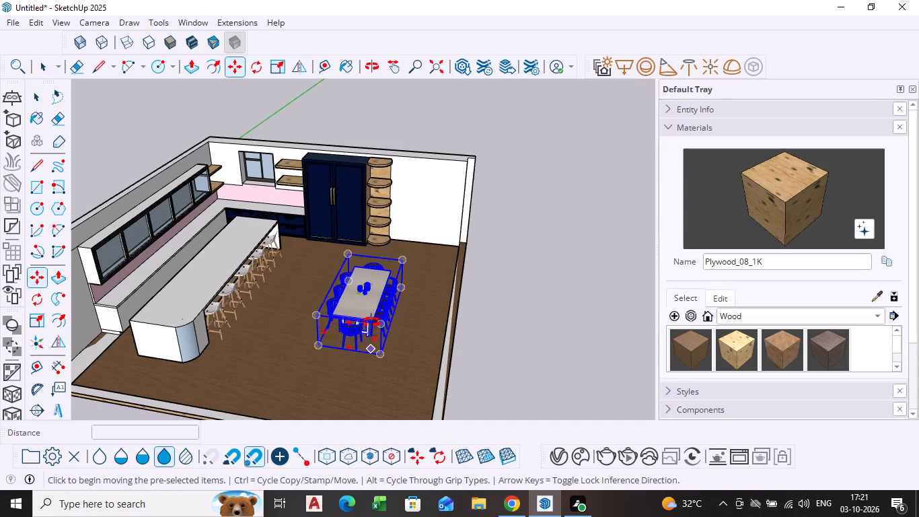
middle_drag(371, 322, 395, 279)
scroll(368, 307, up, 8)
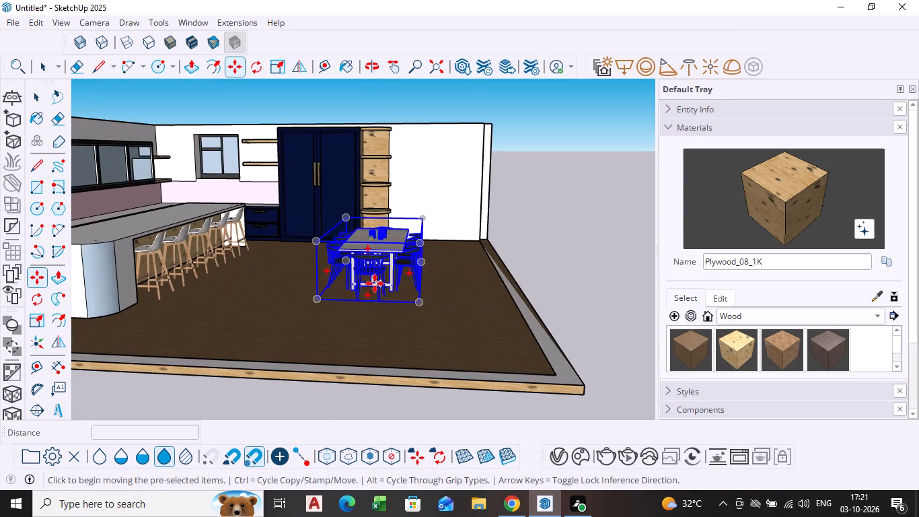
click(375, 284)
key(space)
key(space)
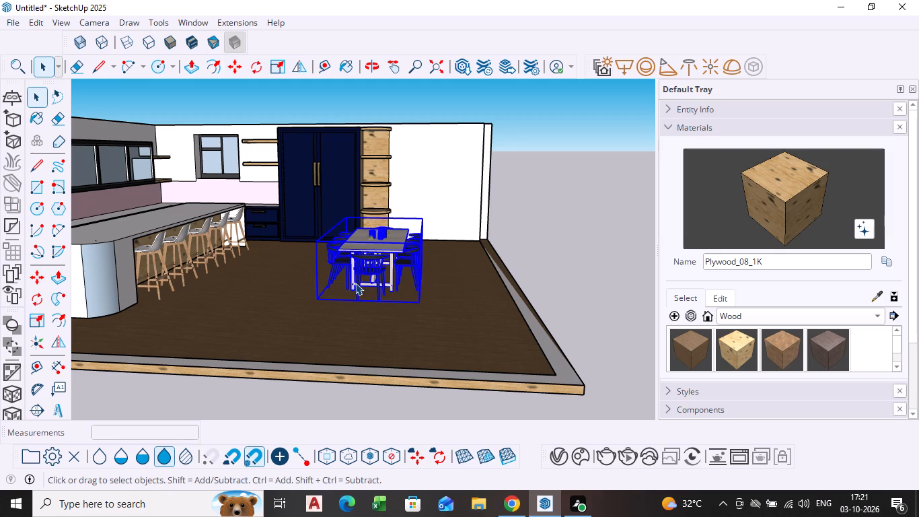
click(605, 258)
middle_drag(407, 281, 415, 333)
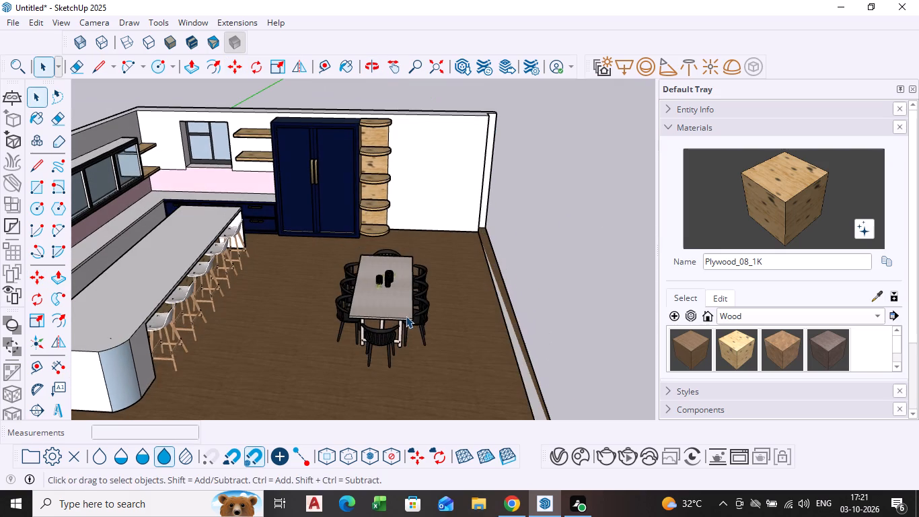
middle_drag(390, 330, 380, 316)
scroll(380, 316, up, 3)
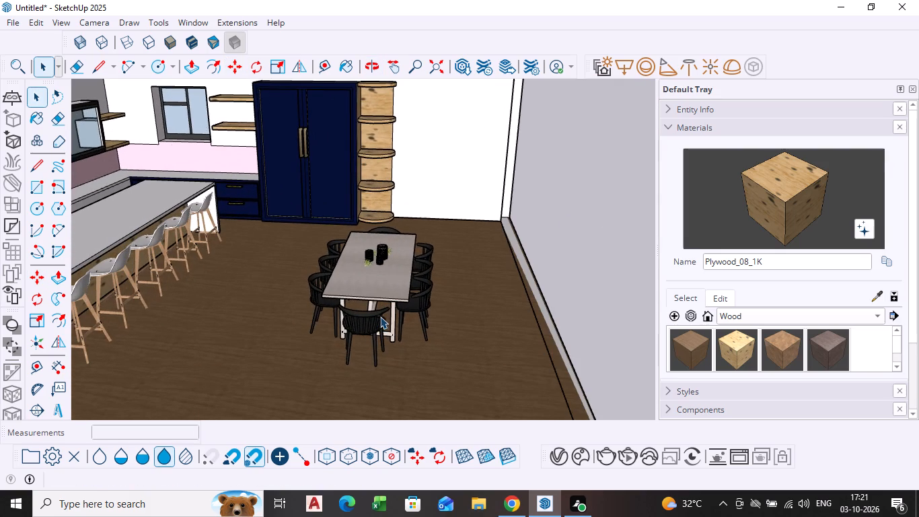
Open the dining set's nested components for editing, down to the single black chair at the table's near end.
click(375, 319)
triple_click(375, 319)
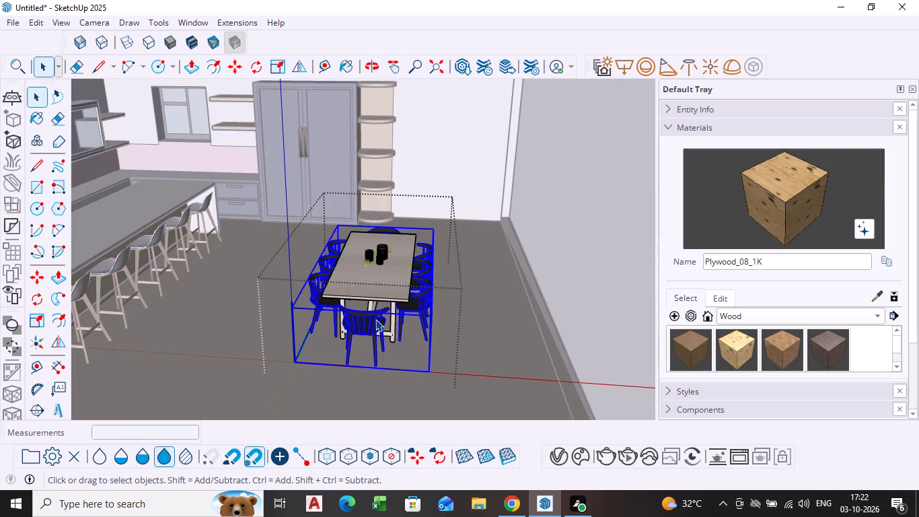
click(375, 319)
click(371, 320)
click(363, 324)
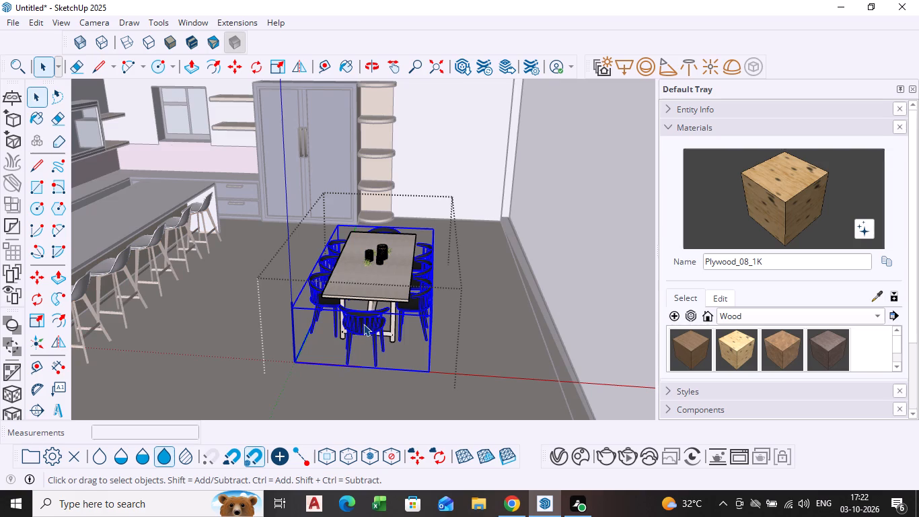
triple_click(363, 324)
click(363, 324)
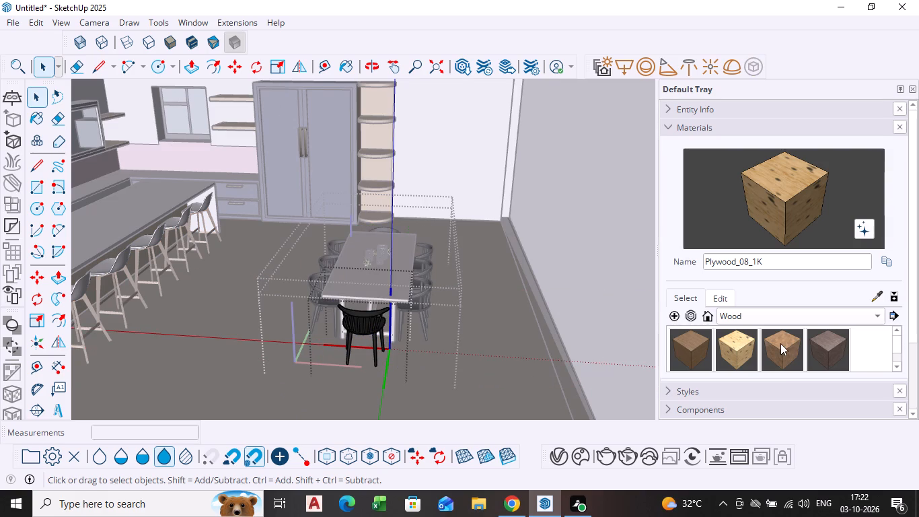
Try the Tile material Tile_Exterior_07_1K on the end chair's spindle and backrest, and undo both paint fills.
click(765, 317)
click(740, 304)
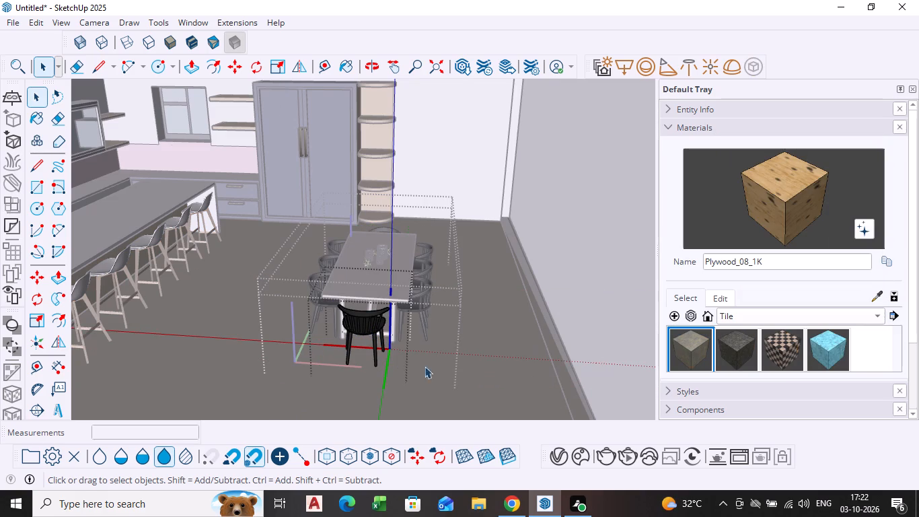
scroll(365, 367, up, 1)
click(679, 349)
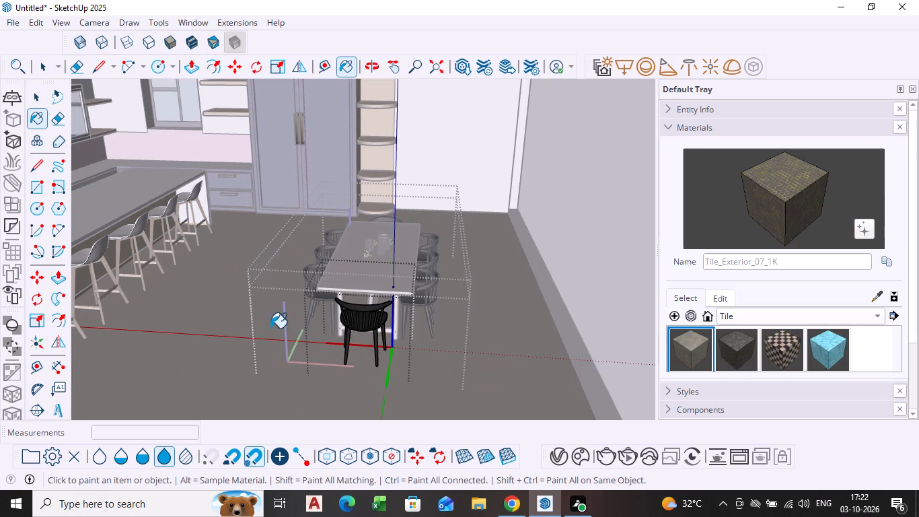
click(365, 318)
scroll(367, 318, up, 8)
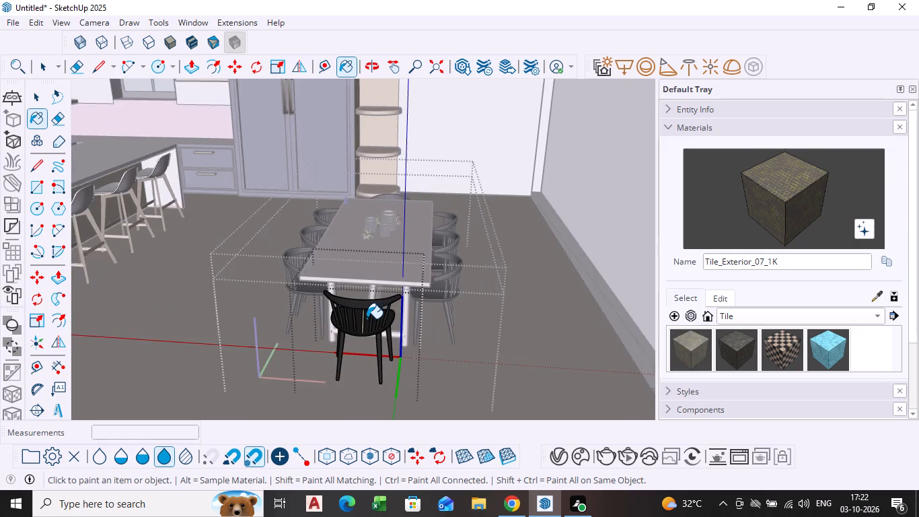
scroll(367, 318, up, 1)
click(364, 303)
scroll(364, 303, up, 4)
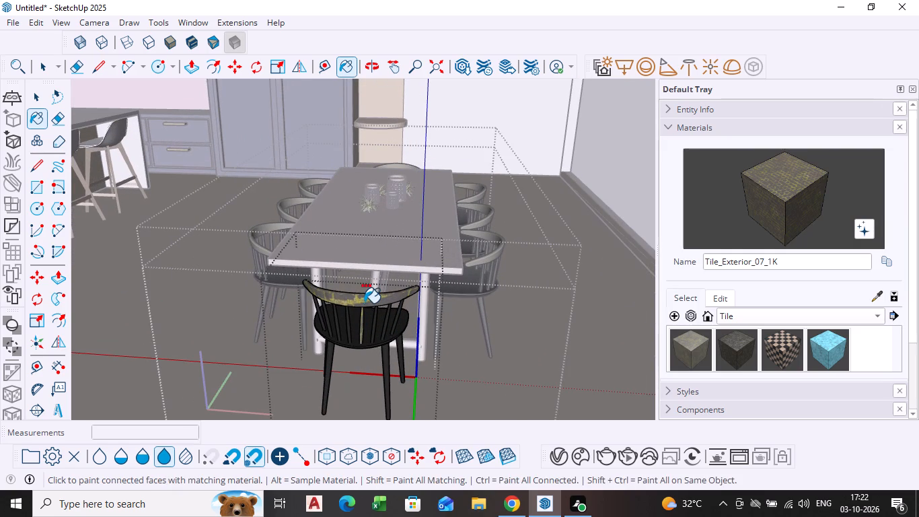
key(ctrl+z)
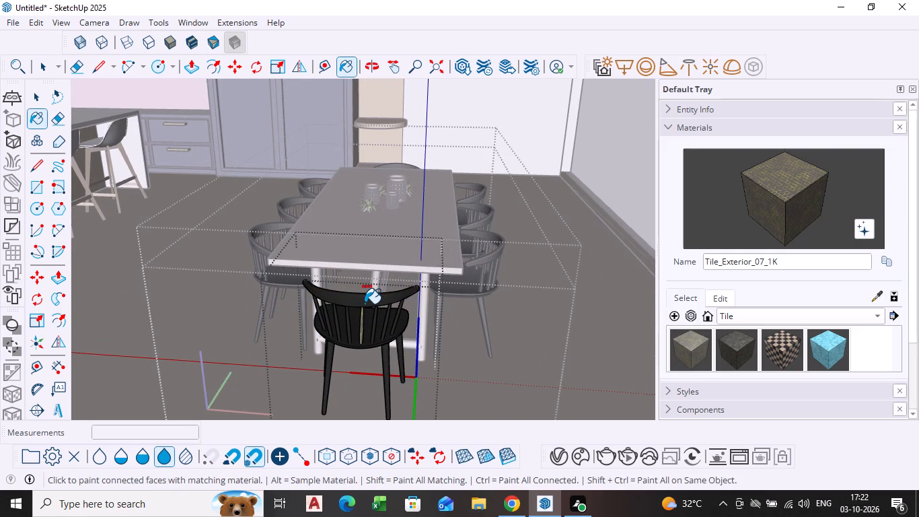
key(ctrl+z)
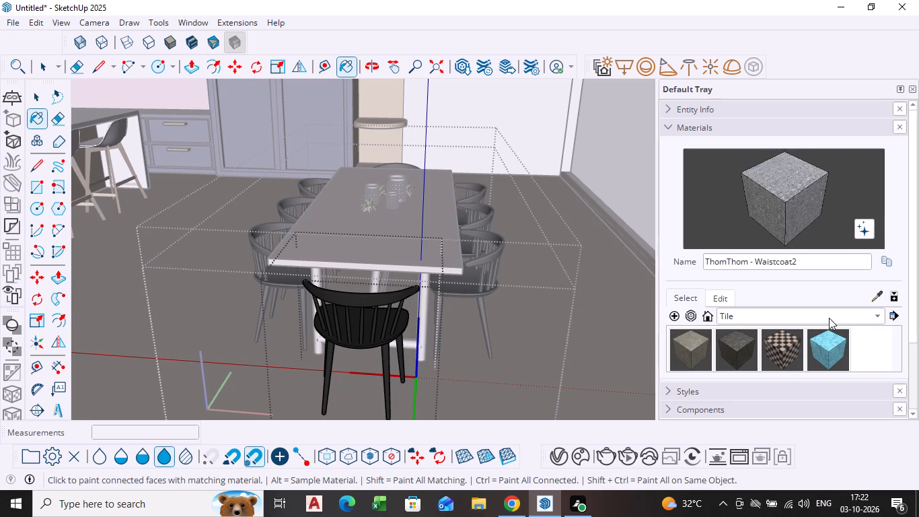
Paint the end chair's curved backrest with the Wood material Plywood_08_1K.
click(822, 319)
click(742, 326)
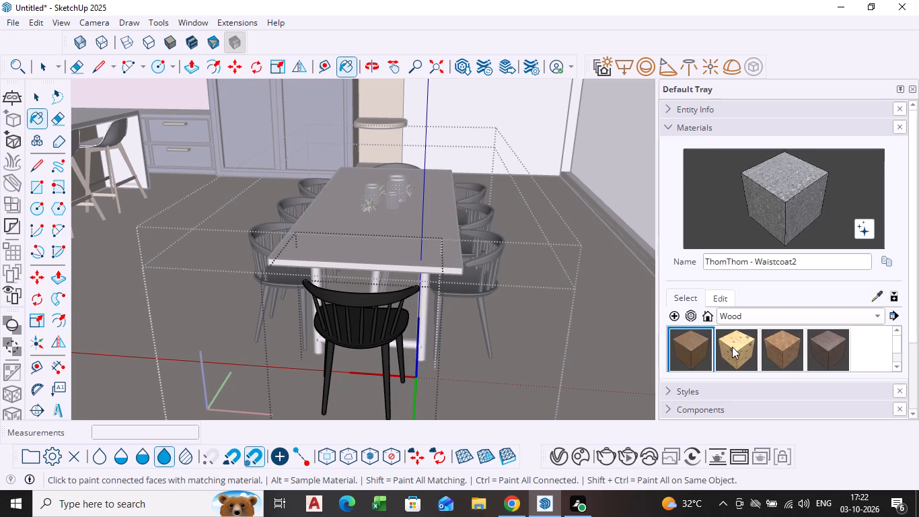
click(732, 347)
scroll(452, 292, up, 4)
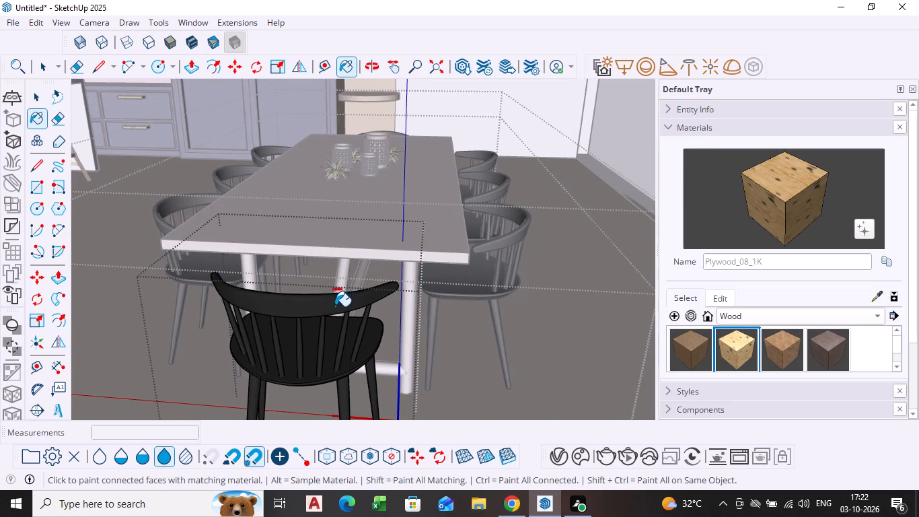
click(335, 306)
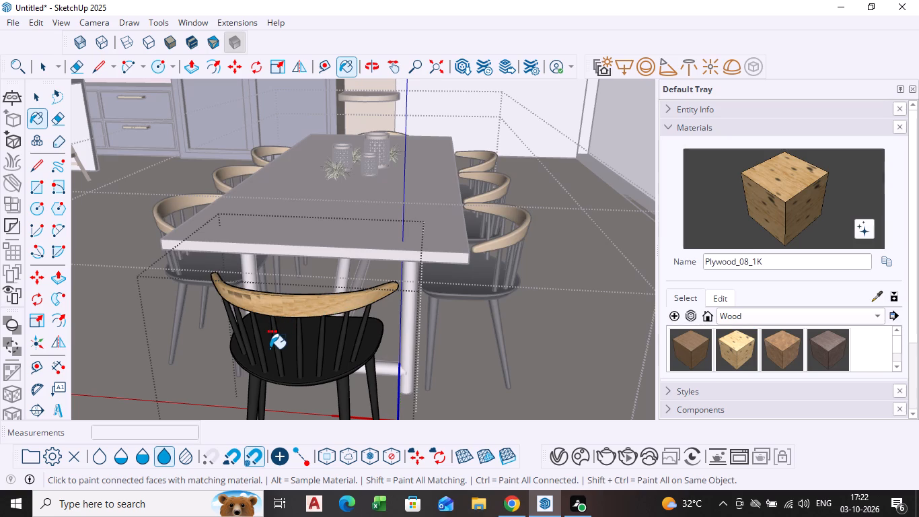
scroll(270, 349, up, 3)
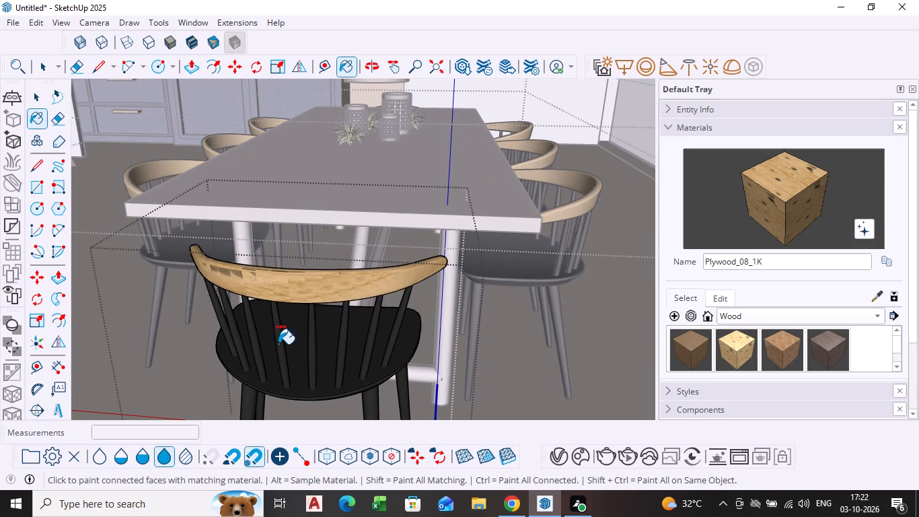
Paint all the end chair's backrest spindles with Plywood_08_1K, undoing the stray fill on the seat.
click(279, 344)
click(313, 341)
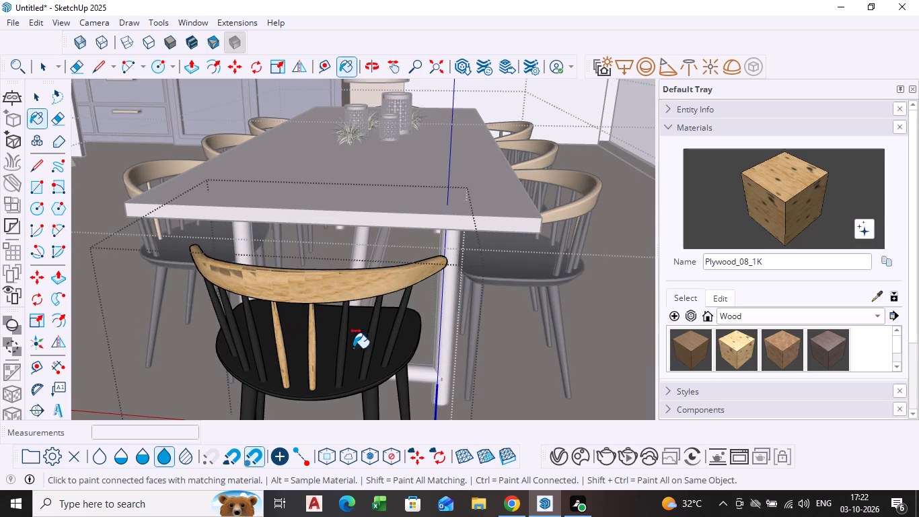
click(342, 351)
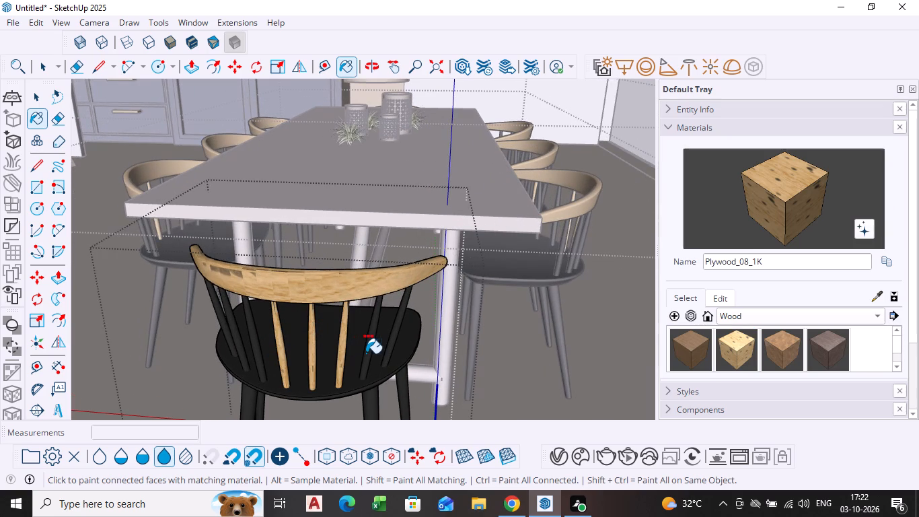
click(366, 353)
click(394, 344)
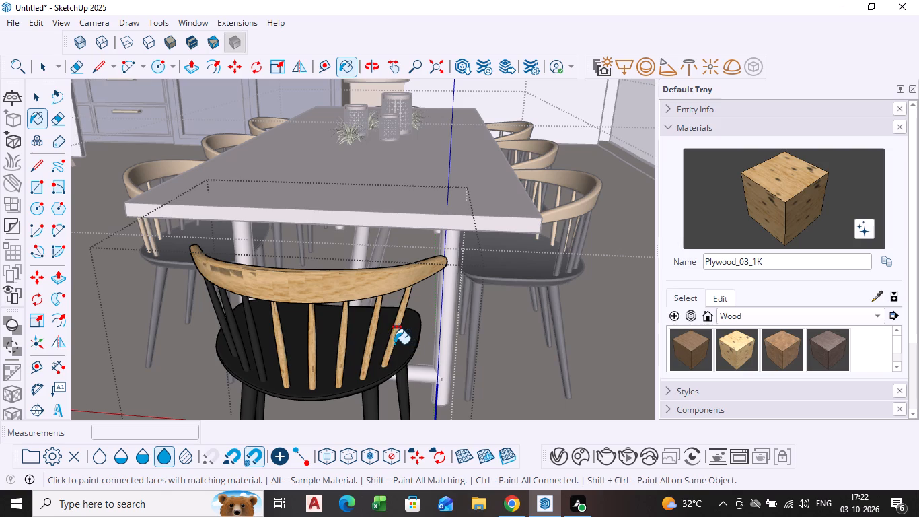
click(259, 361)
click(240, 357)
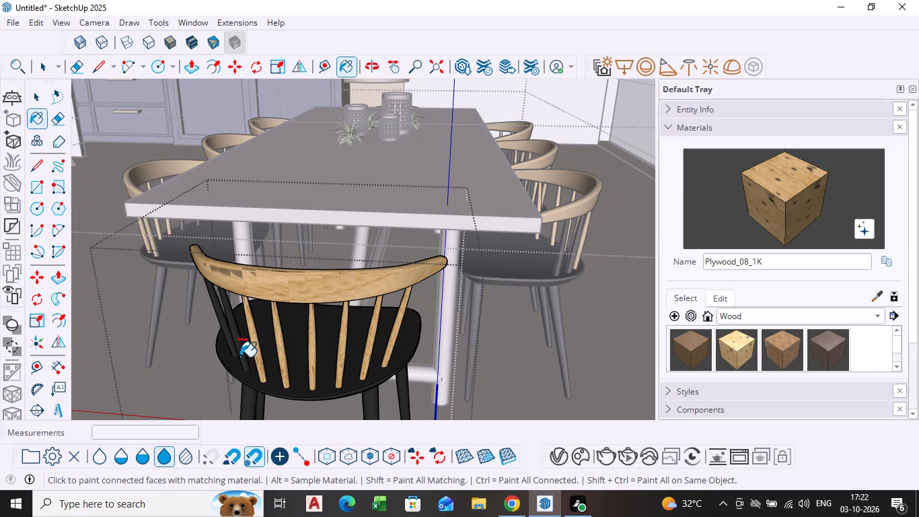
click(223, 335)
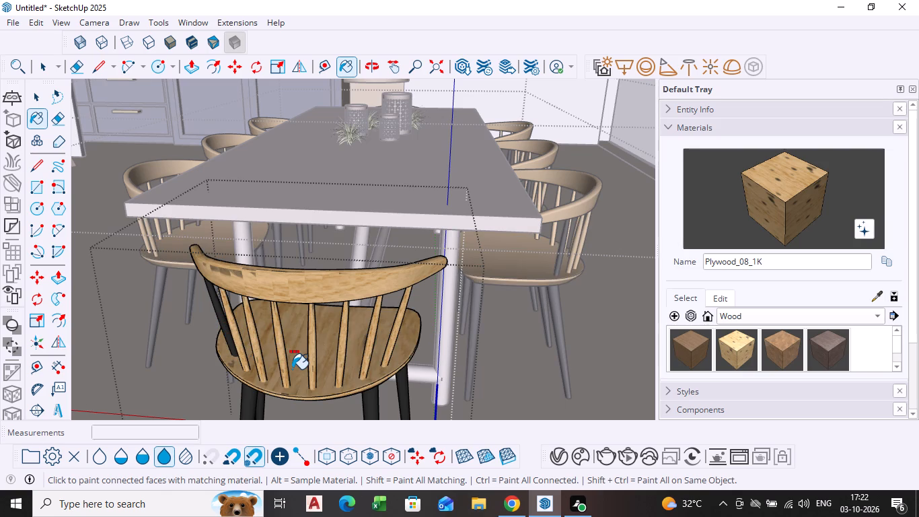
key(ctrl+z)
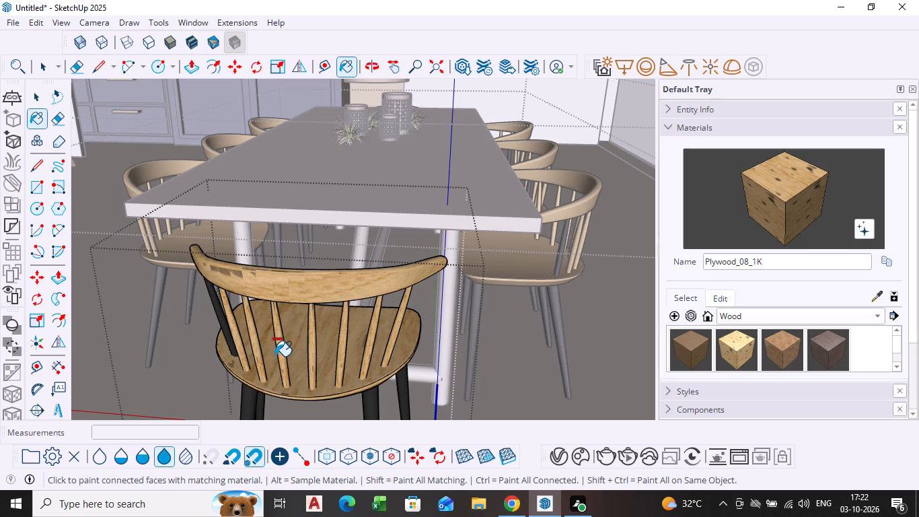
scroll(203, 347, up, 5)
click(237, 336)
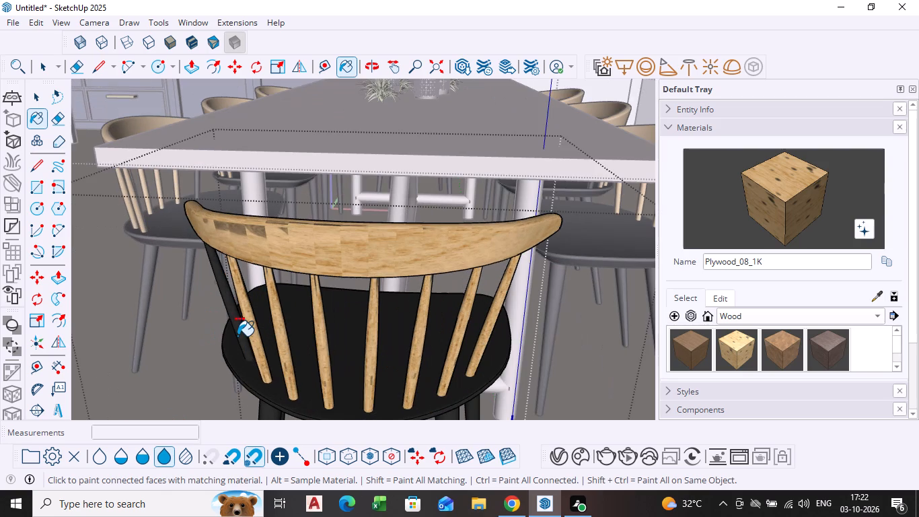
Paint the end chair's four legs with Plywood_08_1K.
scroll(239, 336, down, 5)
scroll(333, 357, down, 5)
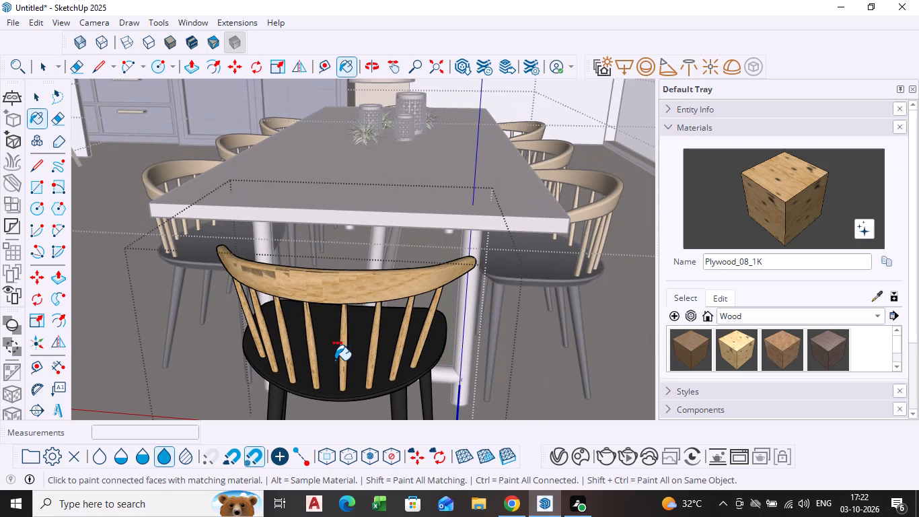
scroll(356, 383, down, 4)
middle_drag(356, 382, 336, 293)
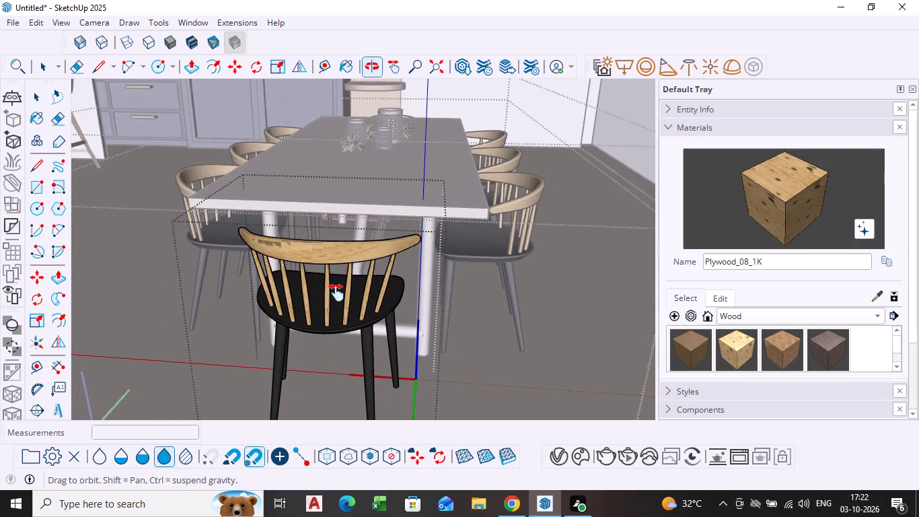
middle_drag(336, 293, 336, 291)
click(277, 357)
scroll(292, 343, up, 4)
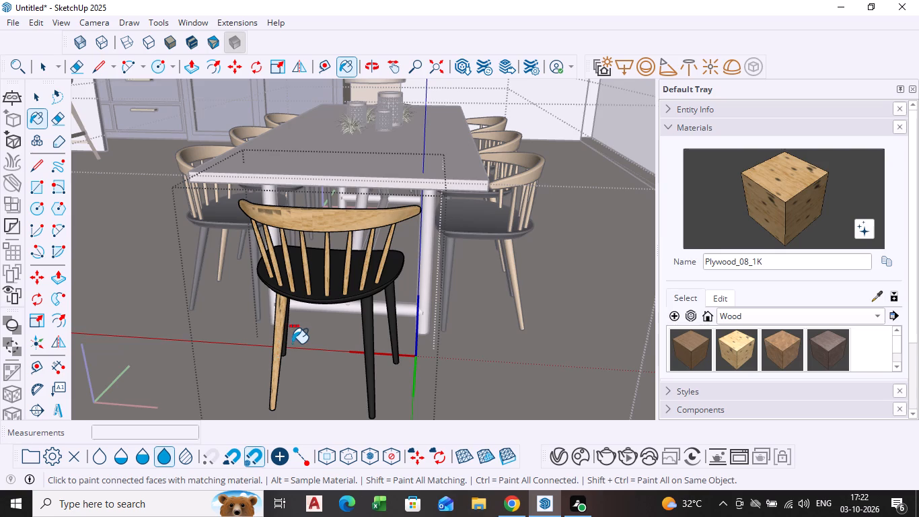
click(284, 342)
click(392, 342)
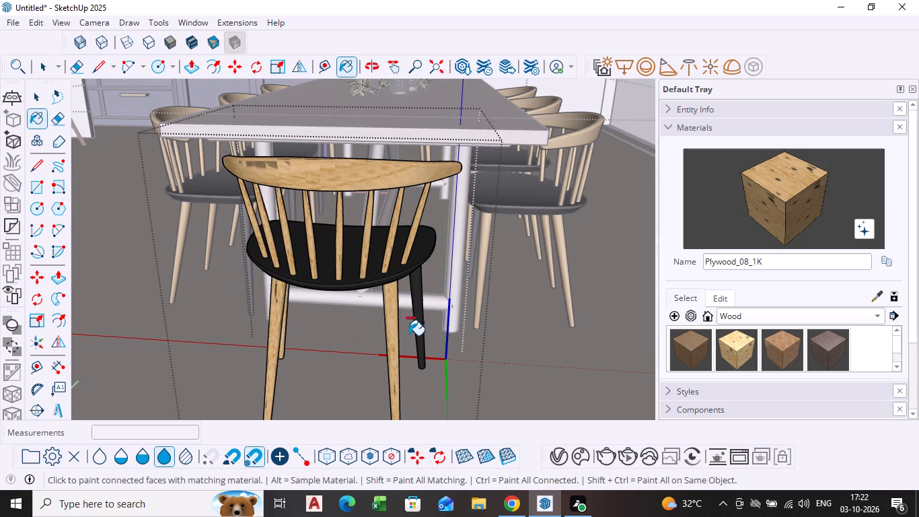
click(419, 328)
scroll(309, 314, down, 4)
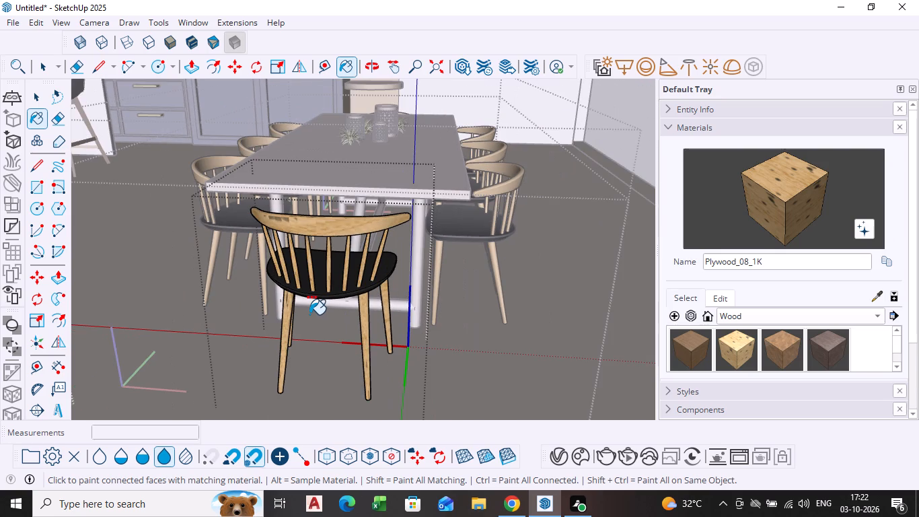
Create a generic V-Ray material and set its diffuse colour to white.
click(558, 459)
click(365, 459)
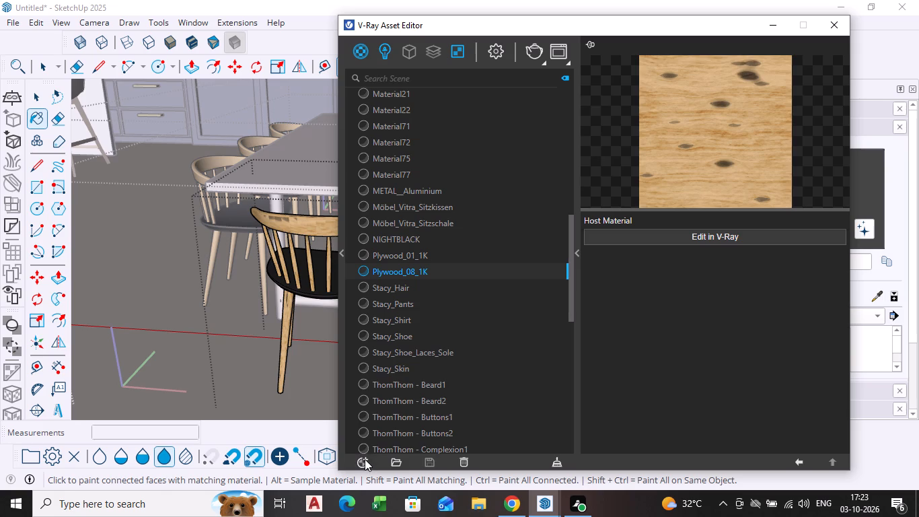
click(378, 436)
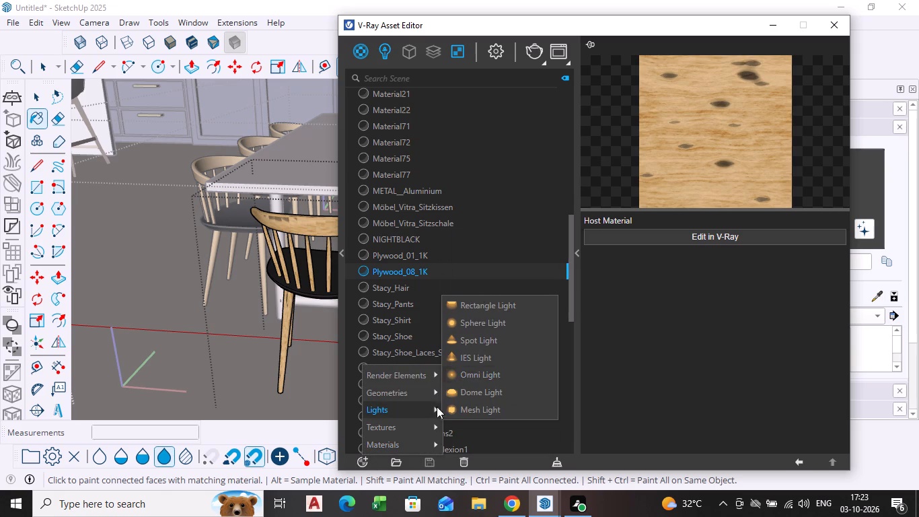
click(437, 442)
click(482, 237)
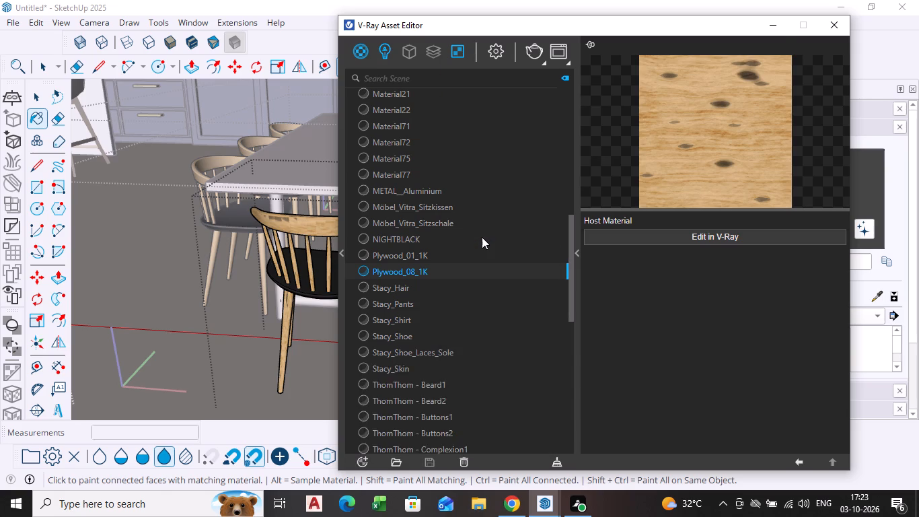
click(692, 278)
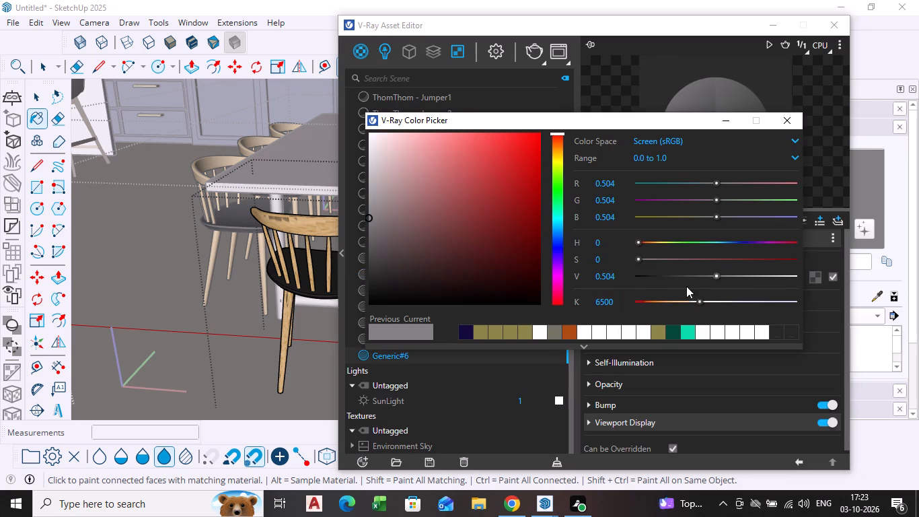
click(578, 335)
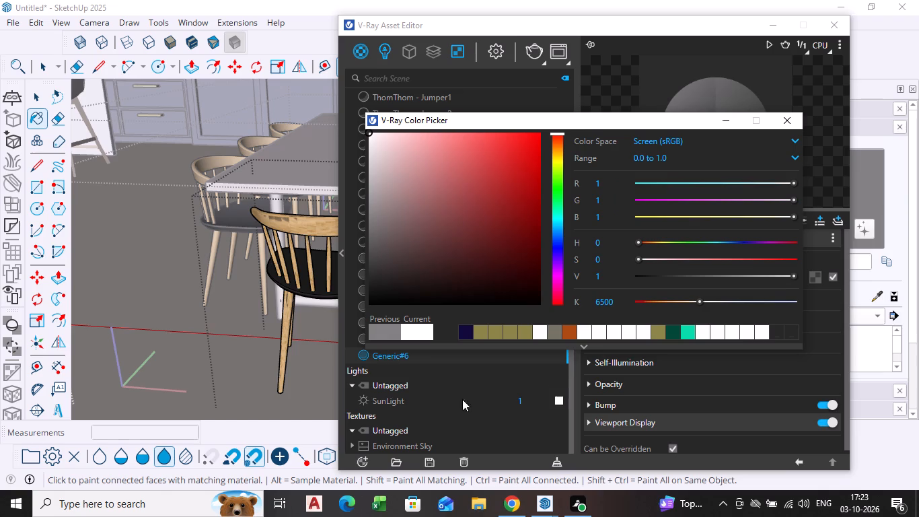
click(420, 327)
click(781, 116)
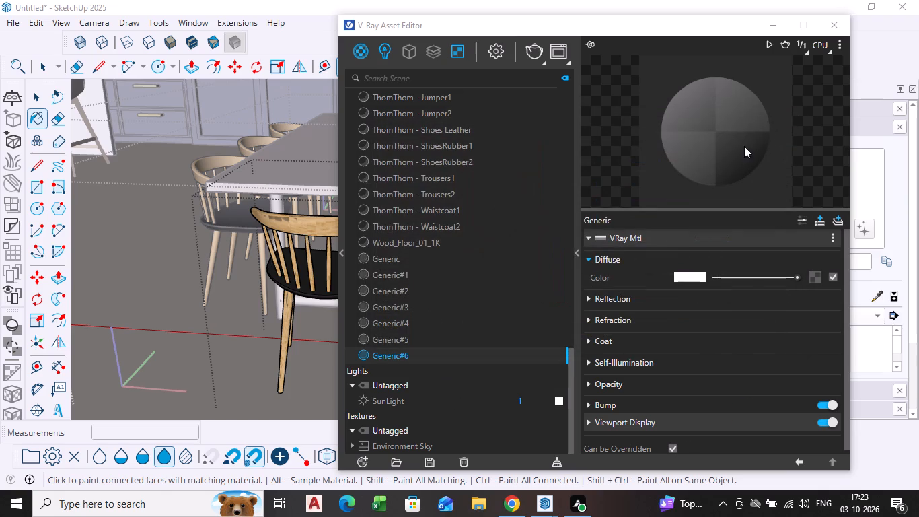
click(688, 279)
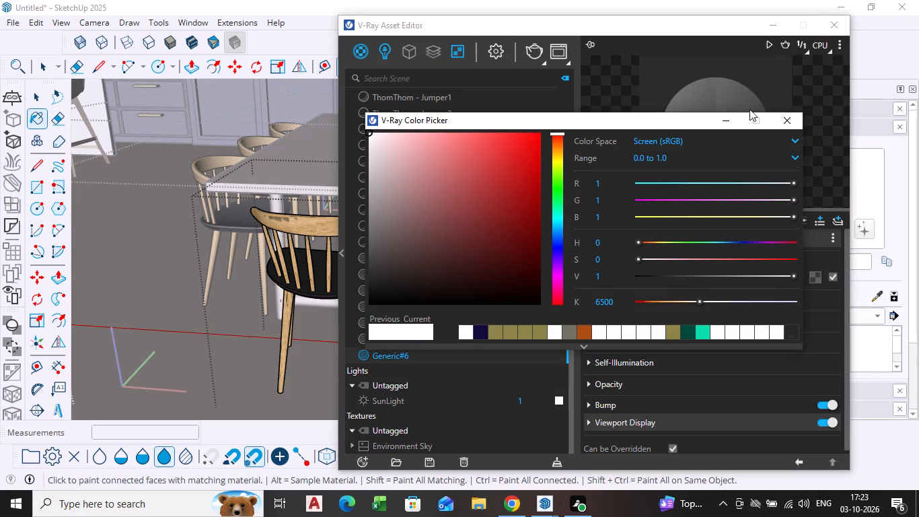
click(790, 127)
click(773, 27)
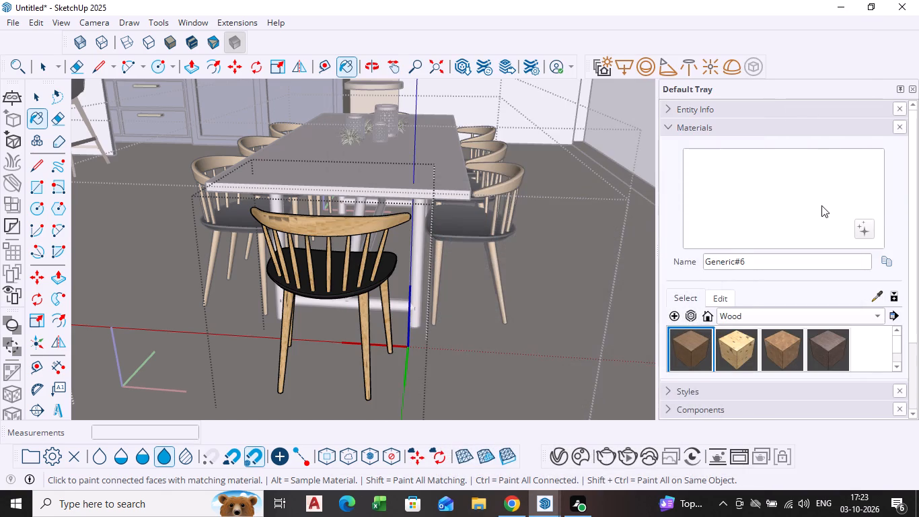
Paint the end chair's seat, including its top face and curved rim, with the new white material.
click(821, 205)
scroll(316, 305, up, 4)
click(348, 269)
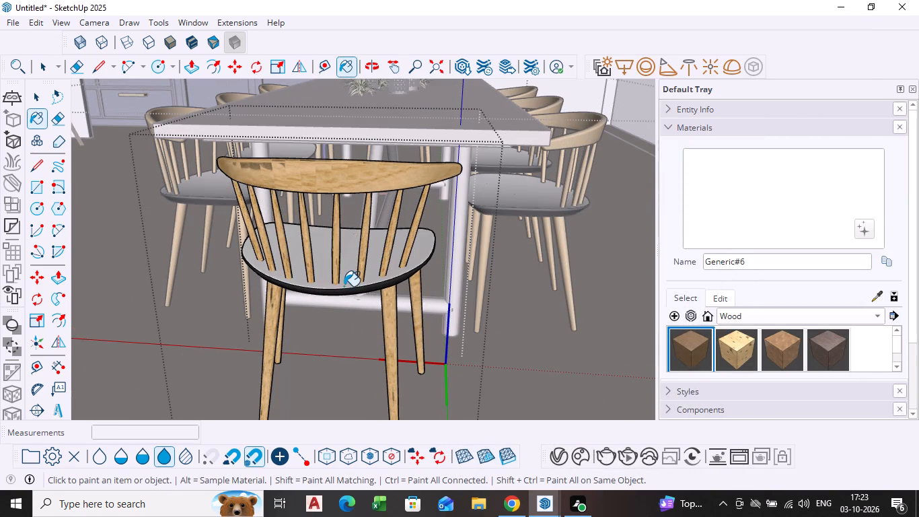
scroll(344, 287, up, 9)
click(339, 302)
scroll(341, 302, up, 5)
click(349, 291)
scroll(348, 293, down, 15)
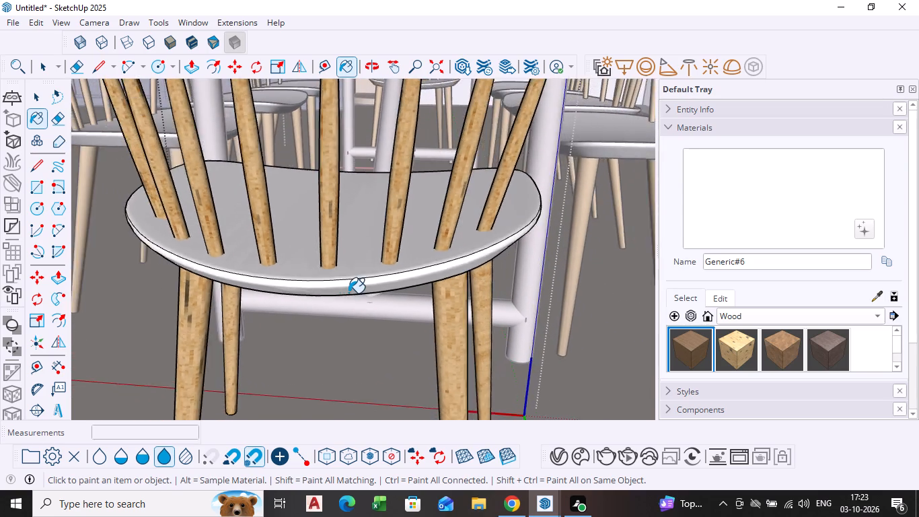
scroll(348, 293, down, 16)
scroll(381, 265, down, 5)
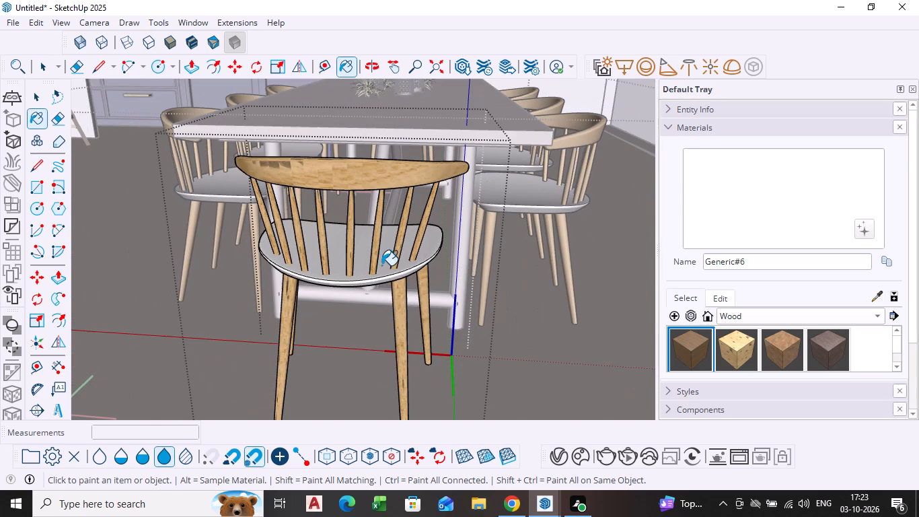
Close the nested chair and dining set components to return to the whole kitchen model.
key(space)
click(548, 331)
scroll(513, 322, down, 5)
scroll(402, 283, down, 9)
click(137, 251)
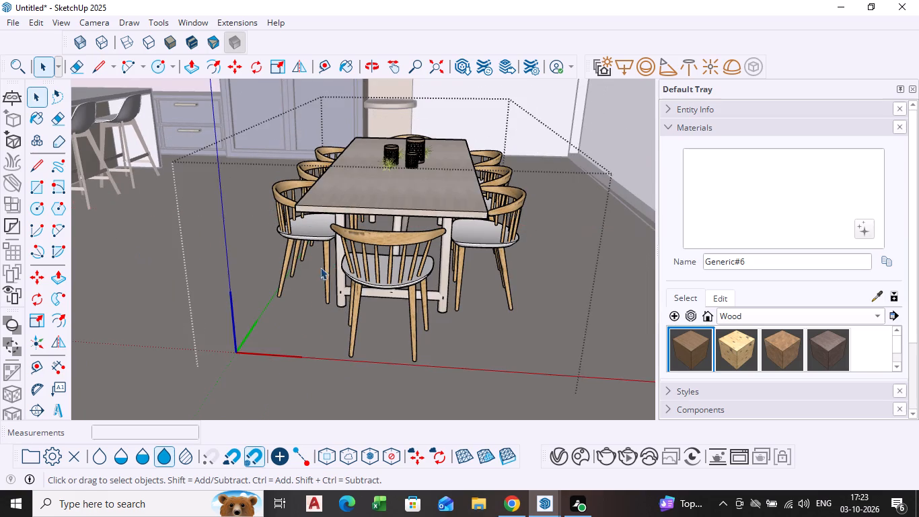
scroll(456, 267, down, 4)
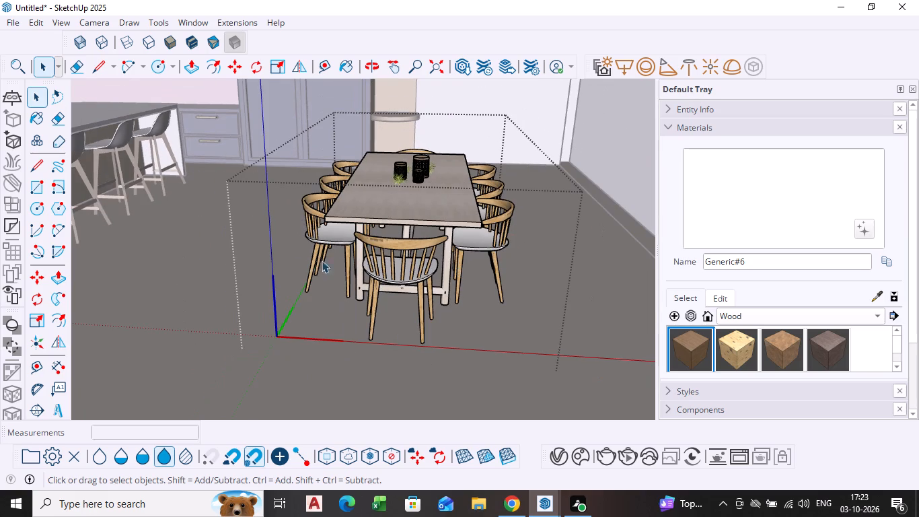
click(219, 261)
Scale the whole dining set along its length on the green axis by about 1.37.
scroll(344, 290, down, 8)
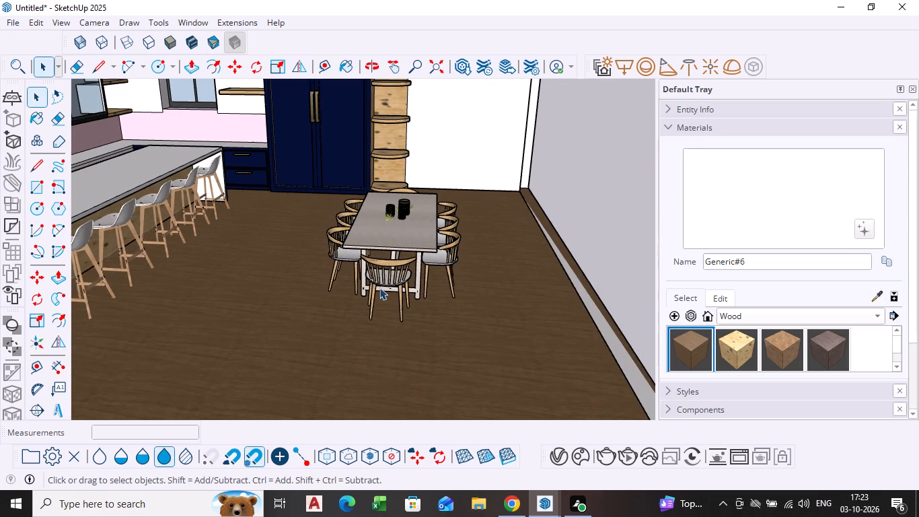
scroll(379, 287, down, 3)
shift+middle_drag(373, 283, 359, 306)
scroll(396, 253, up, 3)
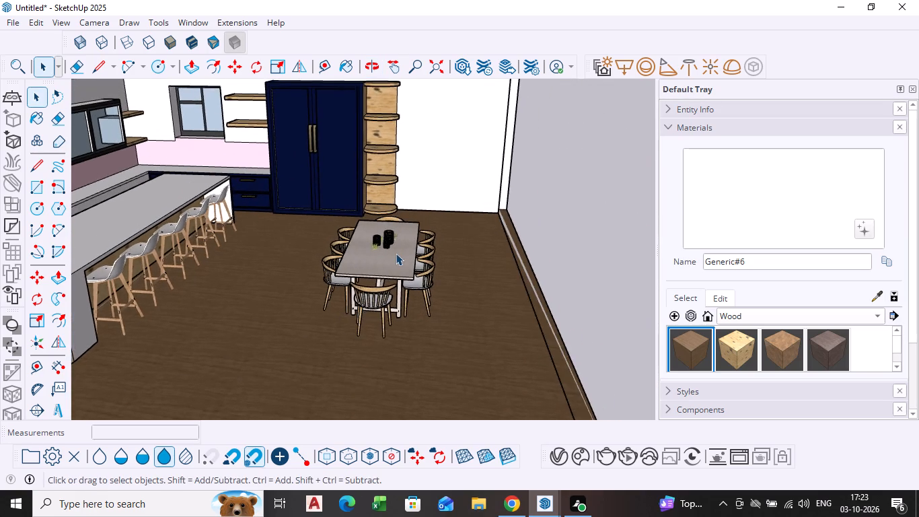
click(383, 256)
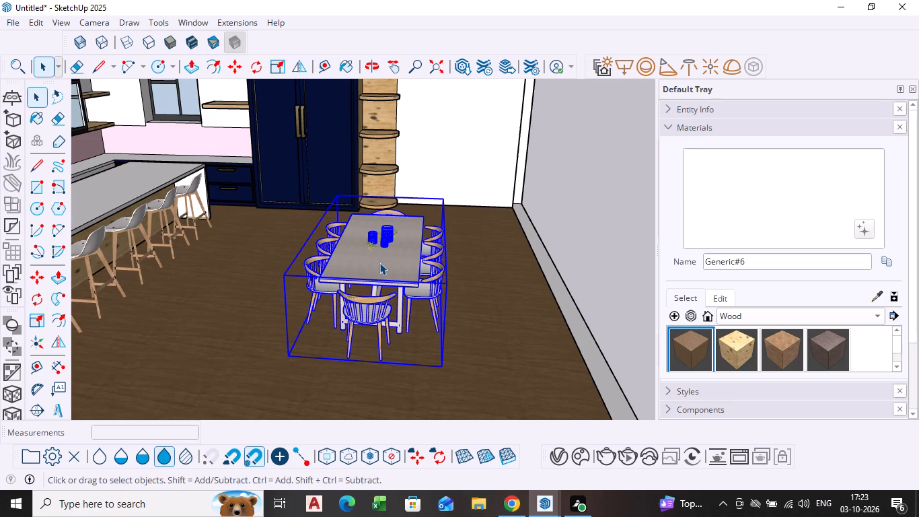
click(31, 321)
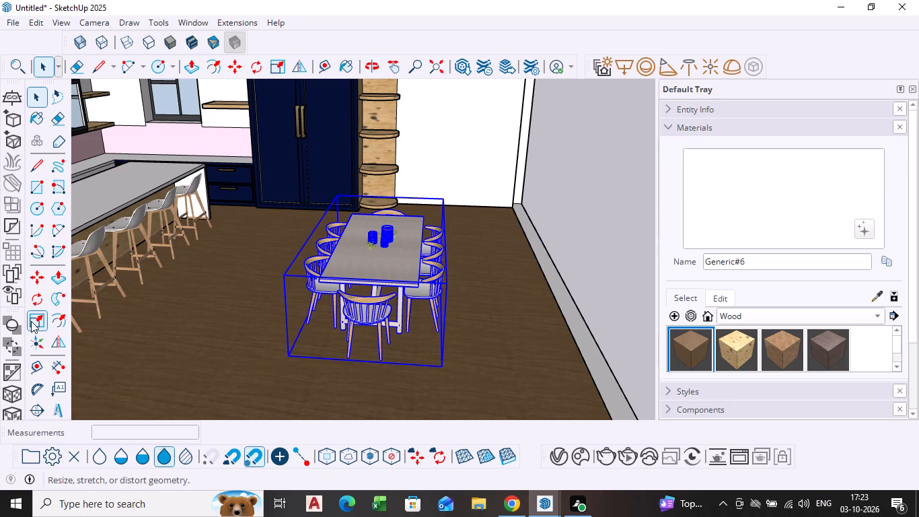
click(366, 320)
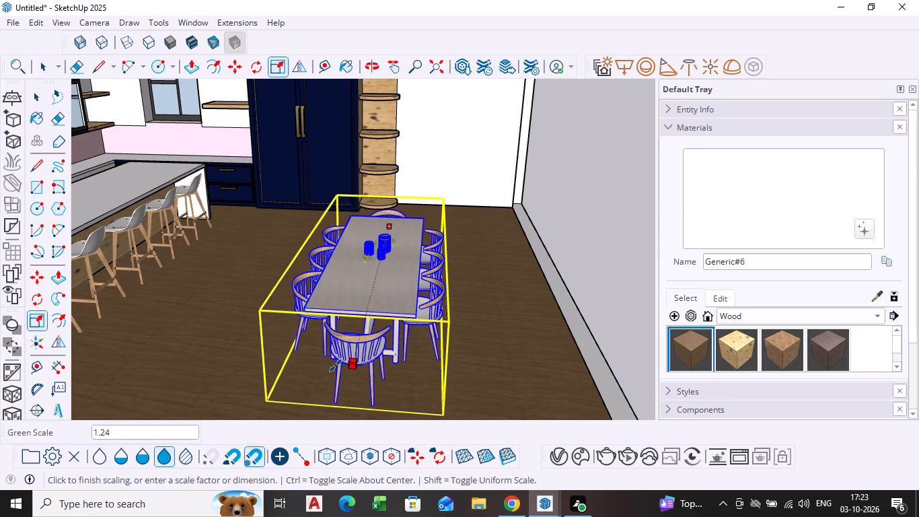
scroll(336, 366, down, 6)
middle_drag(335, 366, 361, 271)
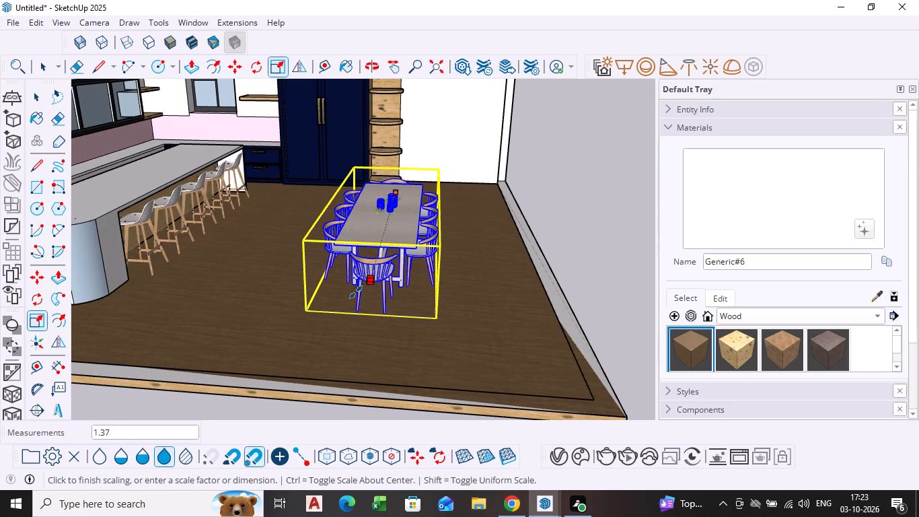
click(356, 292)
Scale the dining set across its width on the red axis towards the island by about 1.43.
middle_drag(323, 287, 533, 339)
scroll(494, 339, down, 1)
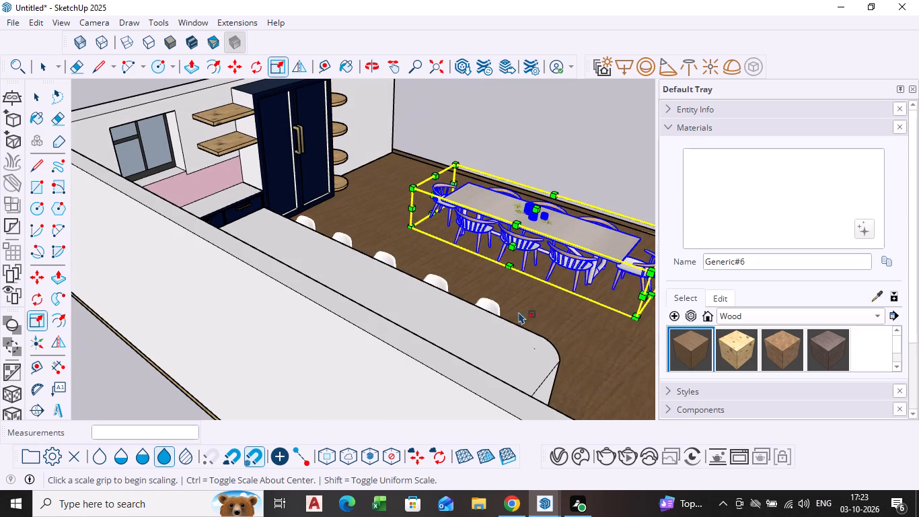
click(513, 246)
click(492, 260)
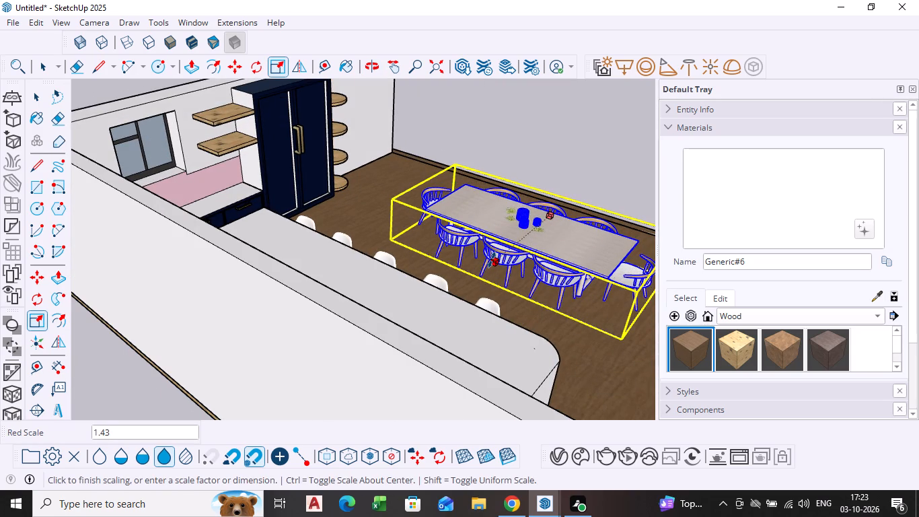
Leave scaling, deselect the dining set, and examine its size and placement in the kitchen from raised viewpoints.
scroll(567, 287, down, 6)
middle_drag(568, 287, 440, 281)
scroll(595, 328, down, 3)
shift+middle_drag(592, 328, 445, 290)
middle_drag(471, 318, 241, 341)
key(space)
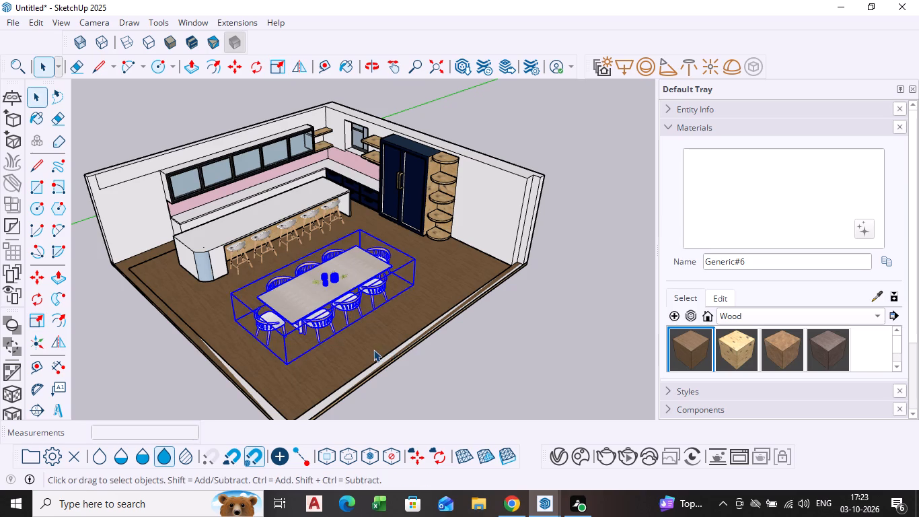
click(373, 349)
middle_drag(322, 349, 386, 338)
scroll(326, 344, down, 1)
scroll(358, 296, up, 7)
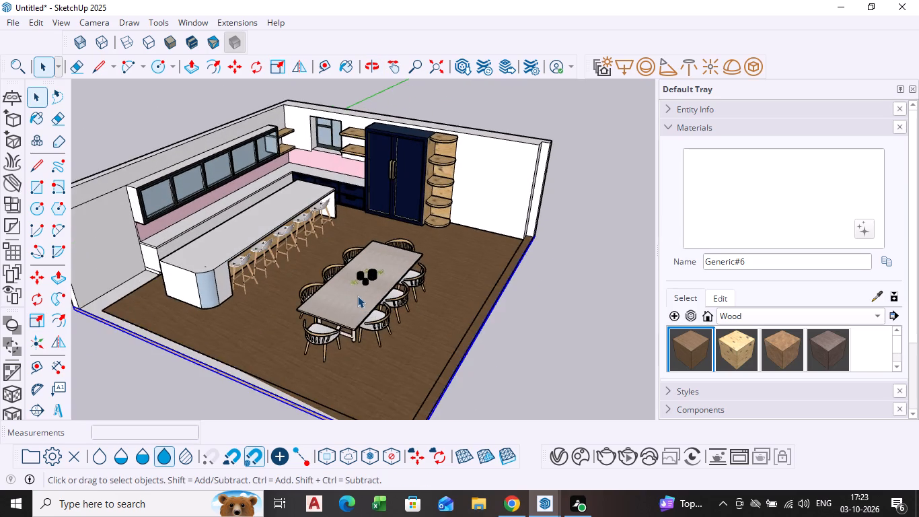
Scale the dining set taller on the blue axis, keeping its base on the floor, and deselect it.
scroll(338, 317, up, 4)
scroll(338, 318, down, 2)
middle_drag(338, 318, 357, 326)
scroll(338, 355, up, 3)
click(352, 331)
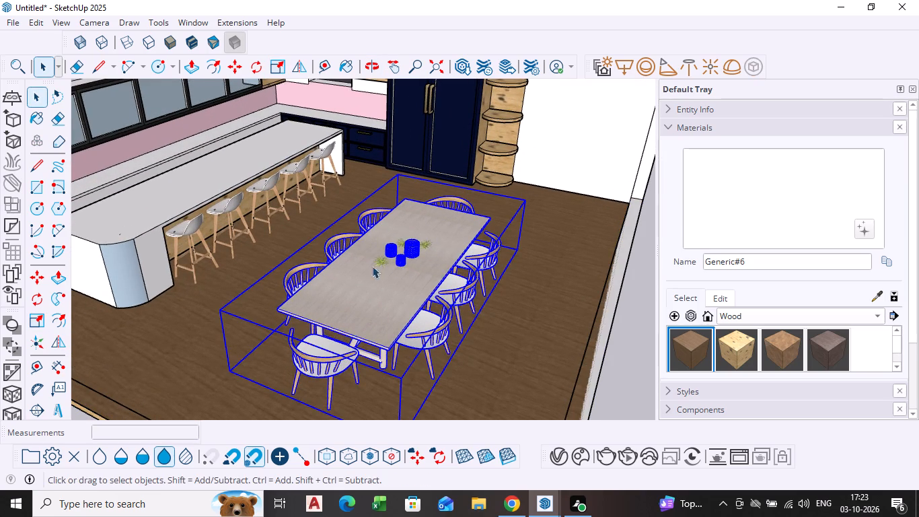
click(35, 324)
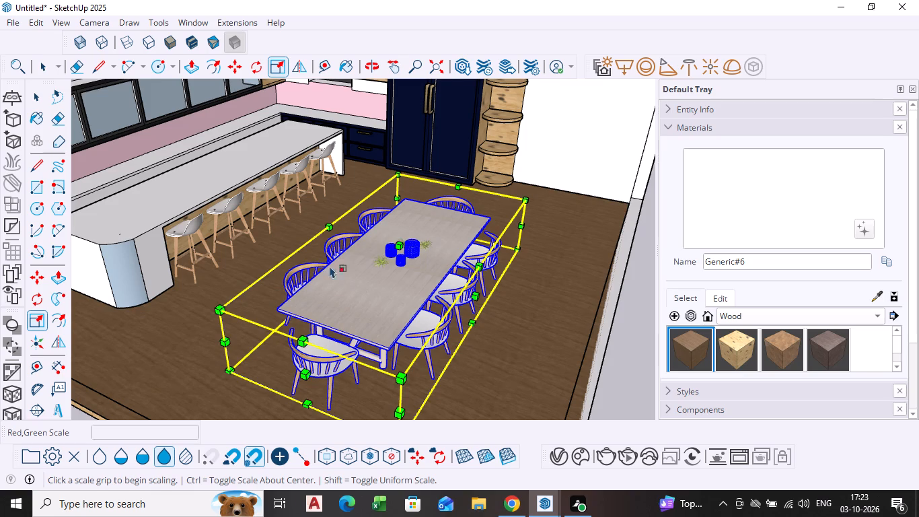
click(396, 240)
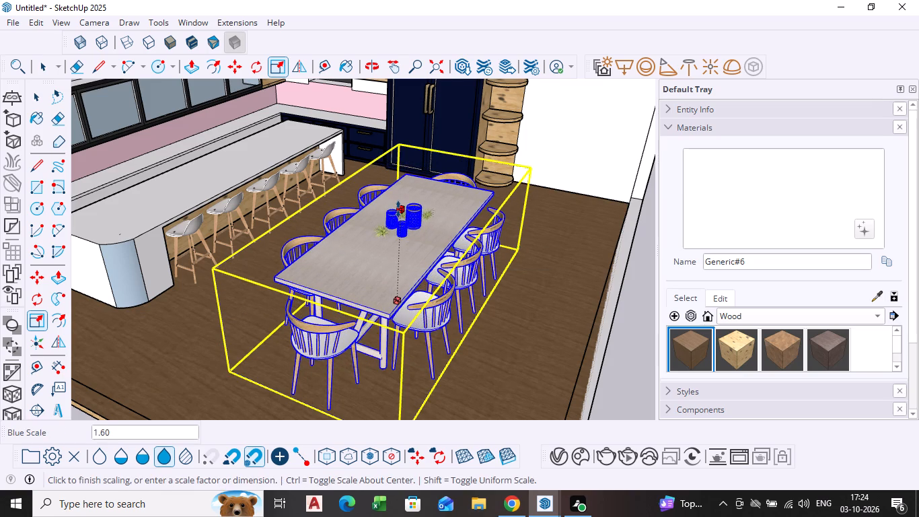
click(399, 215)
key(space)
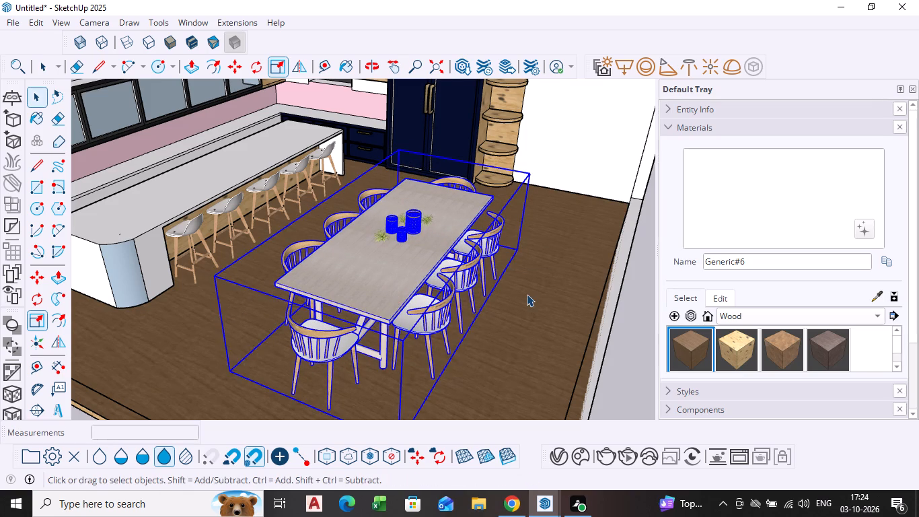
click(527, 294)
Lengthen the dining set on the green axis, away from the tall navy cabinet, by a scale of about 1.15.
scroll(413, 320, down, 3)
middle_drag(413, 320, 437, 286)
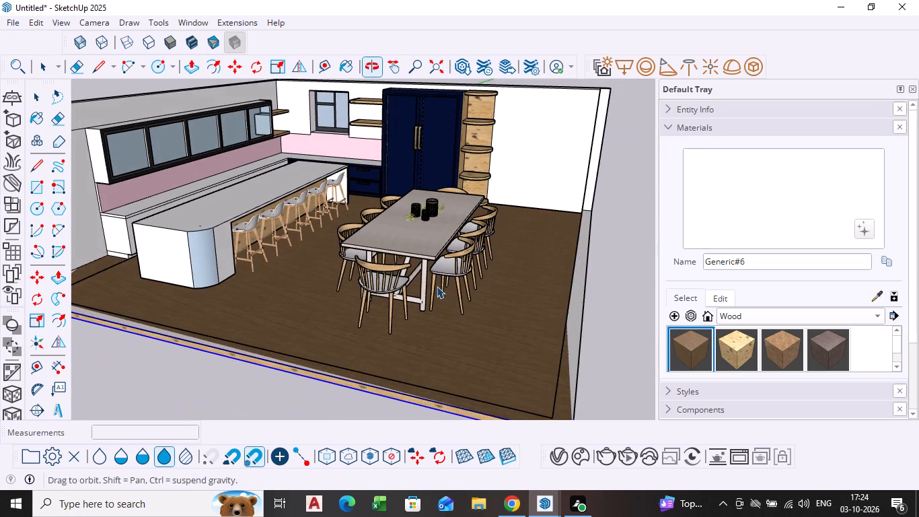
scroll(411, 263, up, 3)
scroll(411, 263, down, 1)
middle_drag(411, 263, 406, 293)
shift+scroll(411, 263, down, 1)
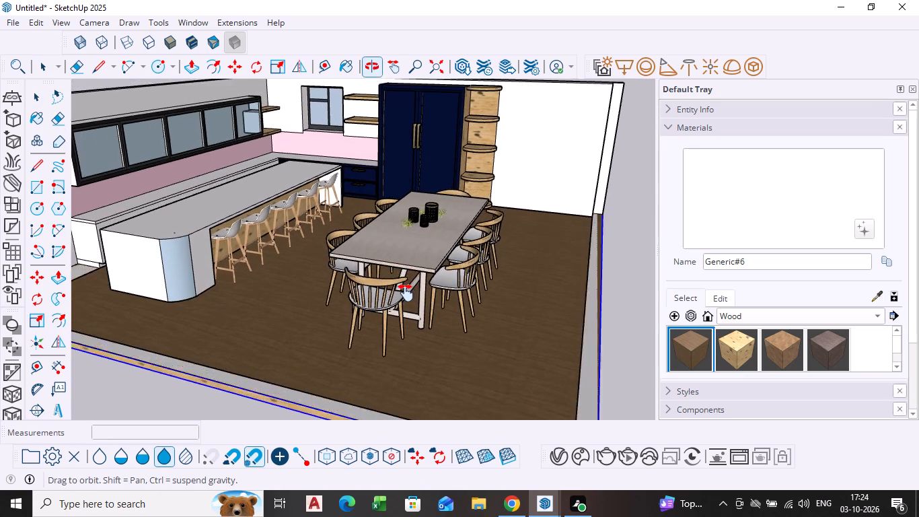
middle_drag(406, 293, 404, 318)
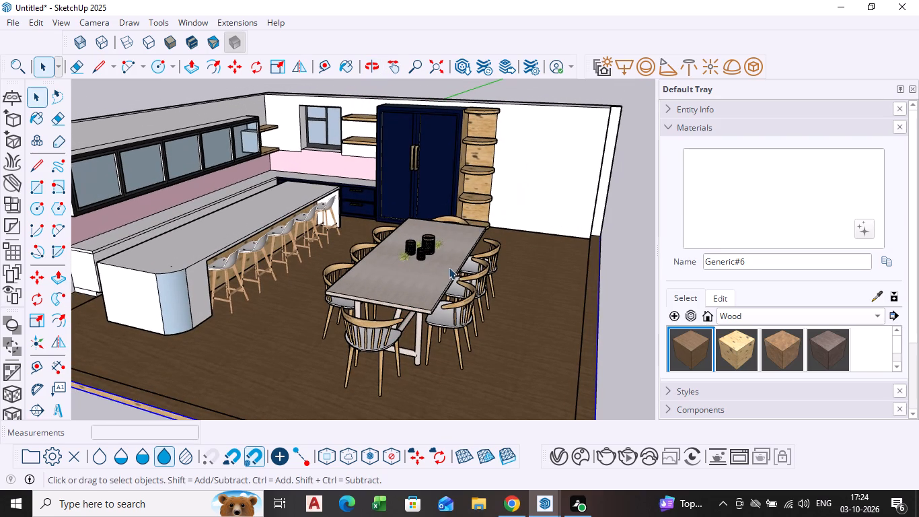
scroll(410, 277, up, 3)
middle_drag(379, 294, 411, 281)
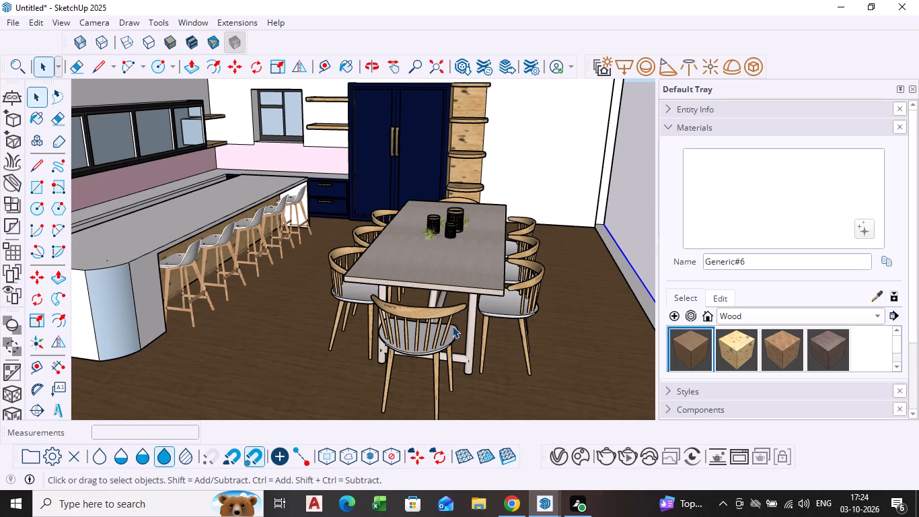
click(414, 322)
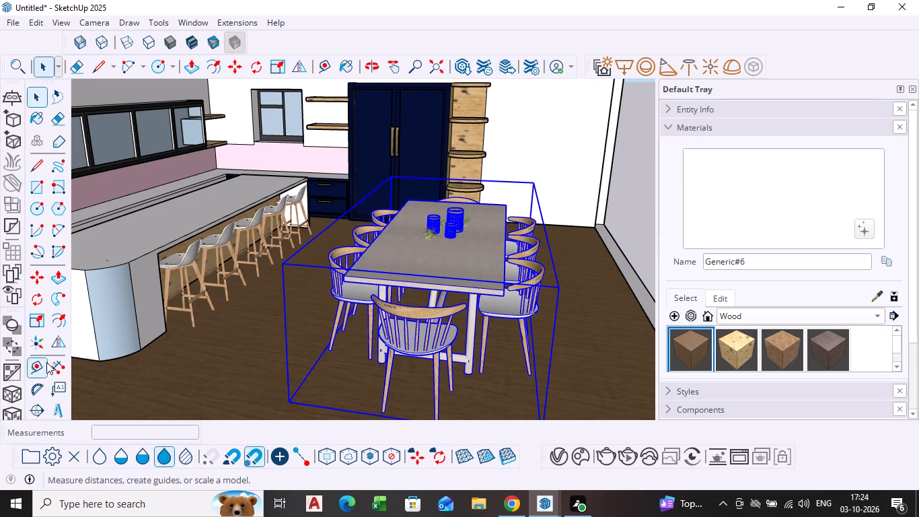
click(34, 321)
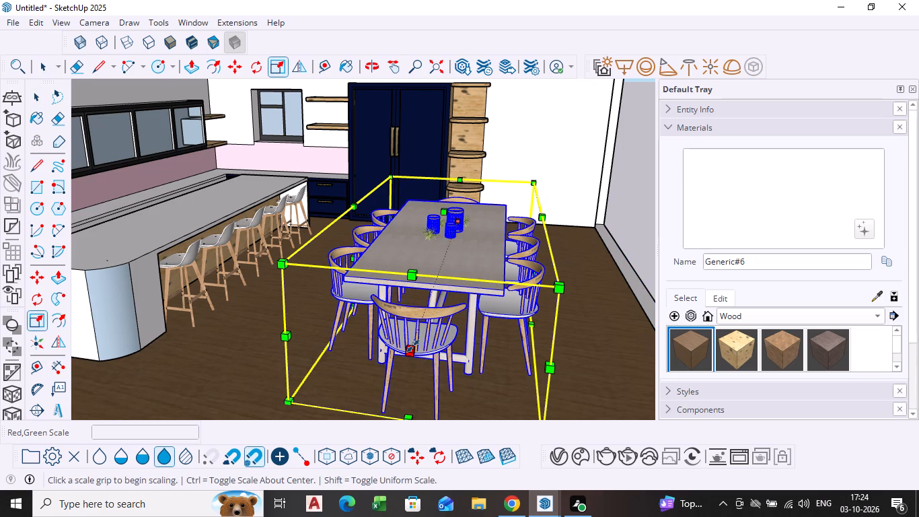
click(413, 346)
click(378, 386)
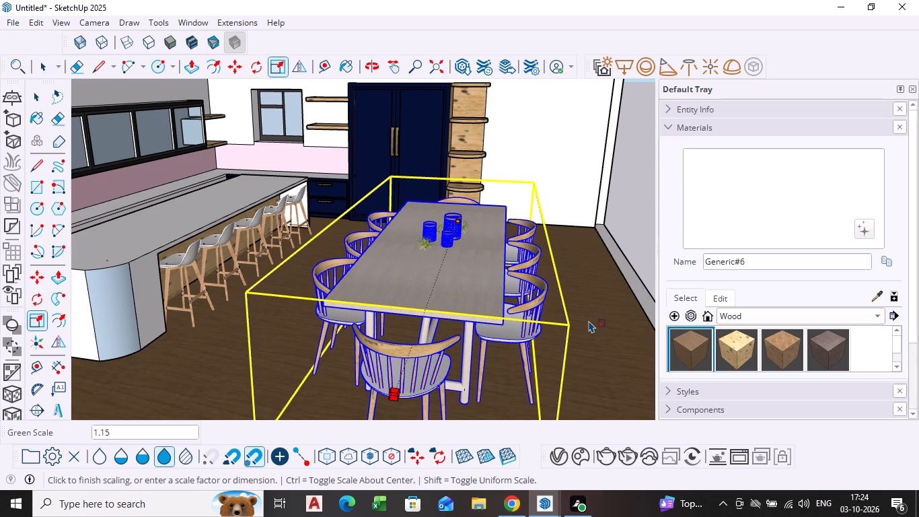
key(space)
click(591, 316)
Move the dining set about 5' 4 5/8" along the green axis towards the navy cabinet, and deselect it.
scroll(561, 324, down, 4)
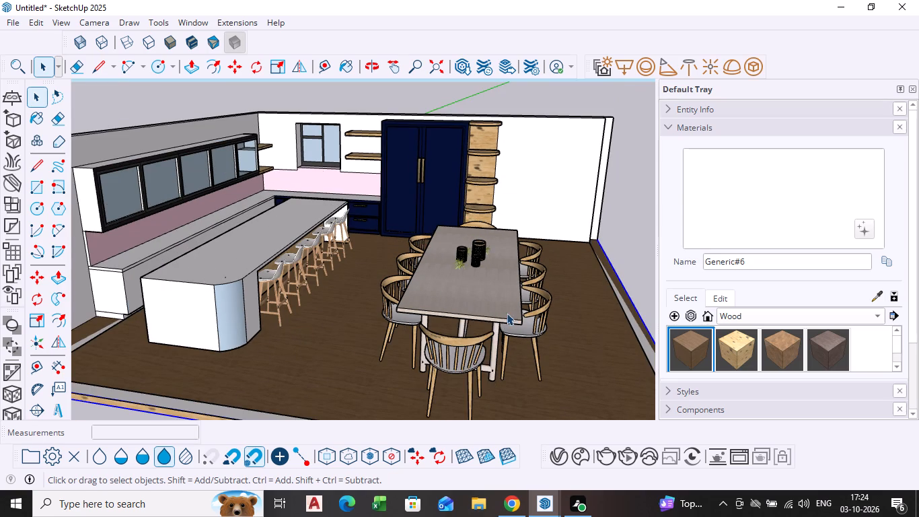
click(491, 313)
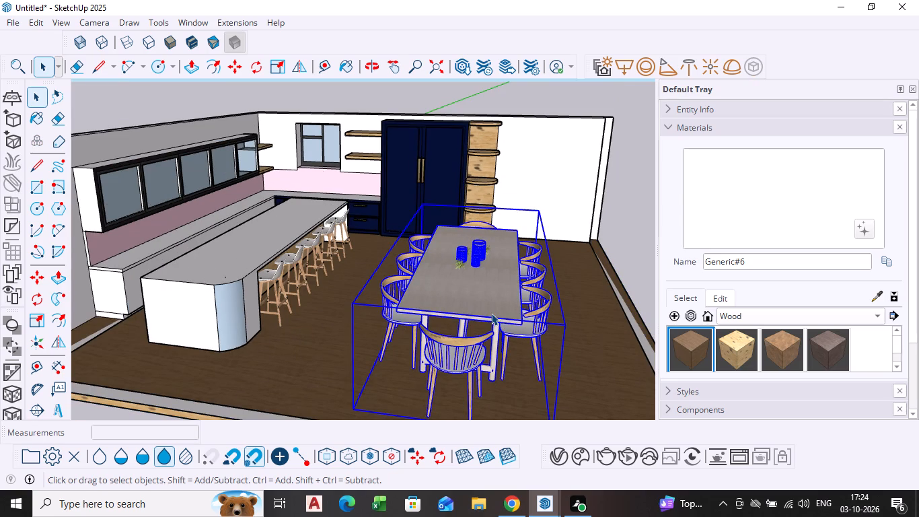
middle_drag(490, 313, 314, 350)
scroll(449, 304, down, 1)
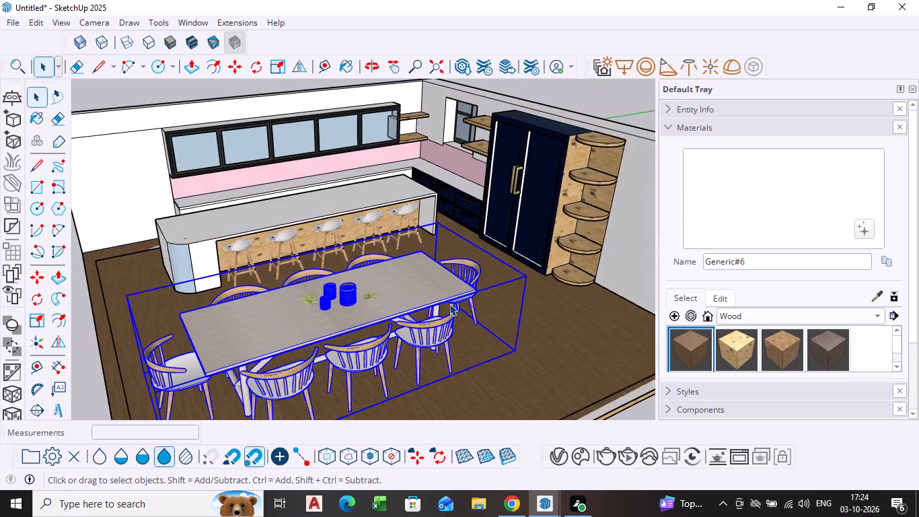
middle_drag(449, 304, 340, 320)
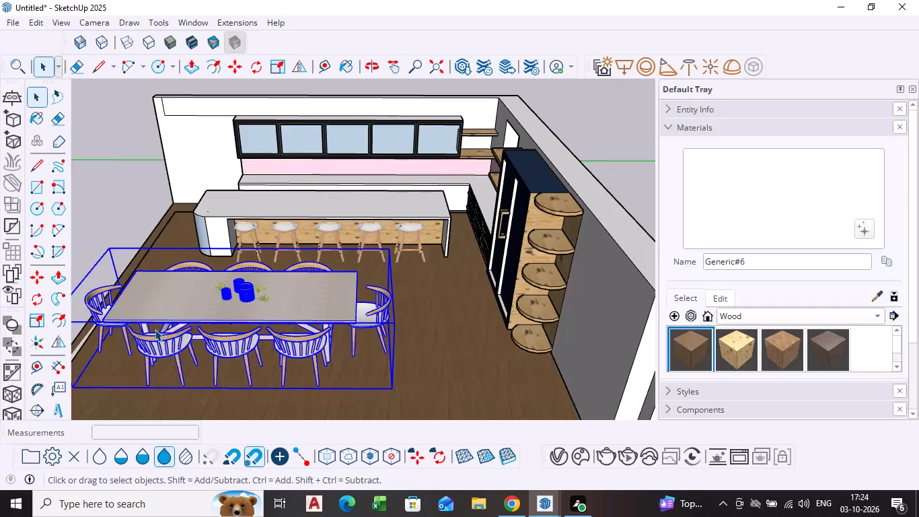
key(m)
click(144, 323)
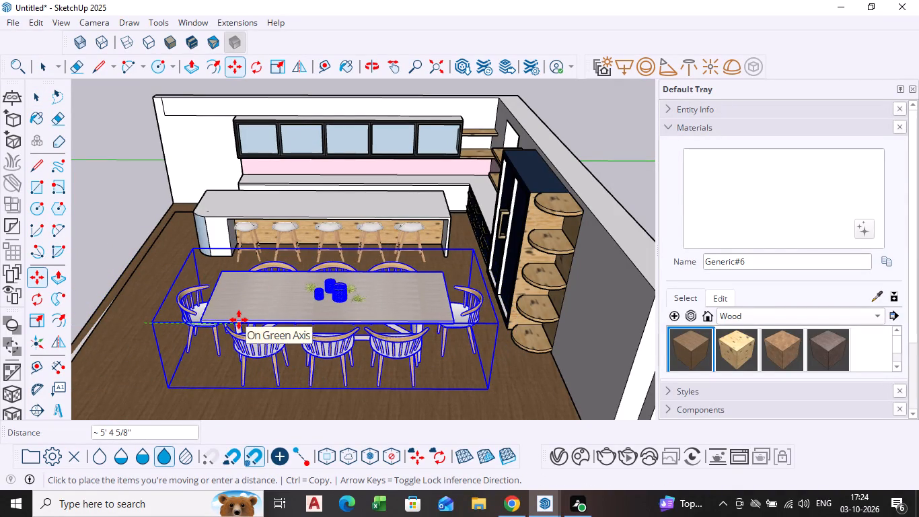
click(239, 320)
key(space)
click(128, 232)
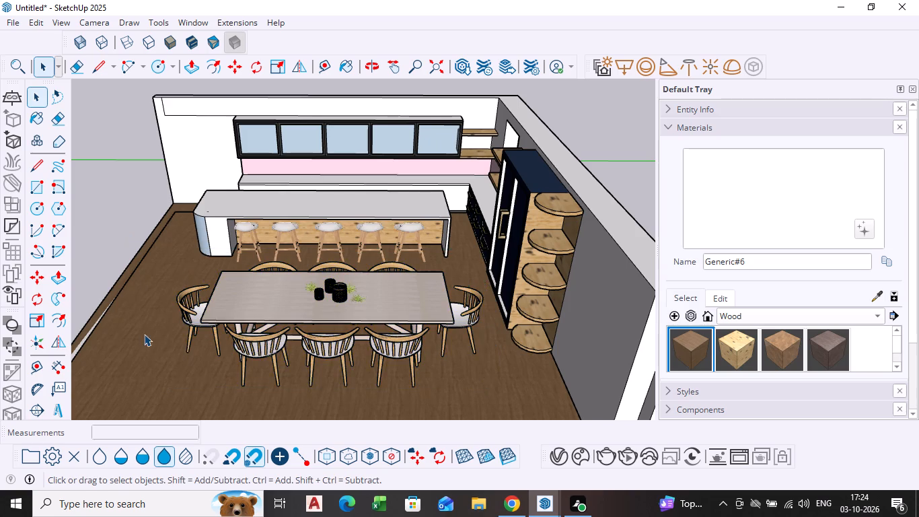
Examine the dining set's new placement against the island, bar stools and navy cabinet from several raised viewpoints.
scroll(145, 335, down, 1)
middle_drag(145, 336, 449, 365)
scroll(452, 366, up, 4)
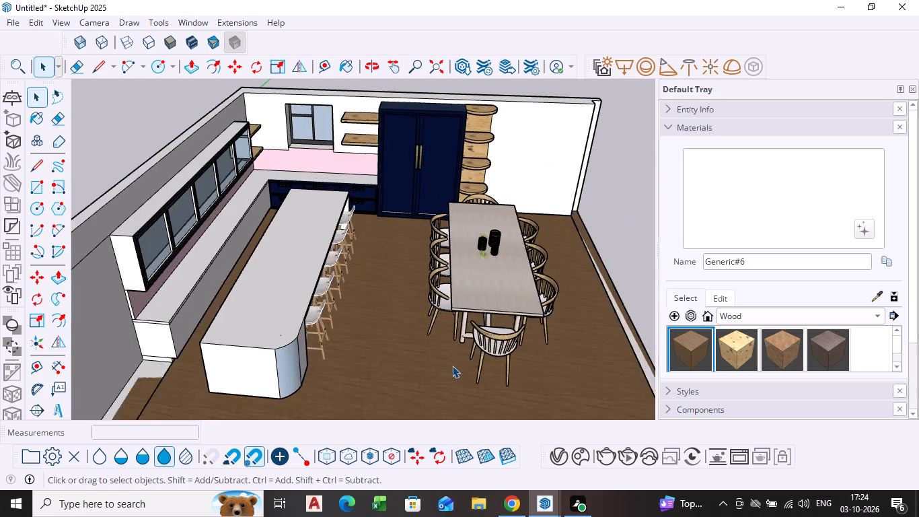
scroll(455, 363, down, 1)
middle_drag(455, 363, 371, 363)
middle_drag(362, 245, 332, 297)
scroll(304, 297, up, 1)
middle_drag(304, 297, 345, 266)
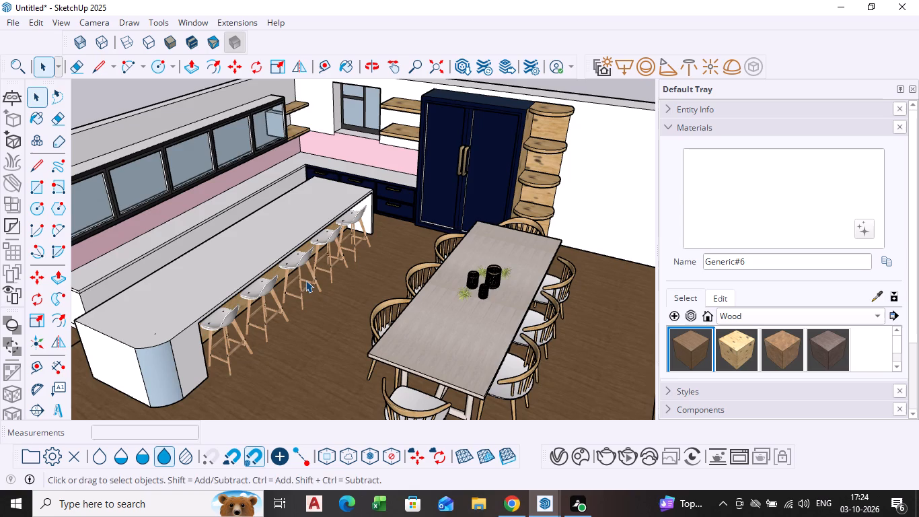
shift+middle_drag(305, 280, 330, 265)
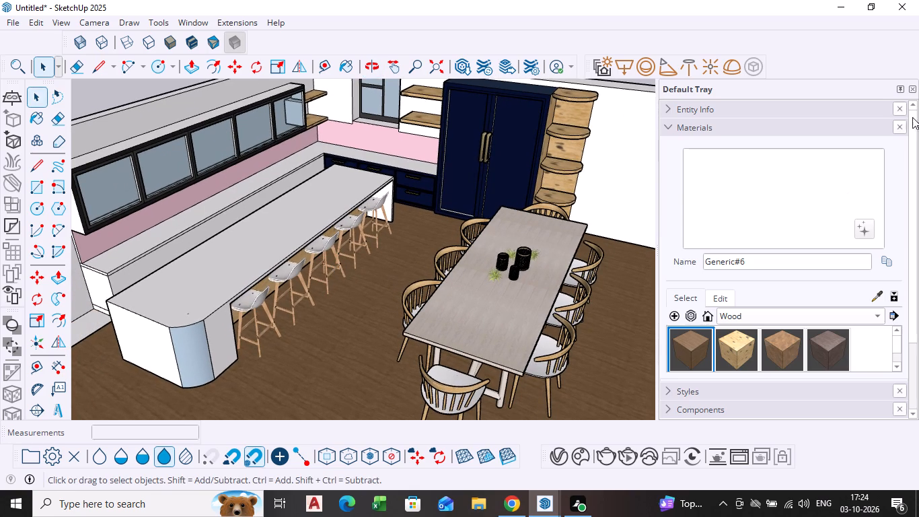
Close the Default Tray to widen the modelling view.
click(917, 86)
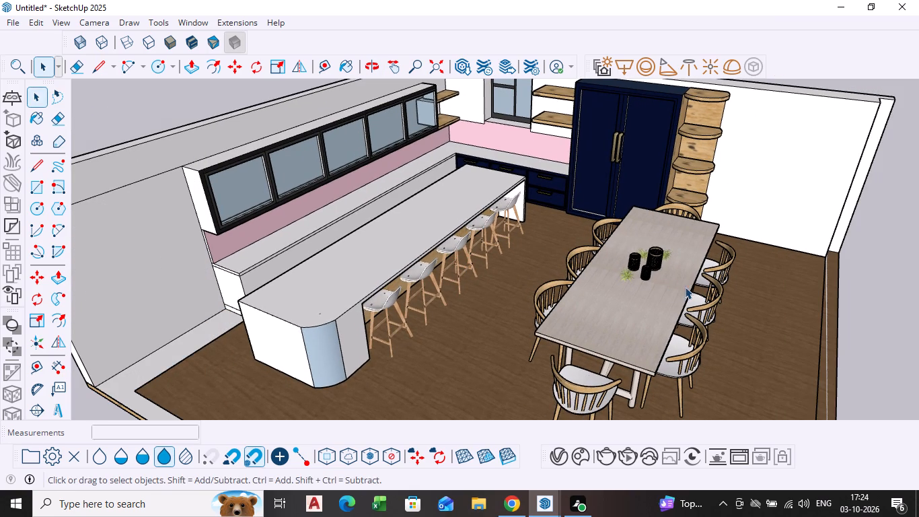
Examine the whole kitchen from lower and wider viewpoints to judge the dining set's proportions and spacing.
middle_drag(621, 298, 624, 283)
shift+middle_drag(624, 283, 612, 290)
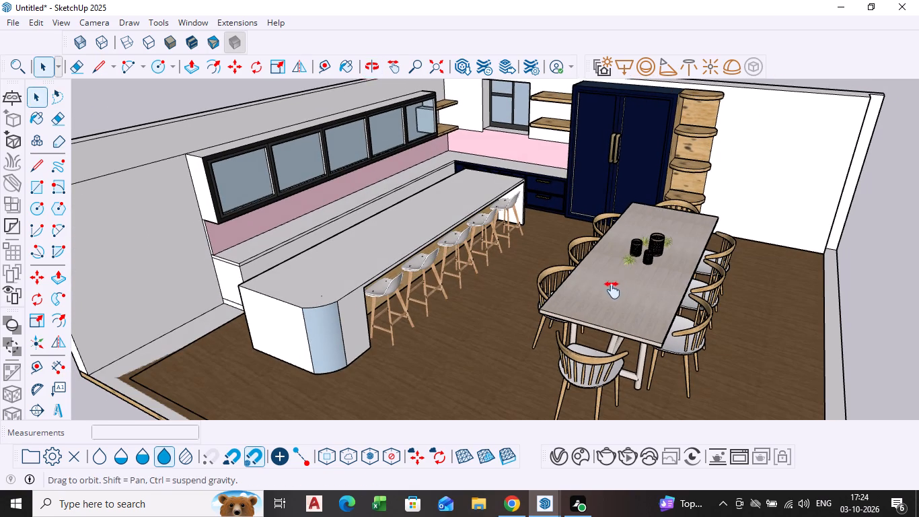
shift+middle_drag(612, 290, 590, 304)
middle_drag(583, 300, 592, 276)
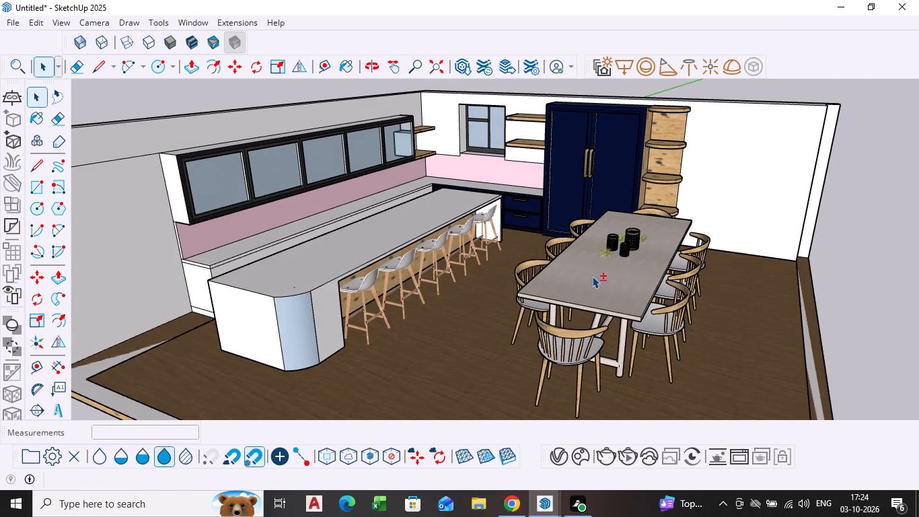
shift+middle_drag(592, 276, 540, 310)
middle_drag(412, 215, 411, 215)
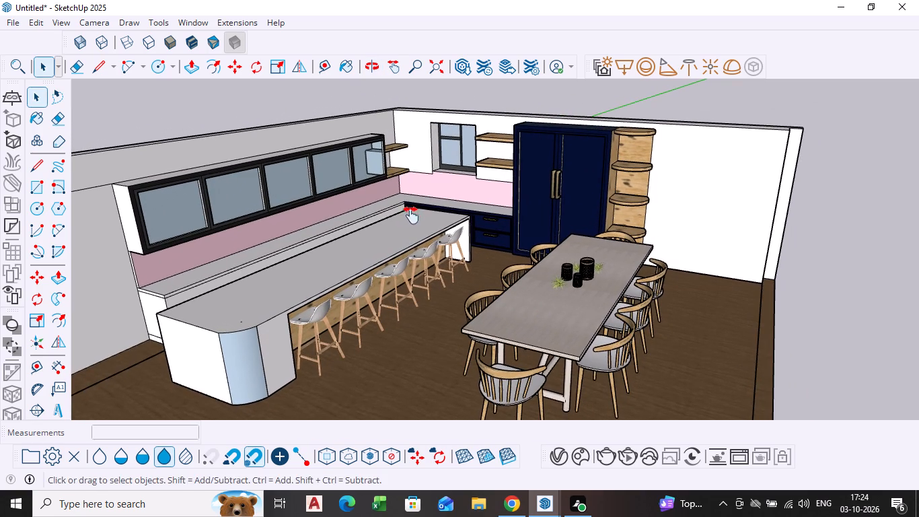
middle_drag(411, 215, 412, 188)
scroll(470, 223, up, 2)
shift+middle_drag(470, 223, 470, 225)
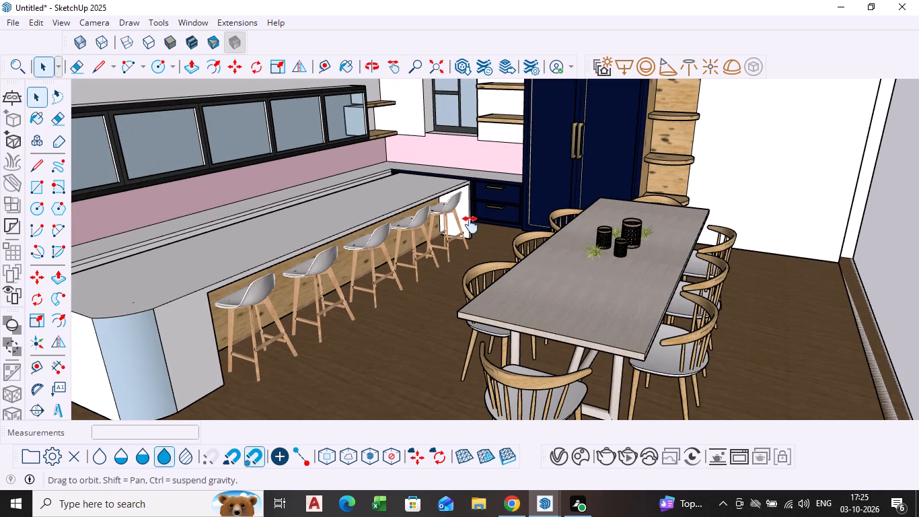
shift+middle_drag(470, 225, 470, 244)
scroll(439, 225, down, 4)
shift+scroll(481, 269, down, 1)
shift+middle_drag(481, 269, 470, 277)
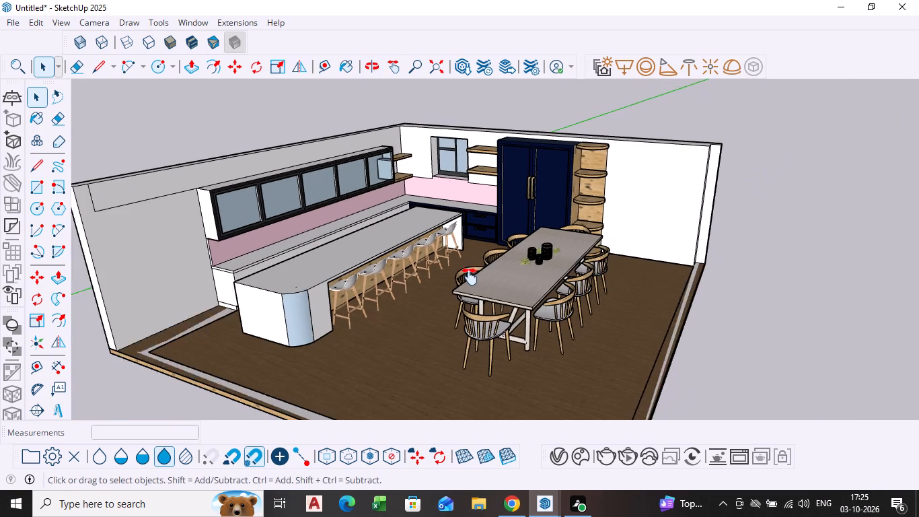
shift+middle_drag(470, 277, 439, 283)
Move the dining set slightly along its length away from the navy cabinet, and deselect it.
scroll(276, 281, up, 2)
click(470, 343)
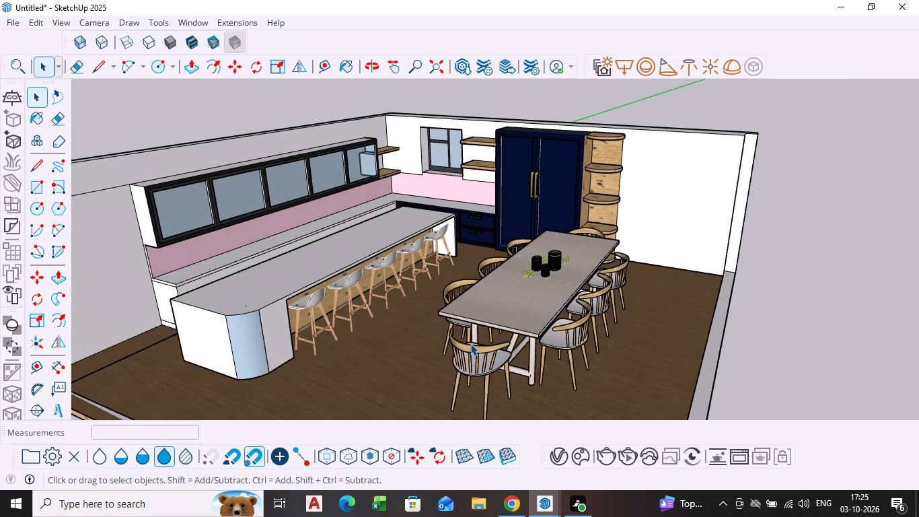
key(m)
click(470, 343)
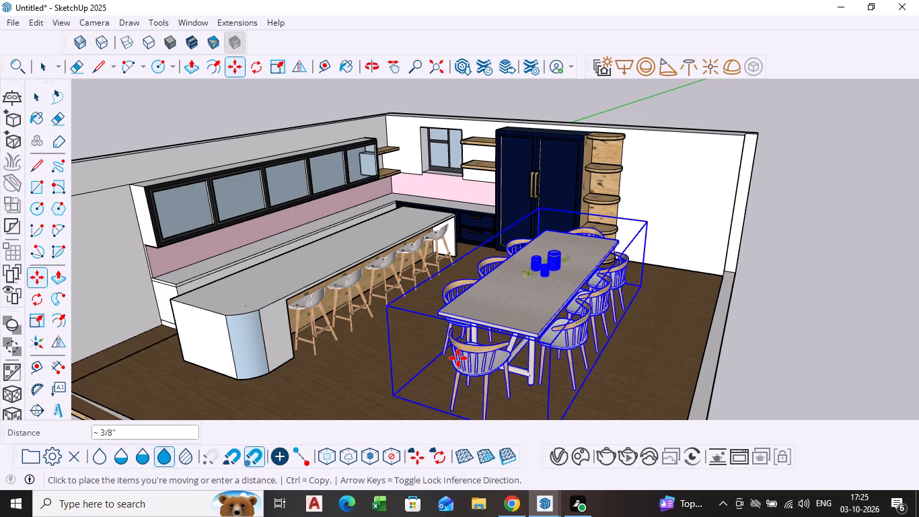
click(452, 367)
key(space)
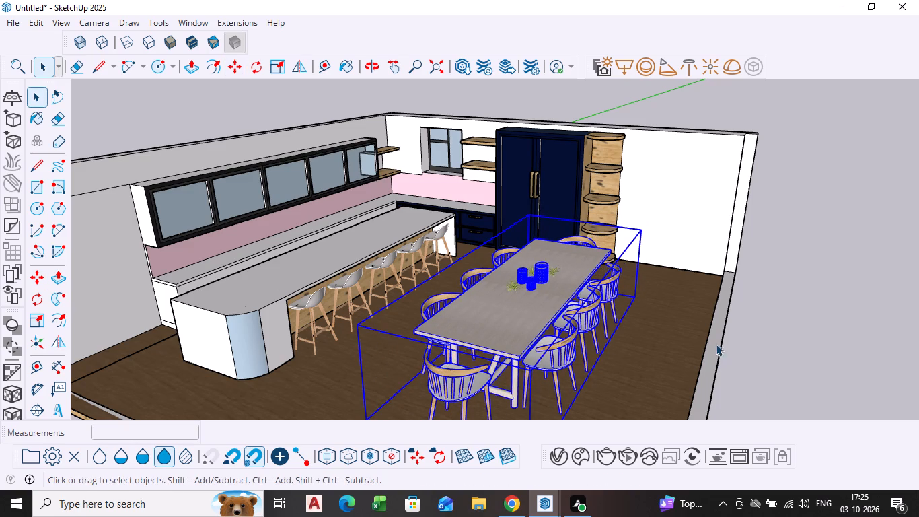
click(696, 335)
Open the dining set and its nested table component for editing, and select the whole tabletop.
scroll(658, 338, down, 2)
scroll(568, 322, up, 2)
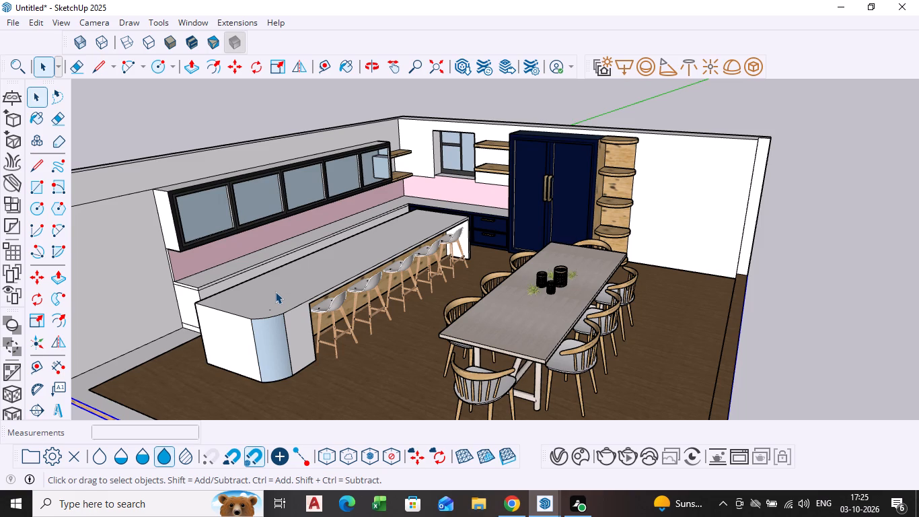
scroll(275, 291, up, 3)
double_click(599, 322)
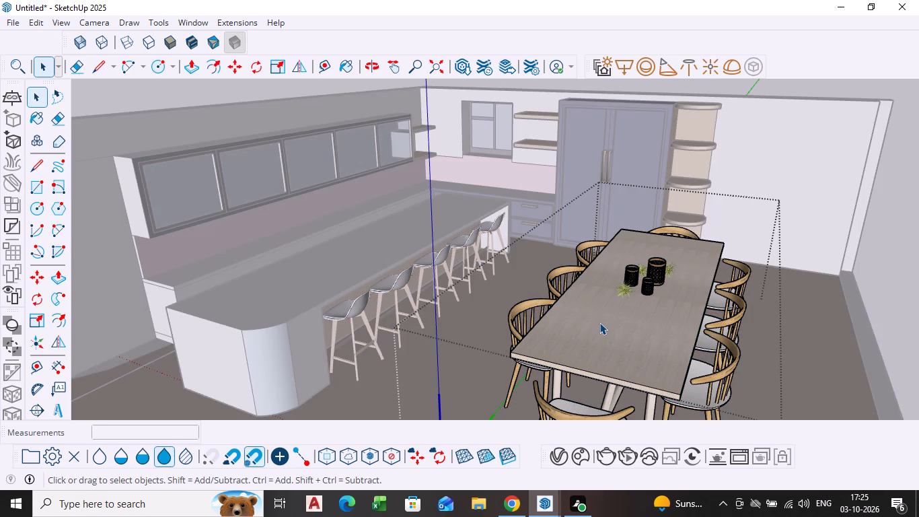
click(599, 322)
click(599, 322)
click(599, 322)
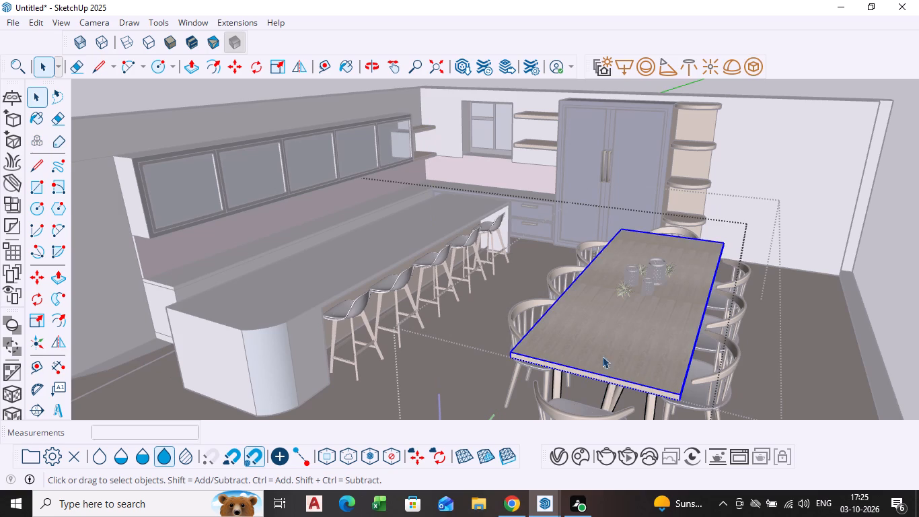
Keep the Generic#6 V-Ray material's diffuse colour white and paint the selected tabletop, including its edges, with it.
click(567, 455)
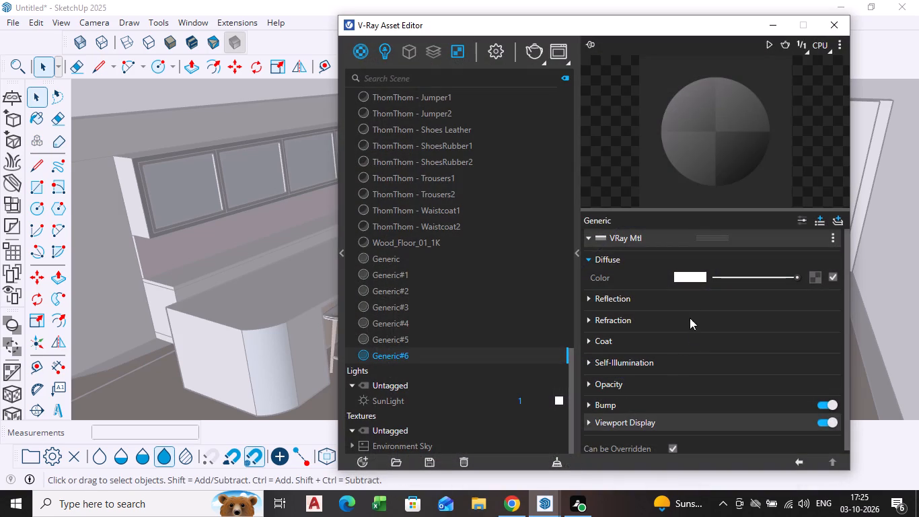
click(688, 281)
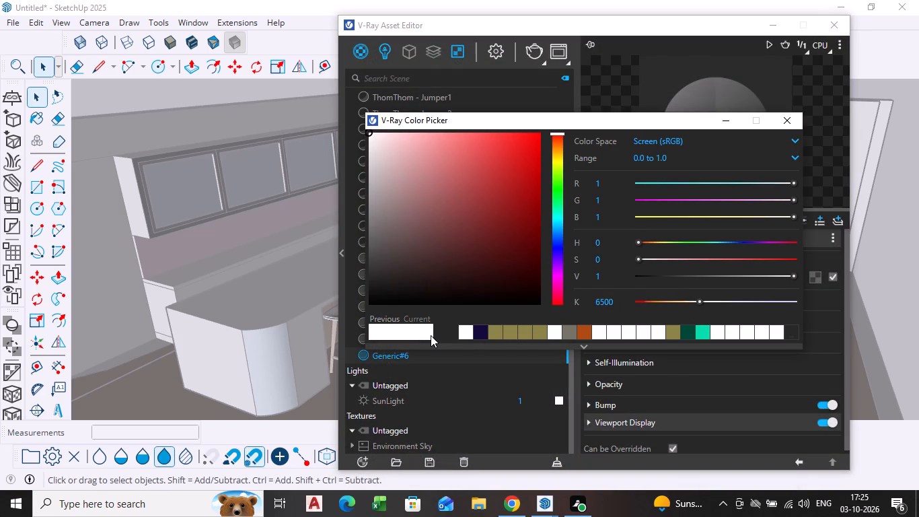
click(431, 335)
click(790, 122)
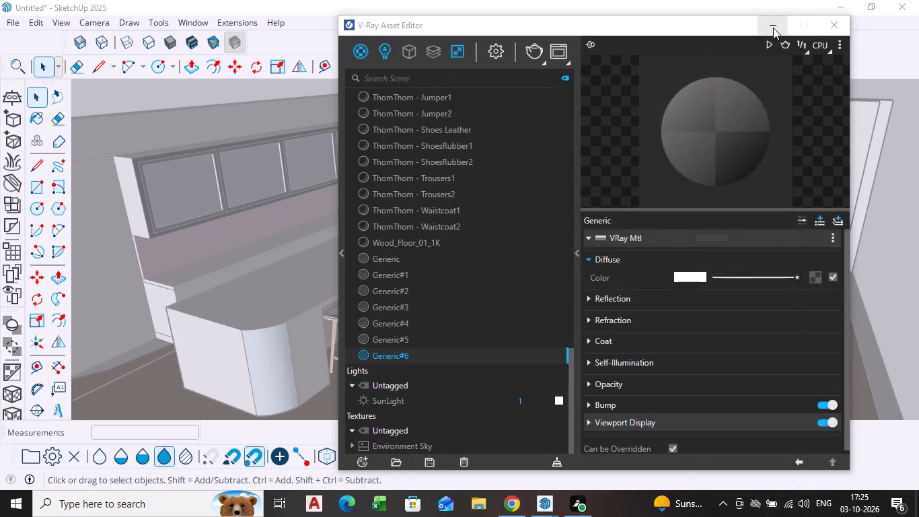
click(773, 28)
click(665, 301)
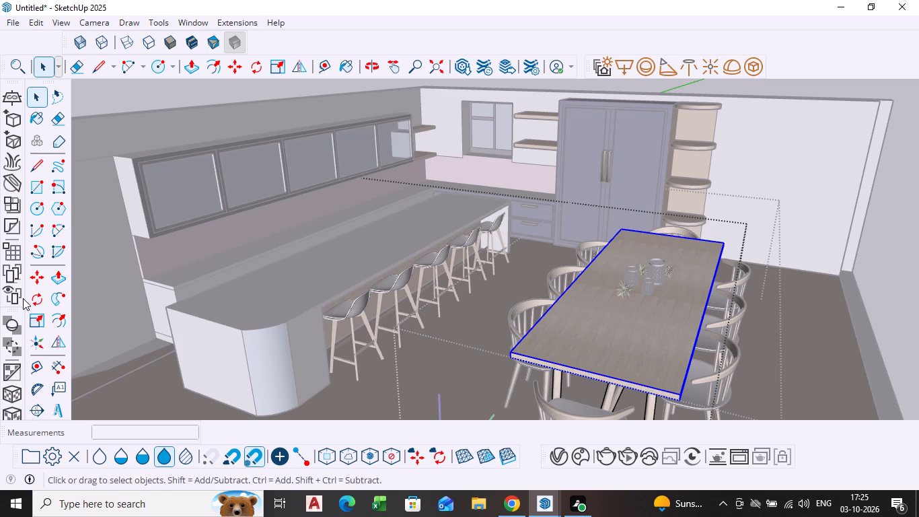
click(39, 112)
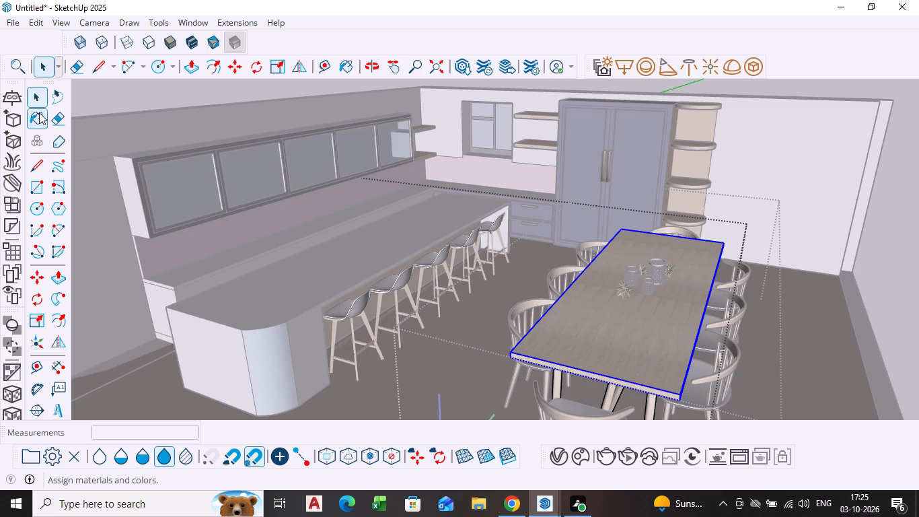
click(532, 337)
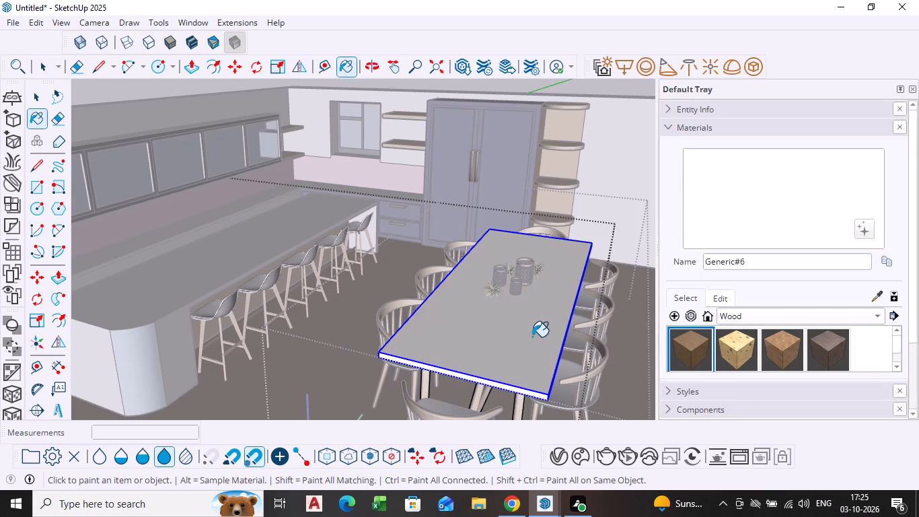
click(774, 210)
click(531, 355)
scroll(455, 414, up, 8)
click(461, 351)
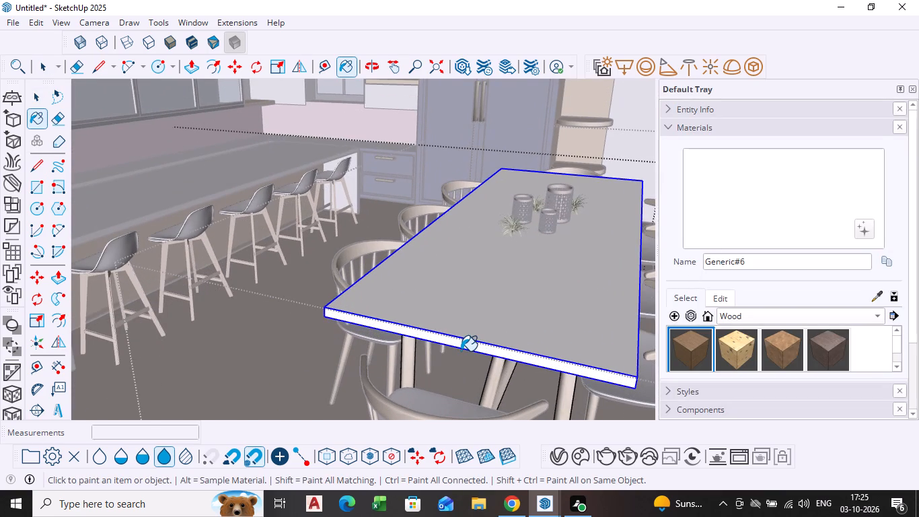
Exit the nested table component and the dining set, leaving nothing selected.
scroll(461, 351, down, 5)
key(space)
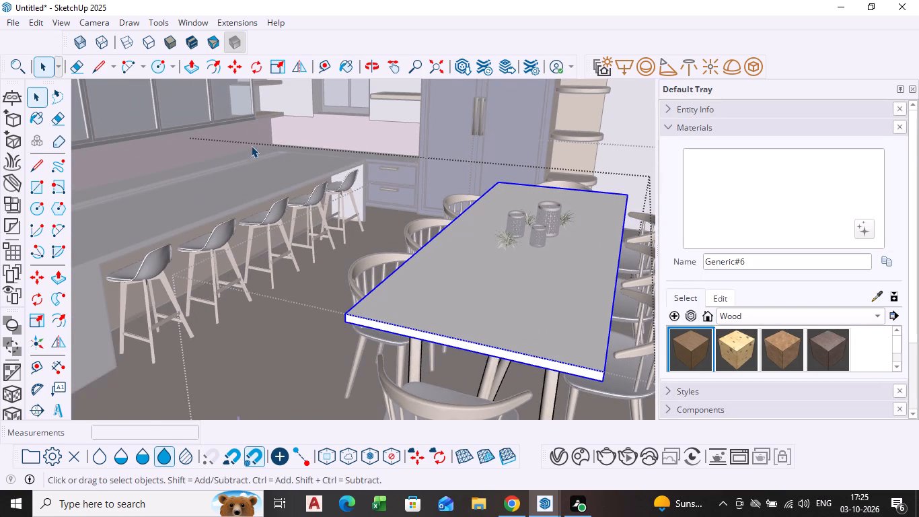
click(251, 184)
scroll(270, 207, down, 5)
scroll(302, 267, down, 5)
click(542, 314)
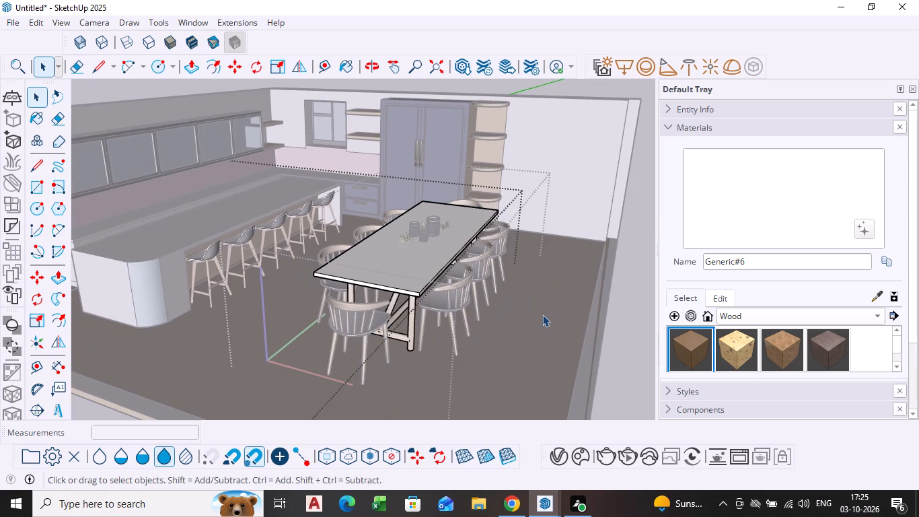
click(621, 322)
Examine the whole kitchen from wider and closer angles to judge the tabletop against the island and cabinets.
scroll(453, 294, down, 5)
shift+middle_drag(426, 284, 416, 310)
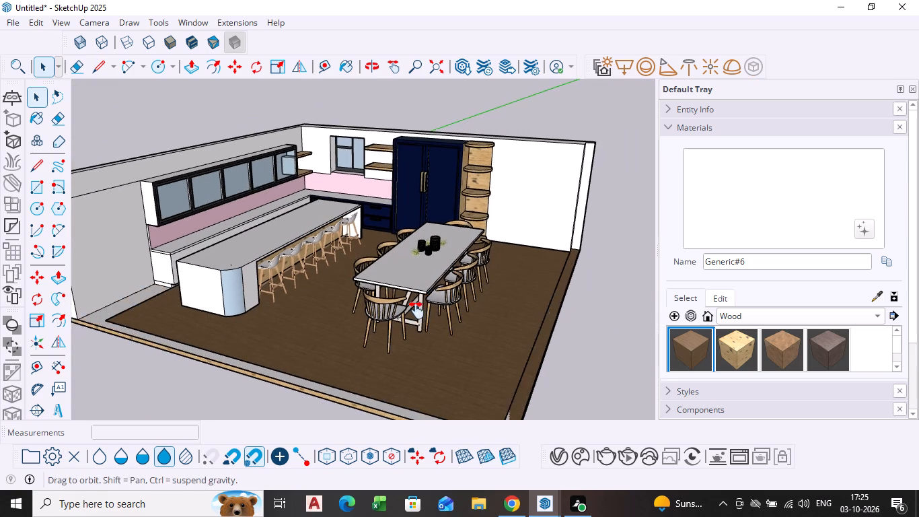
shift+middle_drag(416, 310, 416, 330)
scroll(336, 236, up, 1)
shift+middle_drag(306, 263, 266, 251)
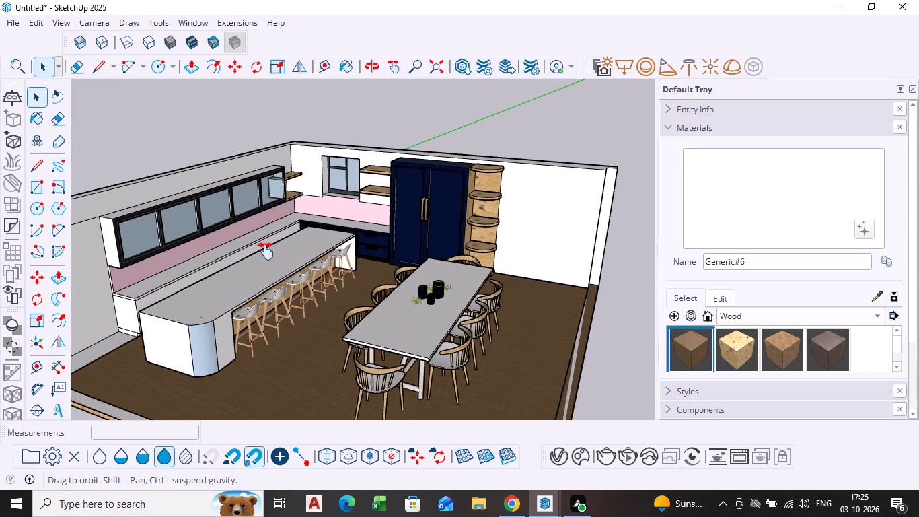
shift+middle_drag(266, 251, 264, 251)
middle_drag(227, 244, 305, 240)
middle_drag(340, 317, 340, 317)
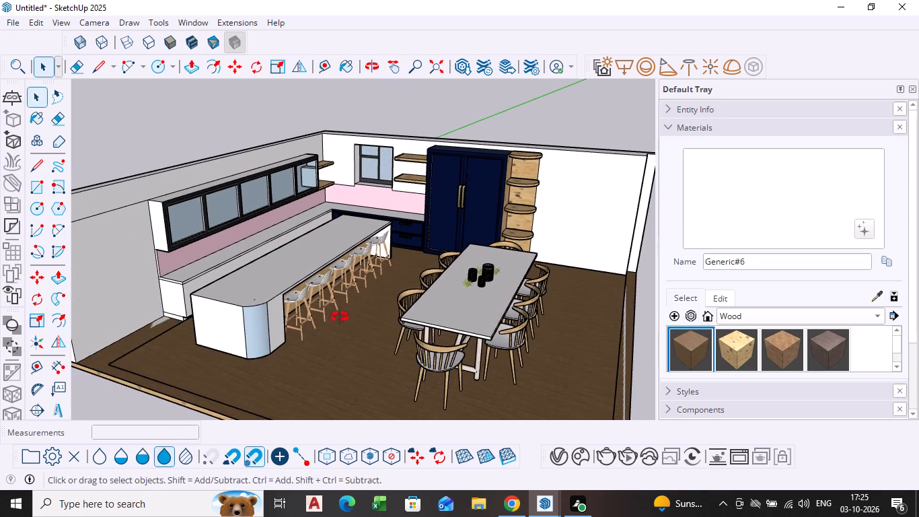
middle_drag(340, 317, 277, 324)
scroll(275, 314, up, 1)
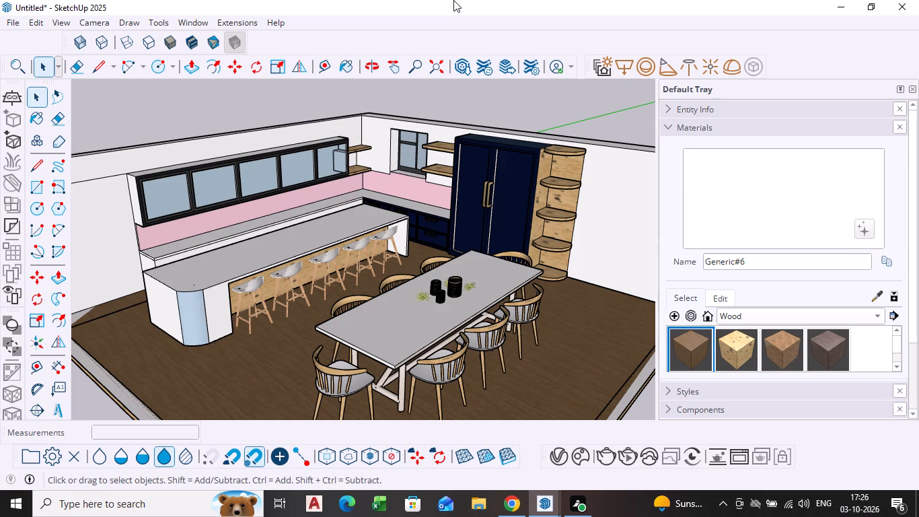
scroll(202, 315, up, 3)
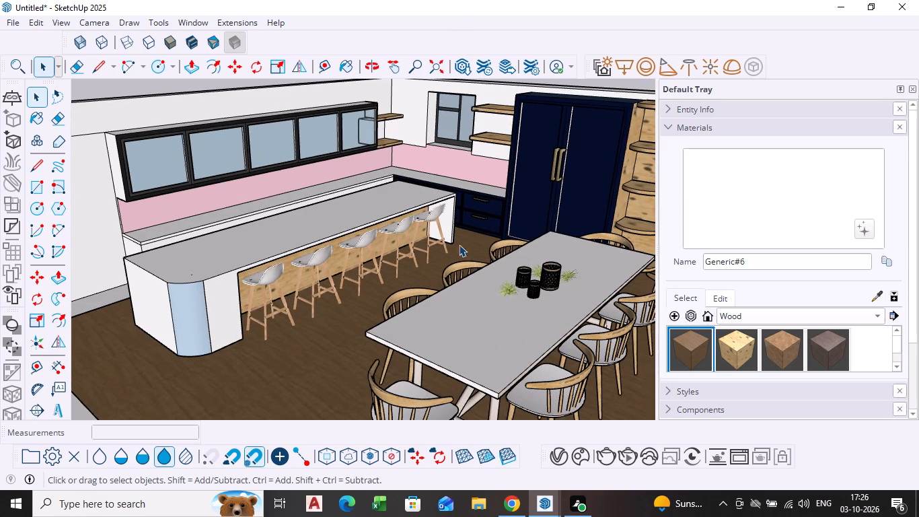
Set Generic#6's V-Ray diffuse colour to light pink (R 0.983, G 0.733, B 0.984) and save it as a colour swatch.
click(555, 456)
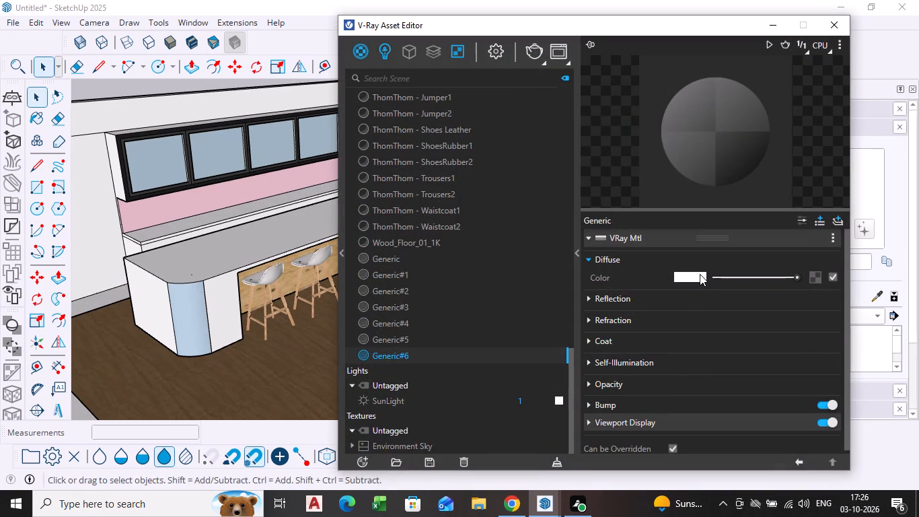
click(700, 274)
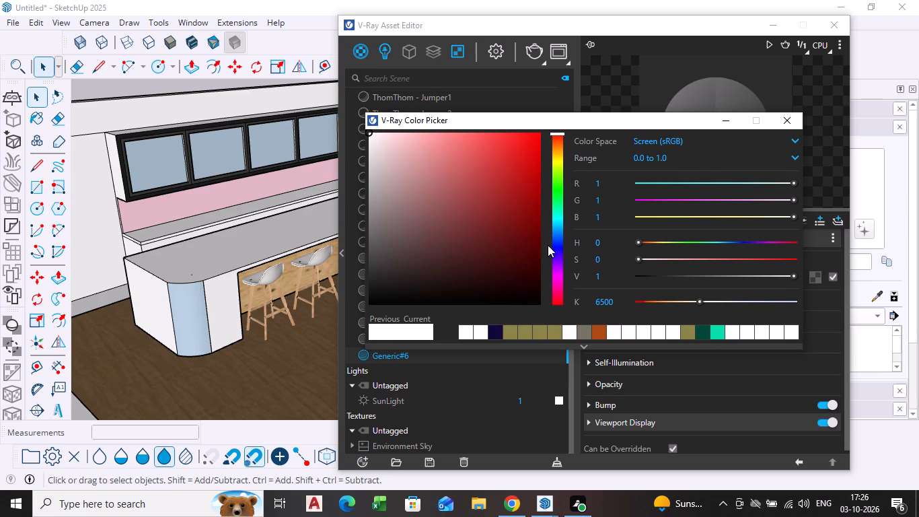
click(560, 276)
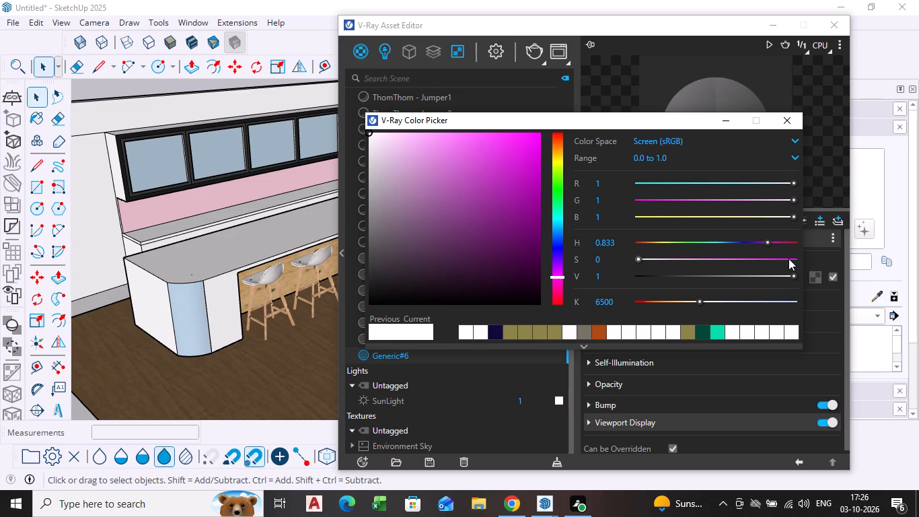
click(788, 258)
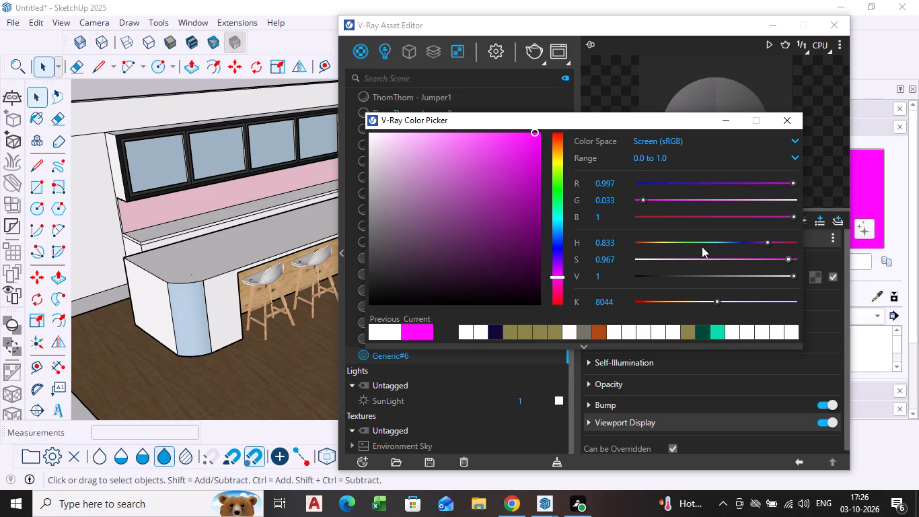
click(412, 129)
click(412, 135)
click(412, 135)
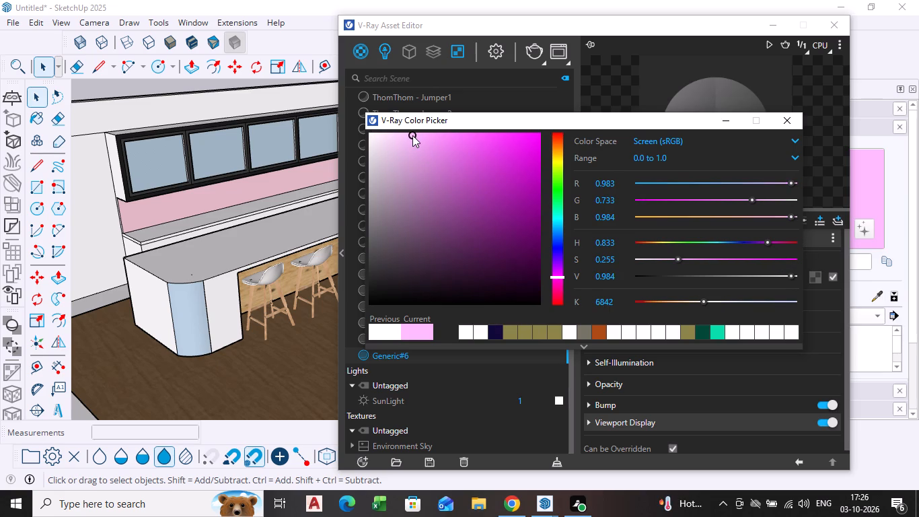
click(425, 329)
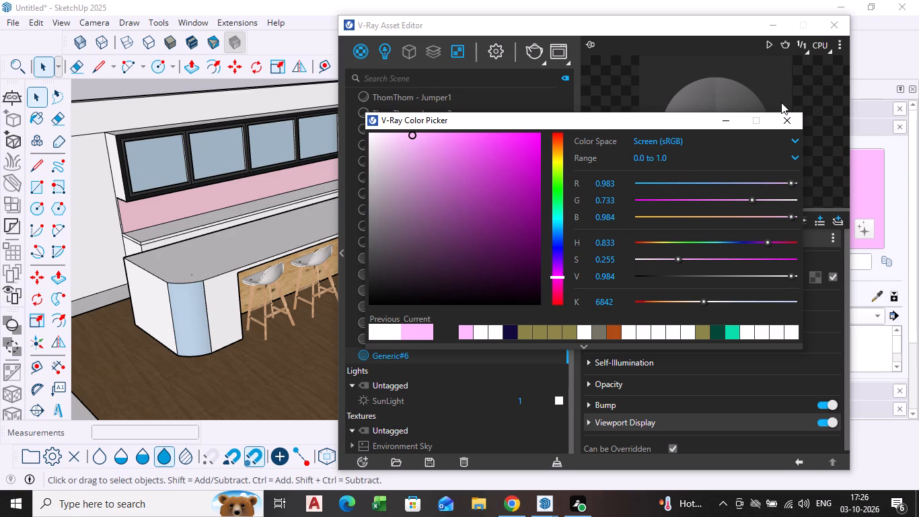
click(732, 126)
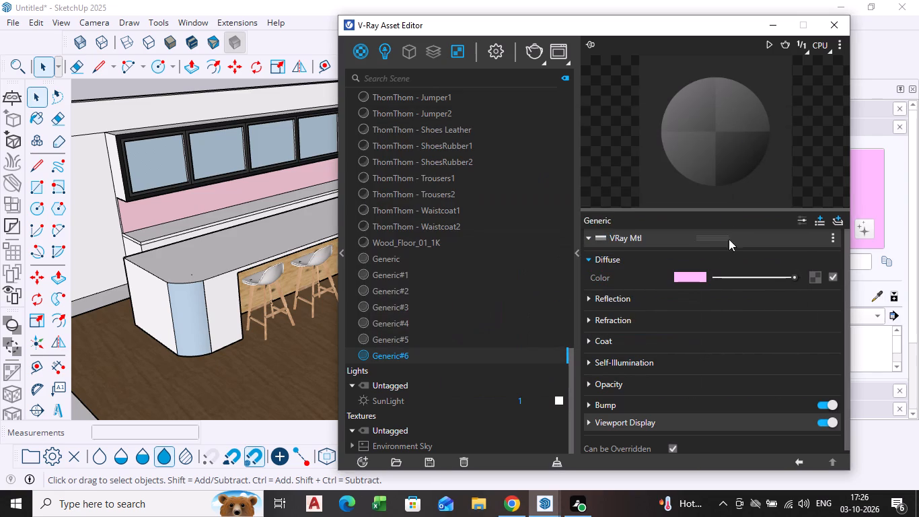
click(694, 281)
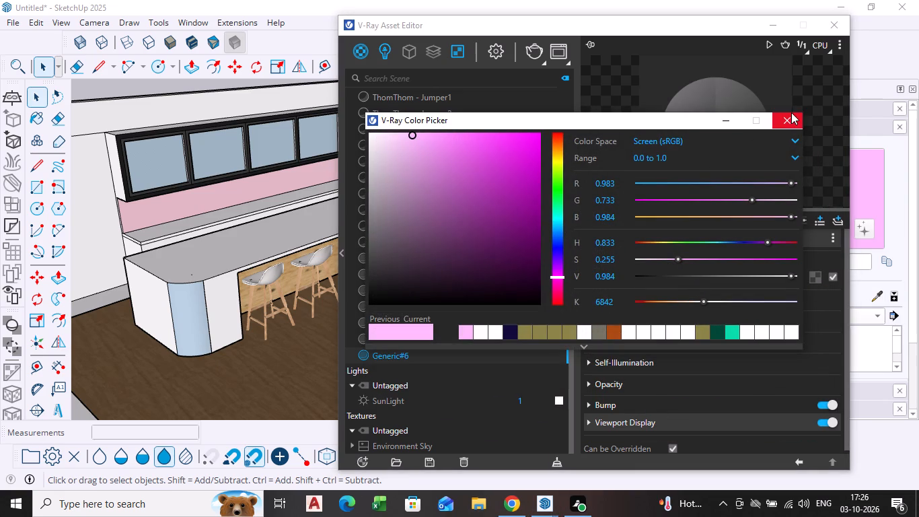
click(788, 116)
click(778, 21)
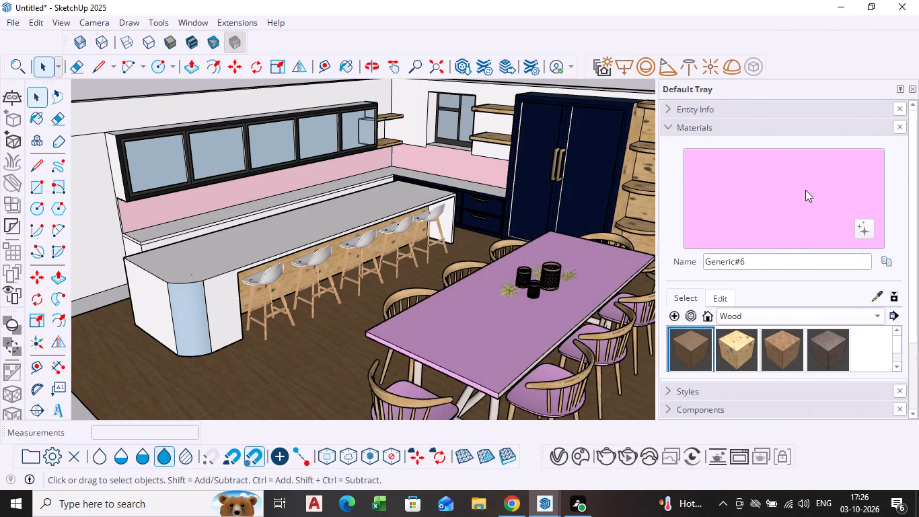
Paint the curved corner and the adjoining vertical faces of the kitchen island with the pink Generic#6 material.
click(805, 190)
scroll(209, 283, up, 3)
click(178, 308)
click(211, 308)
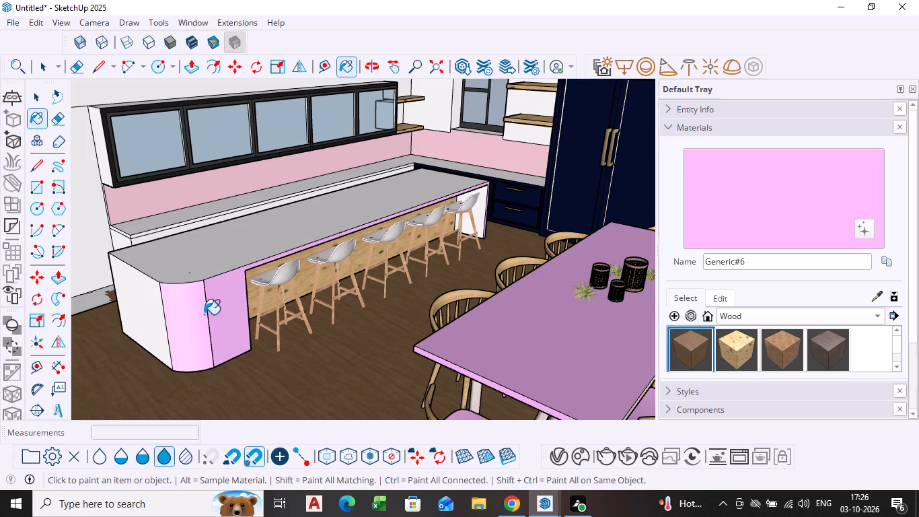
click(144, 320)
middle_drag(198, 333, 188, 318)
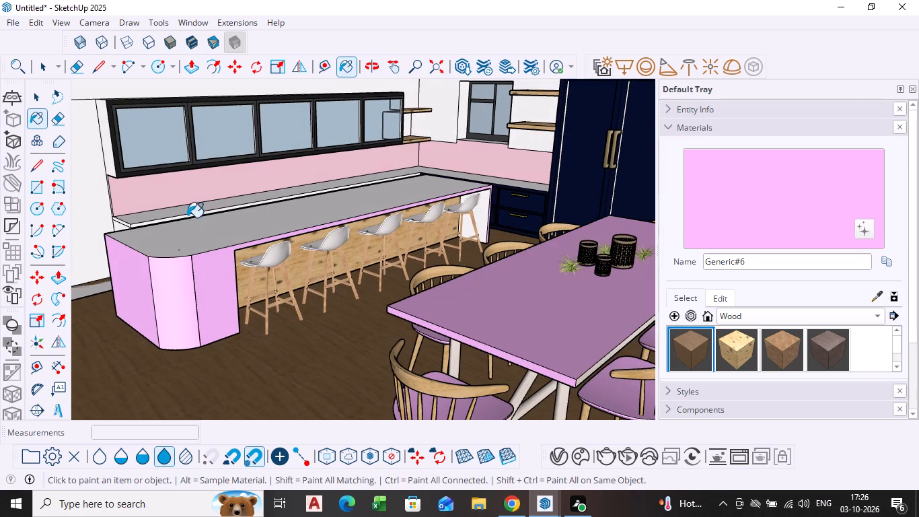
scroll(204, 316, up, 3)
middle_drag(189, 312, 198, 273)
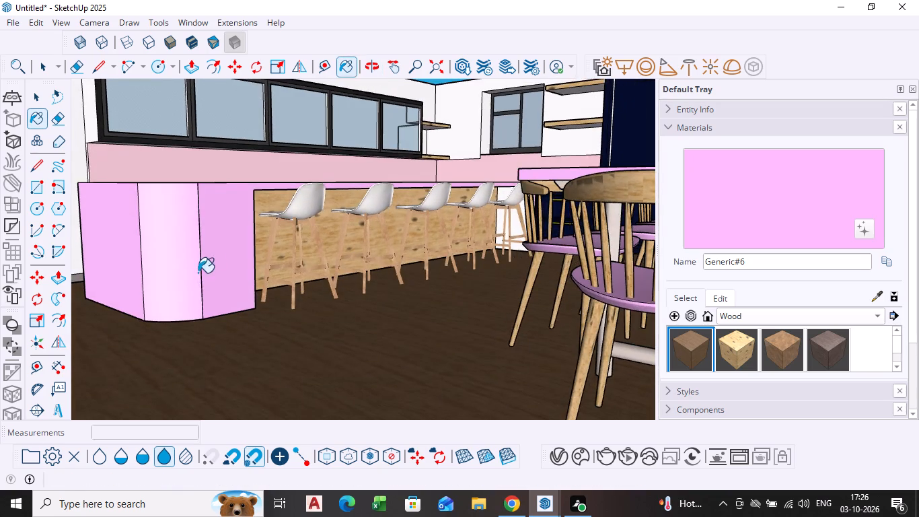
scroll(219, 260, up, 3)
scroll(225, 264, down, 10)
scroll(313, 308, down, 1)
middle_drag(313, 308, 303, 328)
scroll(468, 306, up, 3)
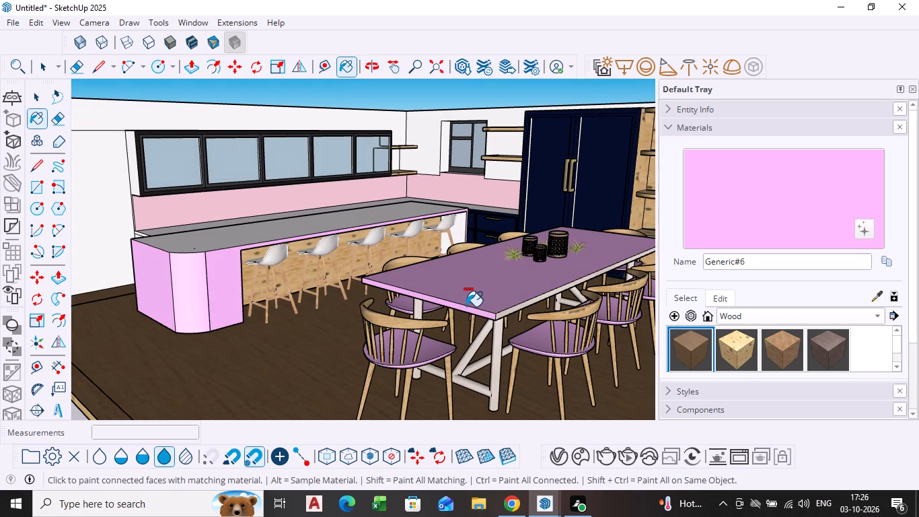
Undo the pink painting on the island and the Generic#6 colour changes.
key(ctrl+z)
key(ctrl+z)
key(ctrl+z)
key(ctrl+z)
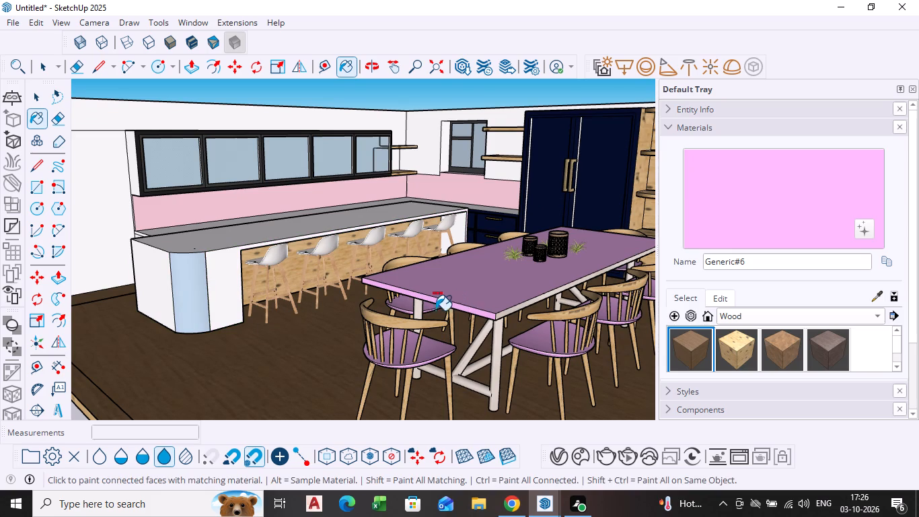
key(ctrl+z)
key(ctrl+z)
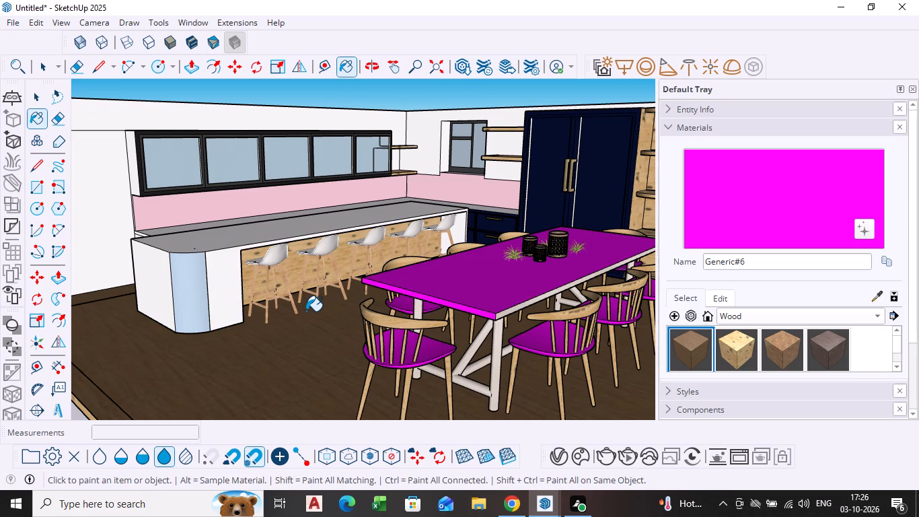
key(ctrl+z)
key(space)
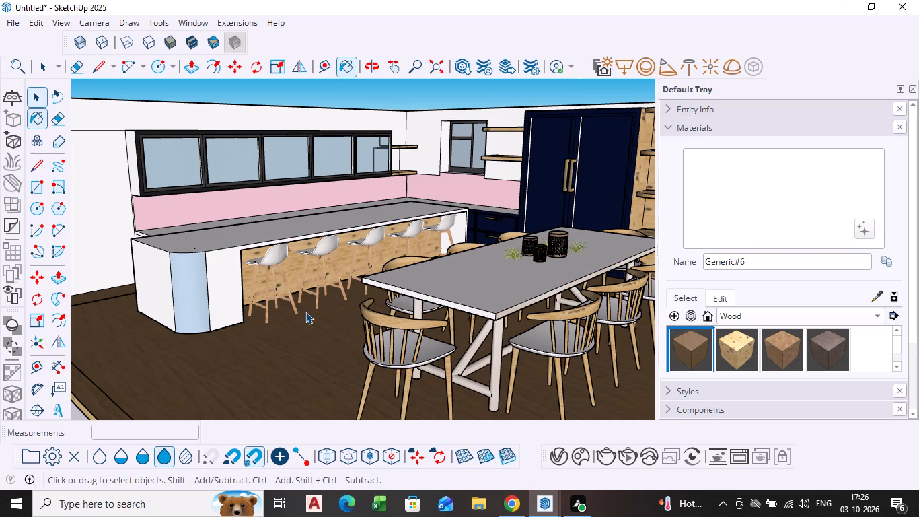
Select the island's curved corner face and set Generic#6's V-Ray diffuse colour to the saved light pink swatch.
click(268, 335)
scroll(183, 298, up, 3)
click(183, 298)
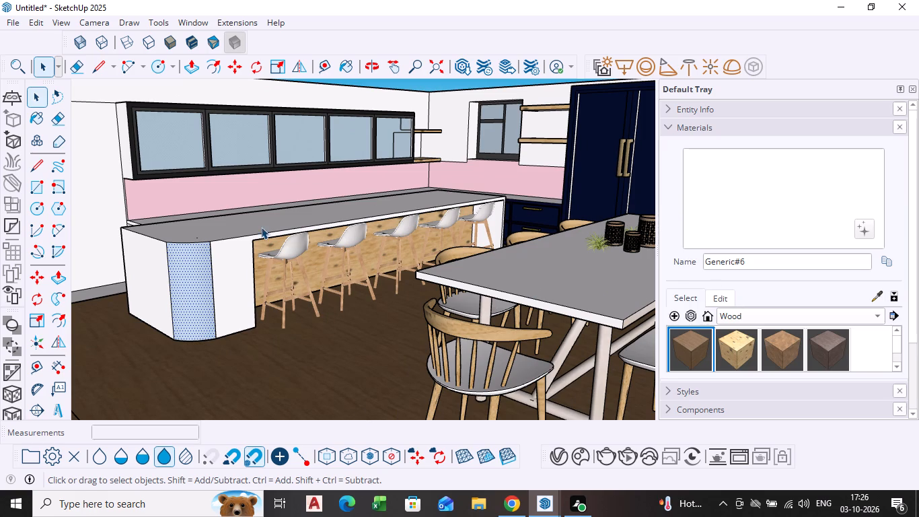
click(566, 454)
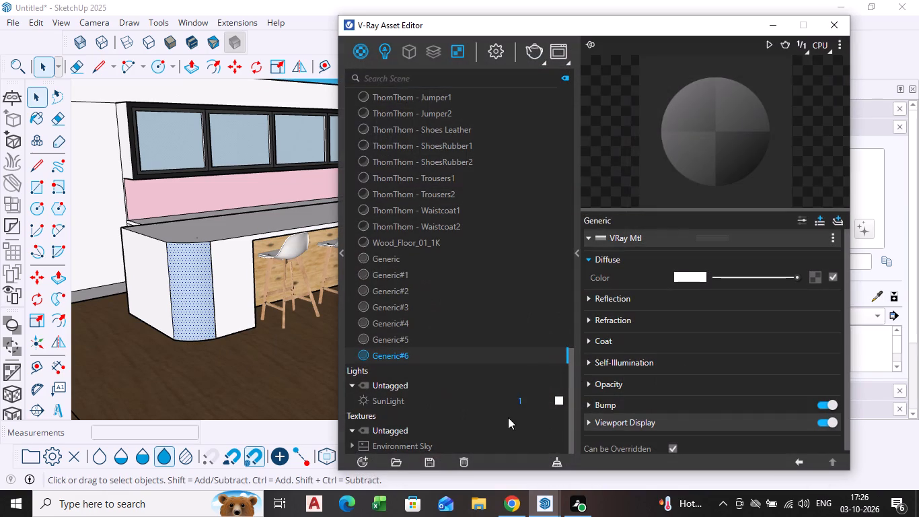
click(682, 275)
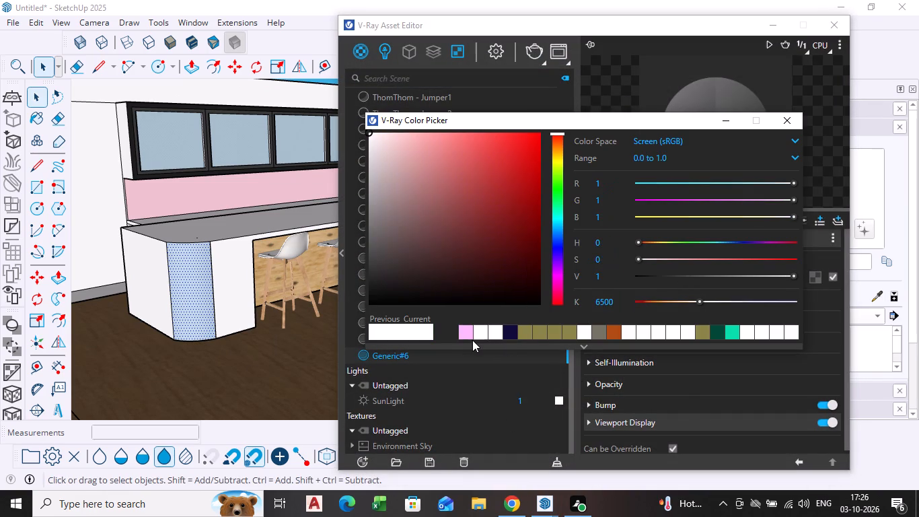
click(468, 334)
click(289, 355)
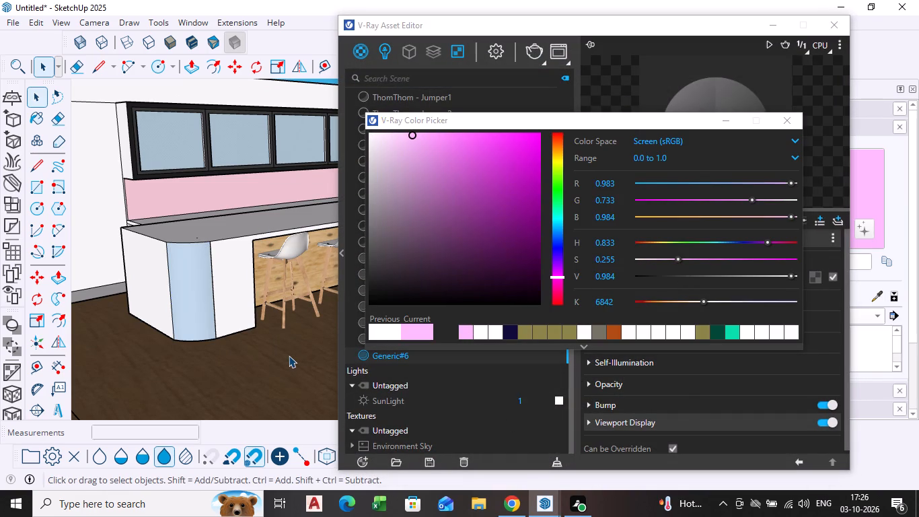
click(786, 125)
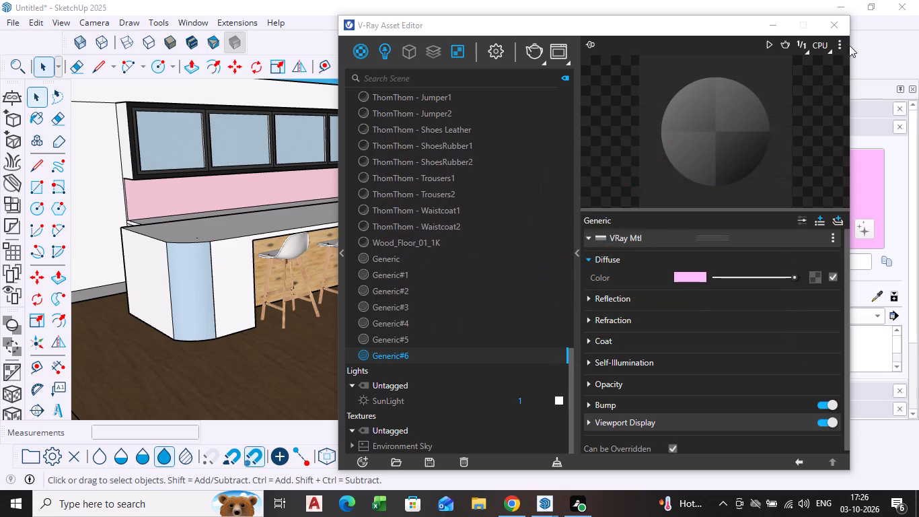
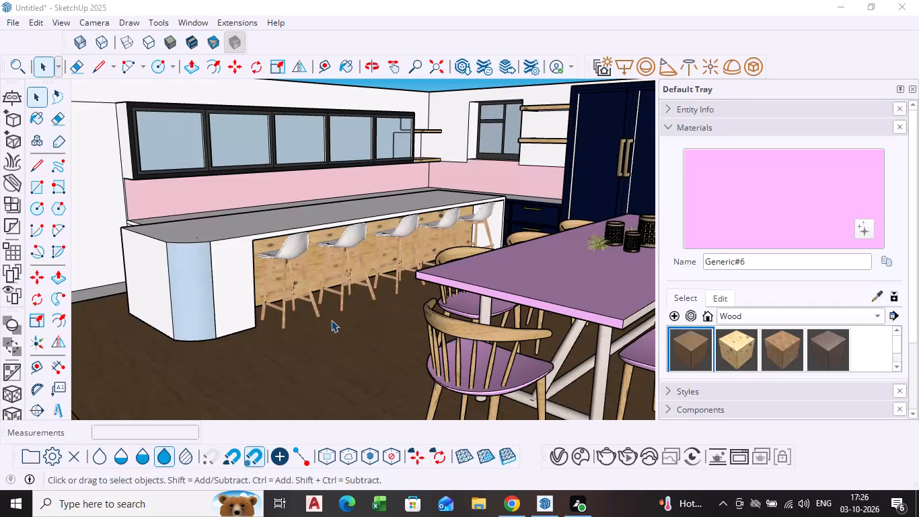
Undo the pink material applied to the dining table and the chair seats.
key(ctrl+z)
key(ctrl+z)
click(324, 368)
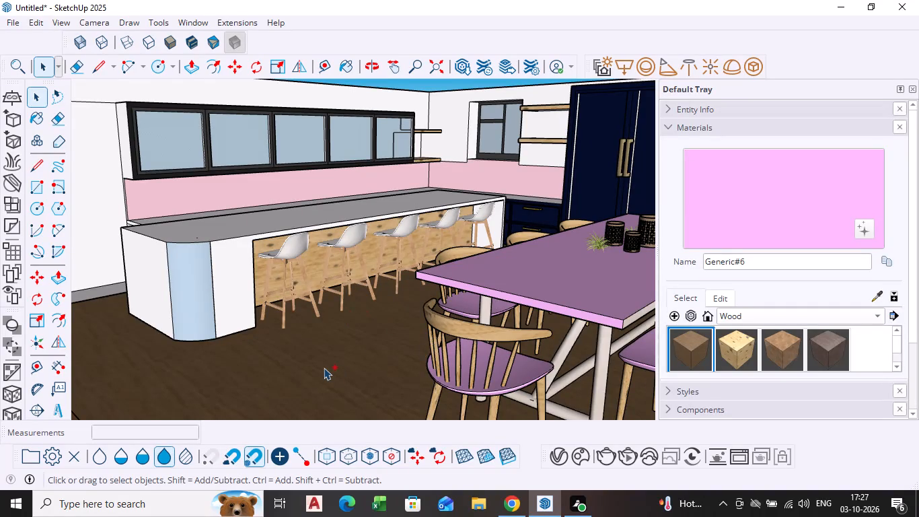
key(ctrl+z)
key(ctrl+z)
click(324, 368)
key(space)
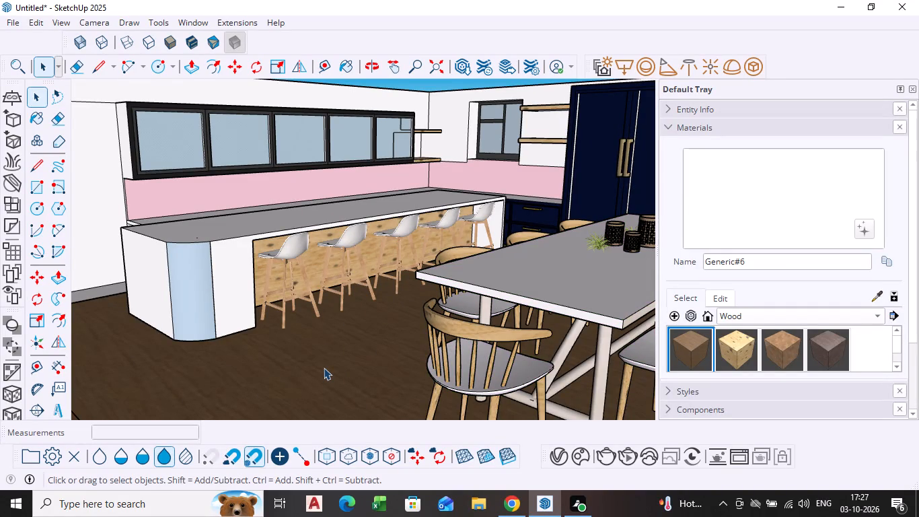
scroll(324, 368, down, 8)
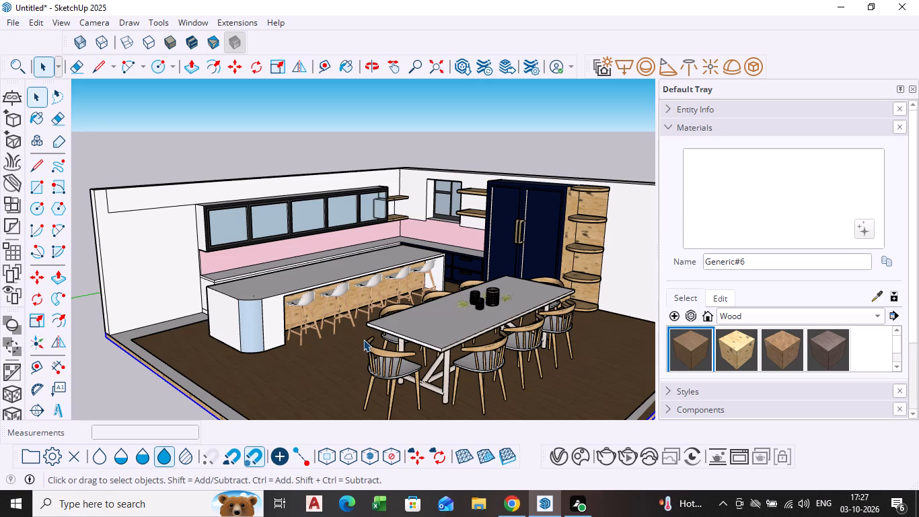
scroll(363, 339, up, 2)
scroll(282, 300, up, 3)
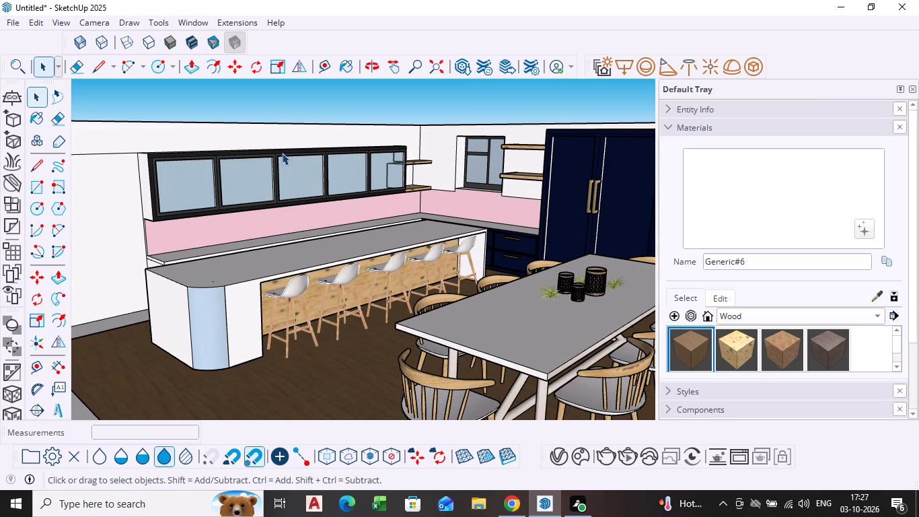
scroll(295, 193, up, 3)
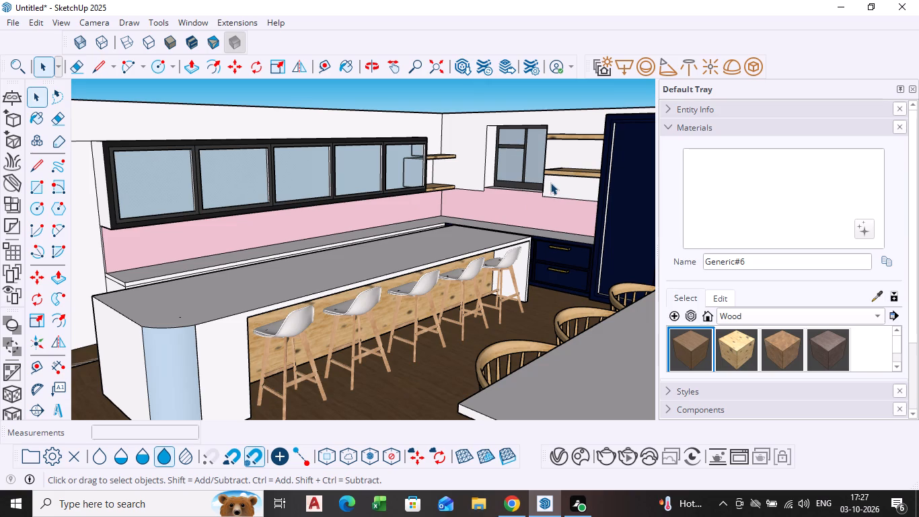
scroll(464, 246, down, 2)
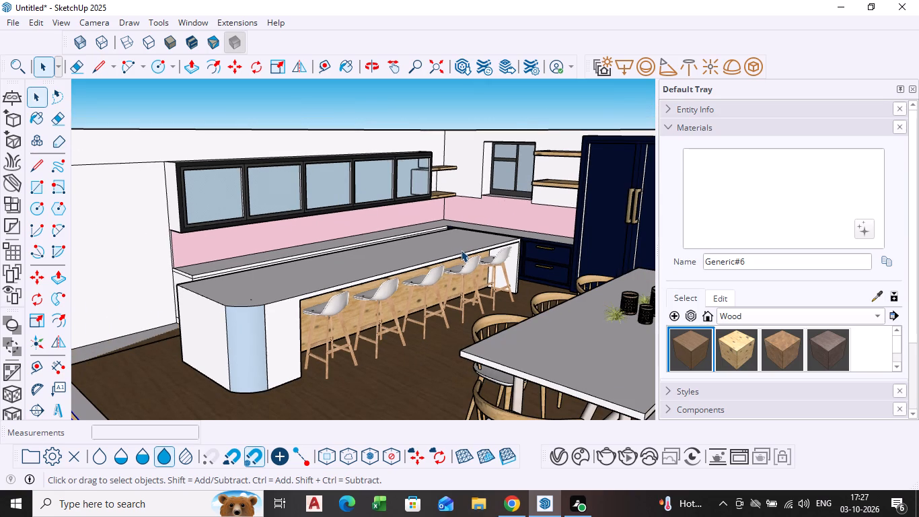
Search 3D Warehouse for "hanging lights".
click(194, 22)
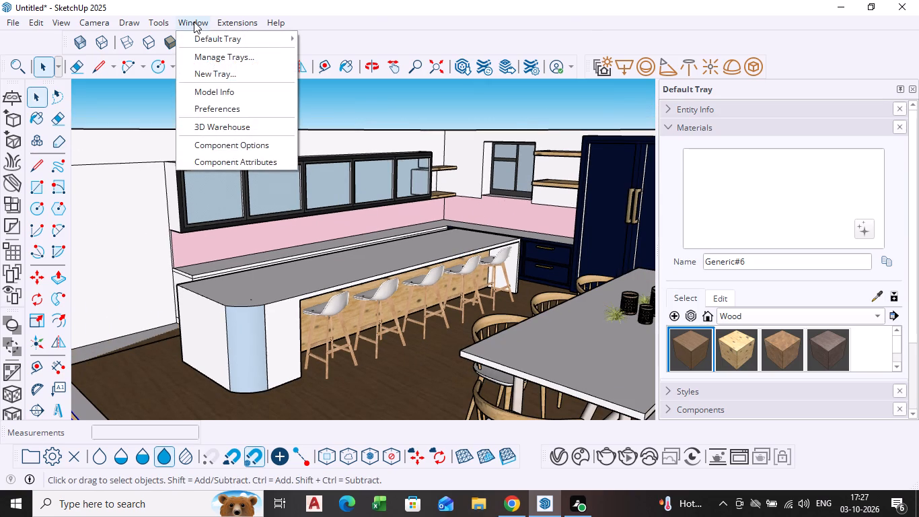
click(222, 127)
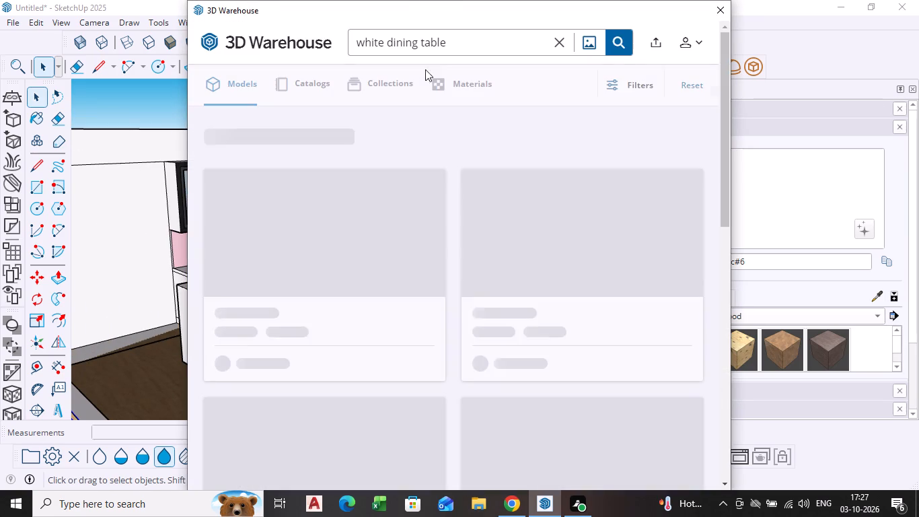
click(556, 39)
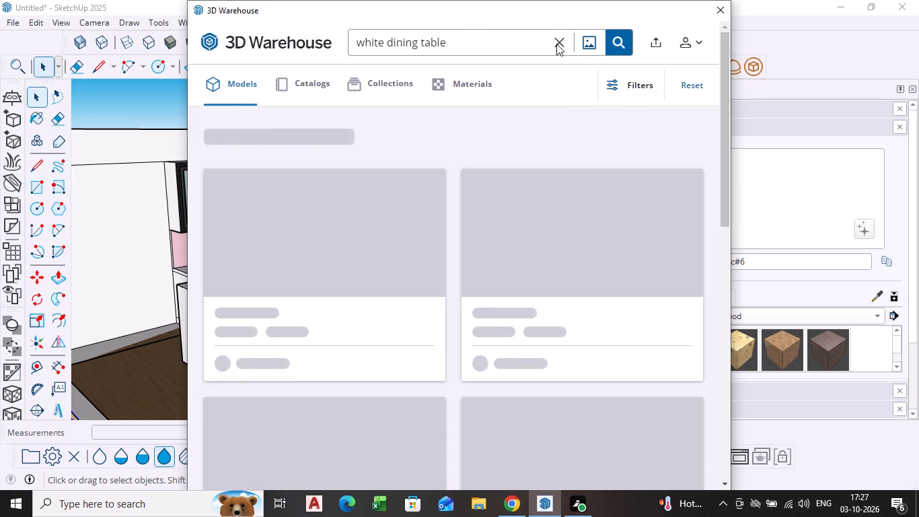
click(556, 44)
text(hanging lights)
key(Return)
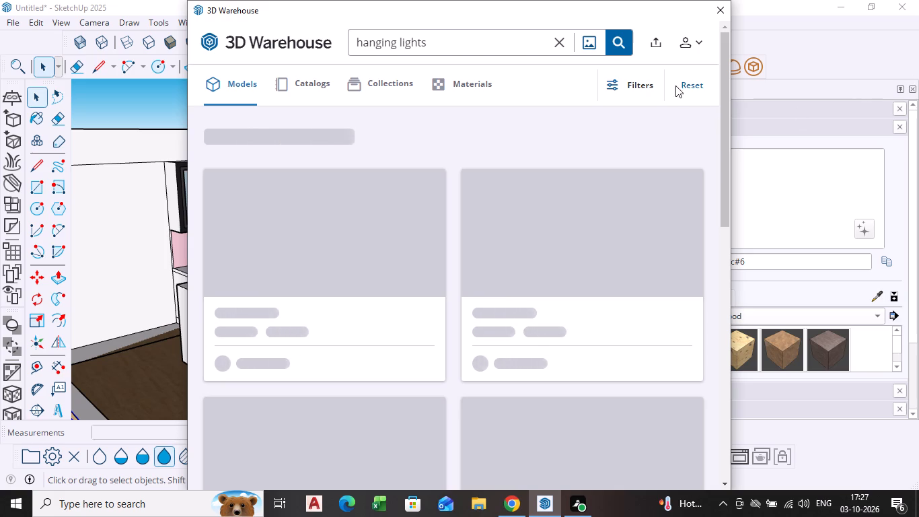
Examine the hanging light models in the search results for one that suits the kitchen and dining room.
scroll(579, 247, down, 4)
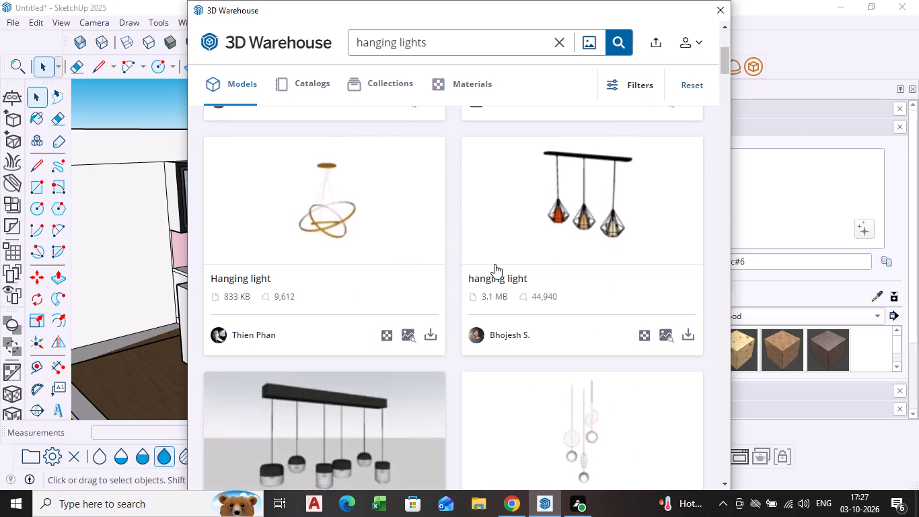
scroll(455, 275, down, 7)
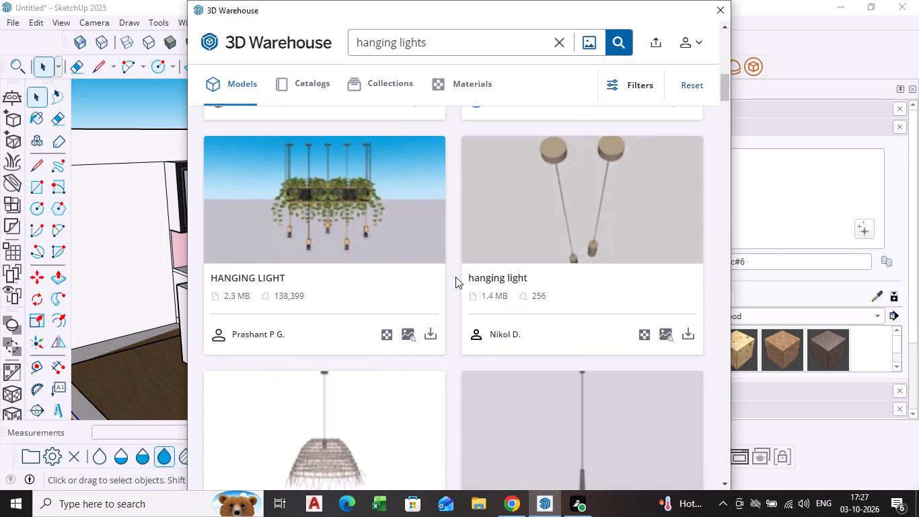
scroll(477, 296, down, 4)
scroll(381, 256, down, 4)
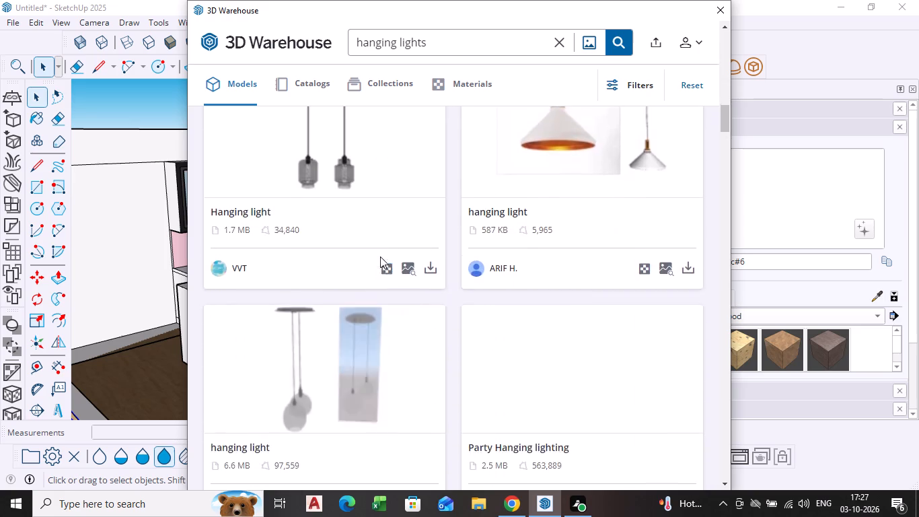
scroll(381, 261, down, 7)
scroll(503, 309, down, 3)
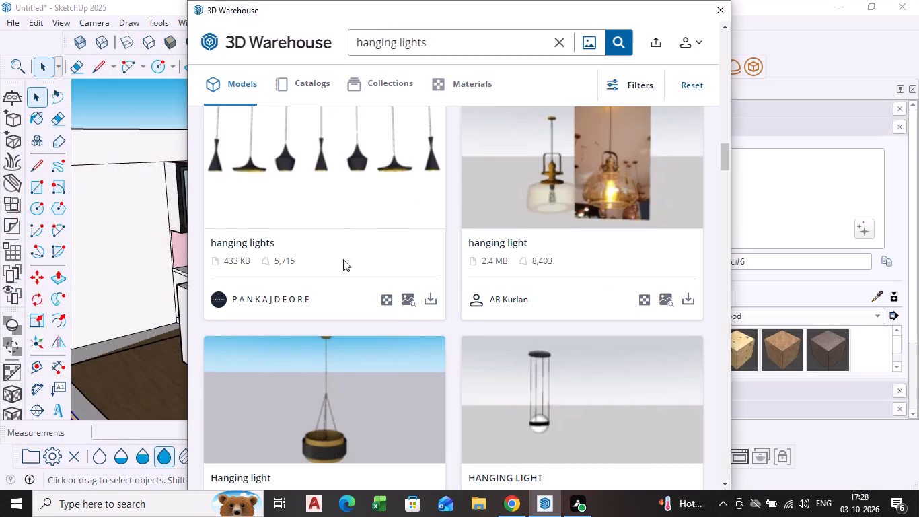
scroll(334, 253, down, 3)
scroll(410, 236, down, 3)
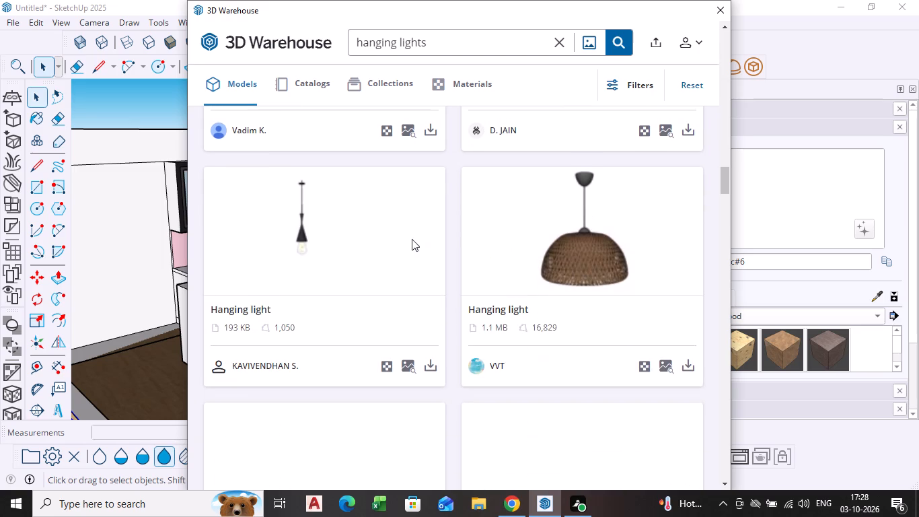
scroll(434, 266, down, 3)
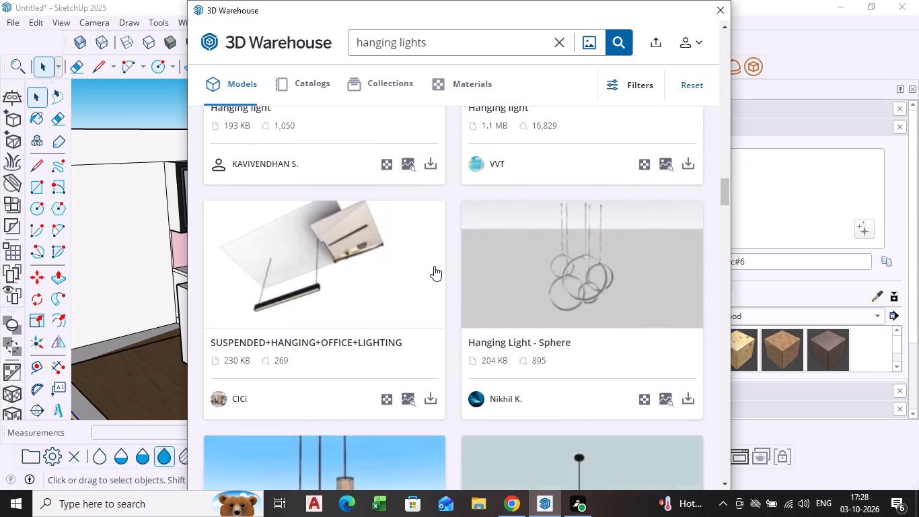
scroll(434, 266, down, 10)
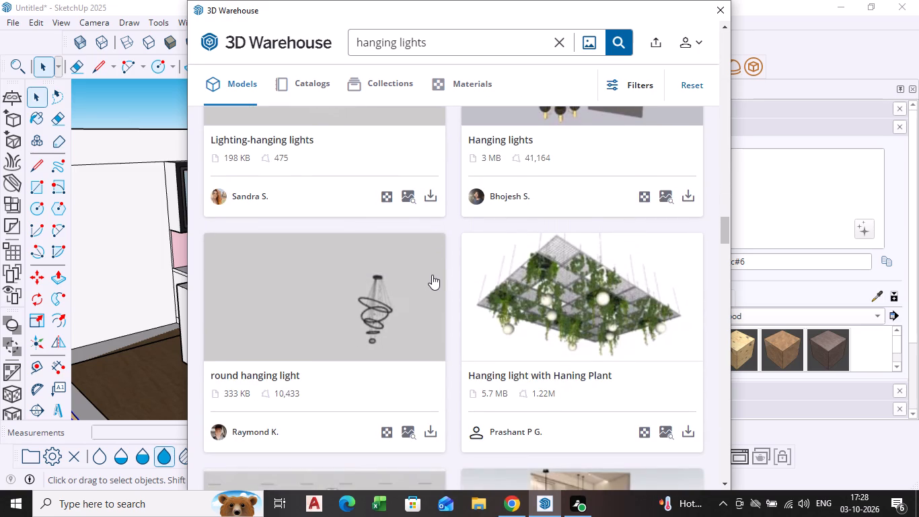
scroll(431, 277, down, 5)
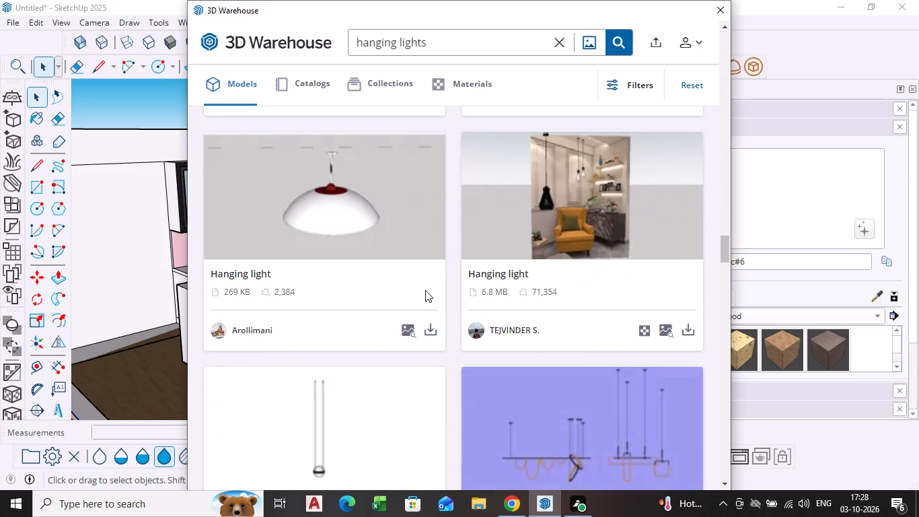
scroll(425, 291, down, 8)
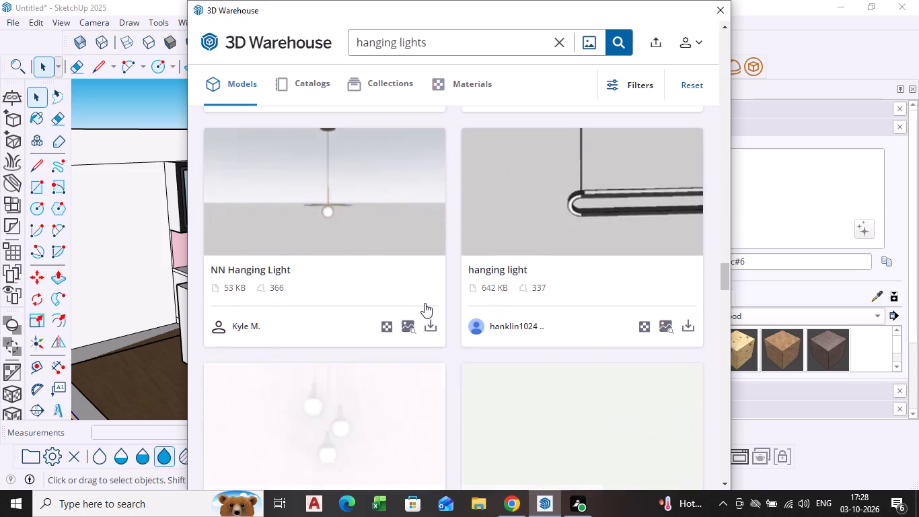
scroll(425, 303, down, 6)
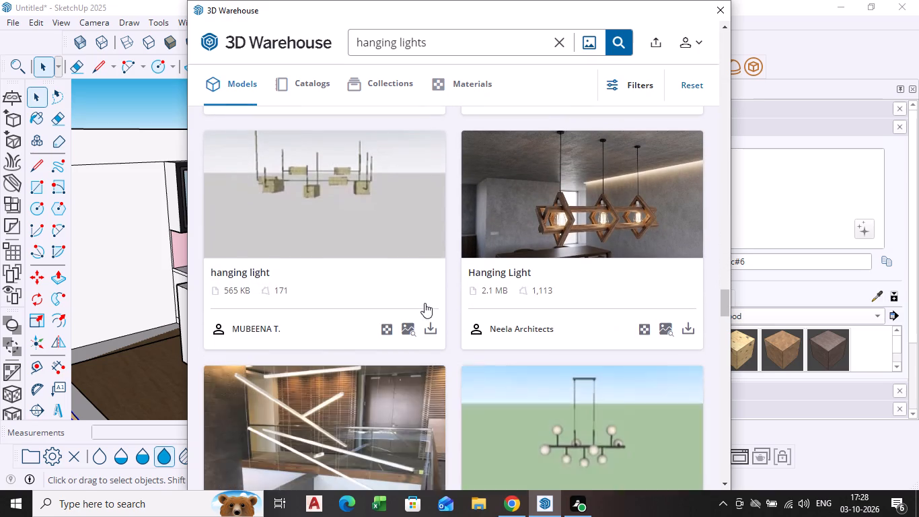
scroll(433, 296, down, 3)
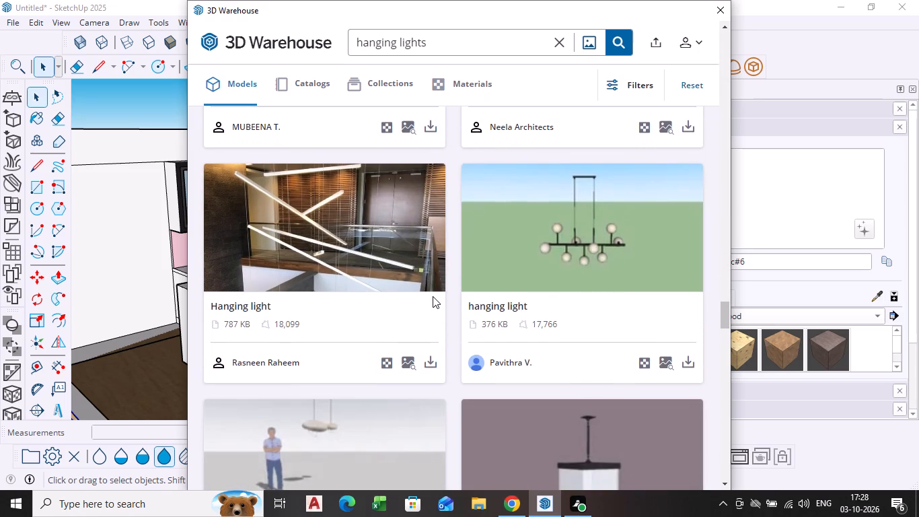
scroll(433, 296, down, 6)
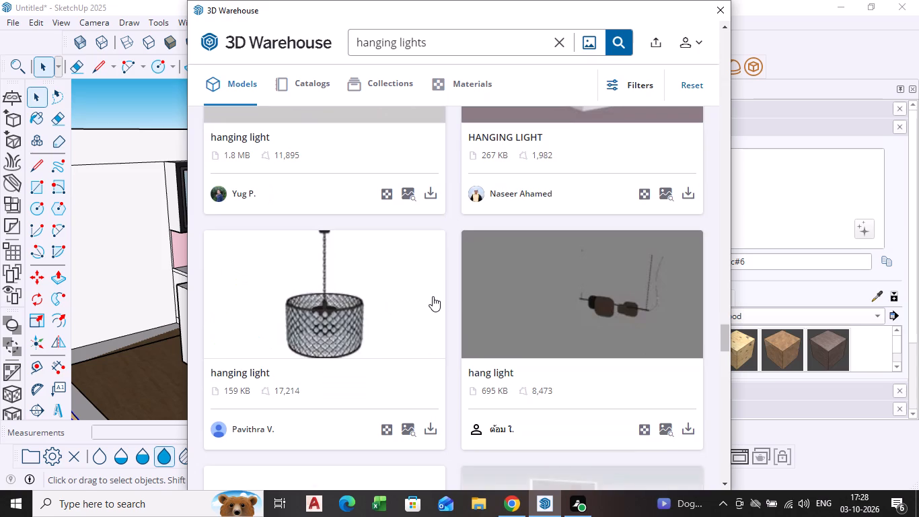
scroll(433, 296, down, 3)
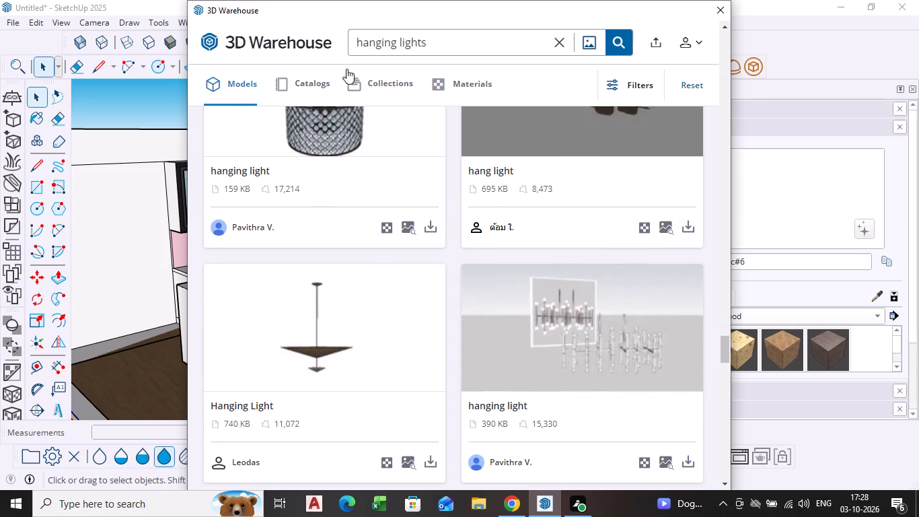
Refine the 3D Warehouse model search to "wooden hanging lights".
click(355, 44)
key(space)
key(w)
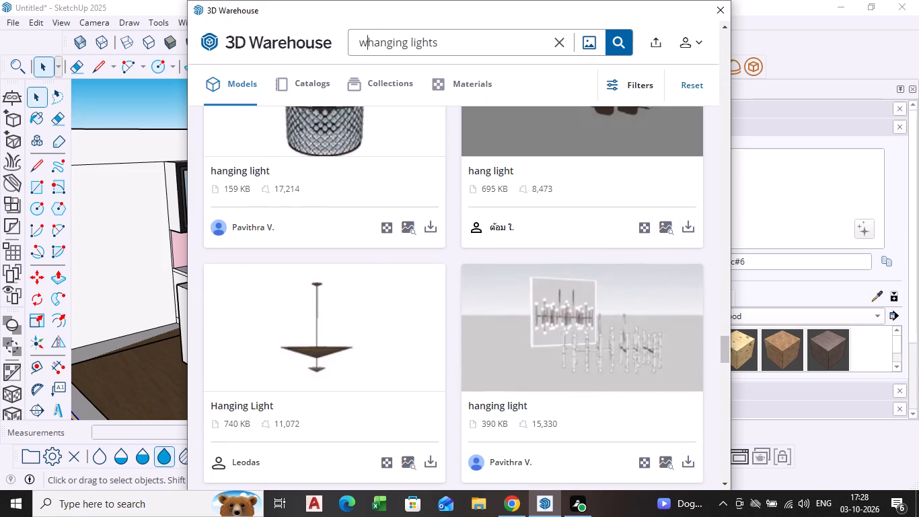
key(o)
key(o)
text(de)
key(n)
key(space)
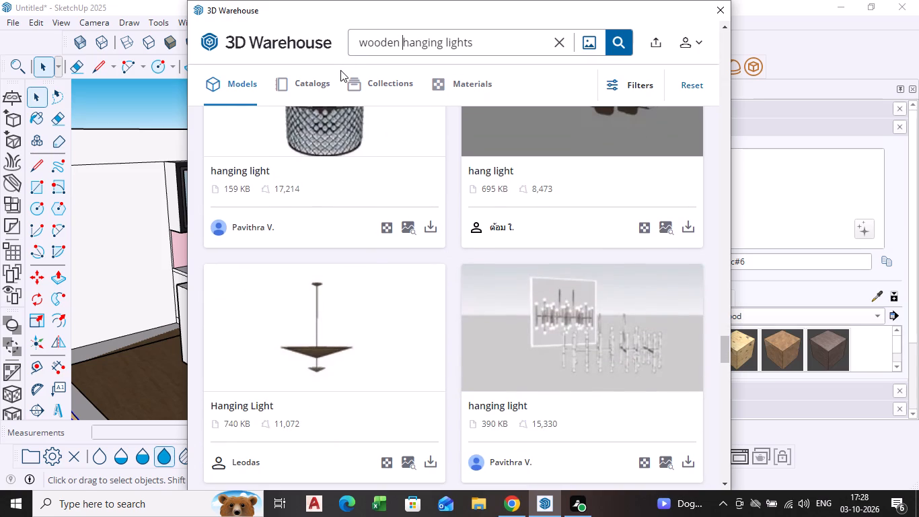
key(Return)
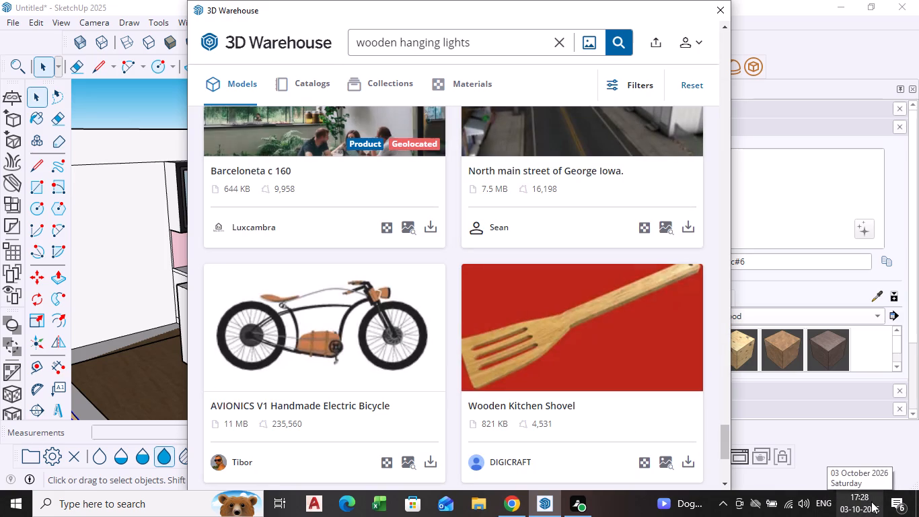
Examine the wooden hanging light models in the search results for one that suits the kitchen island.
scroll(492, 220, up, 13)
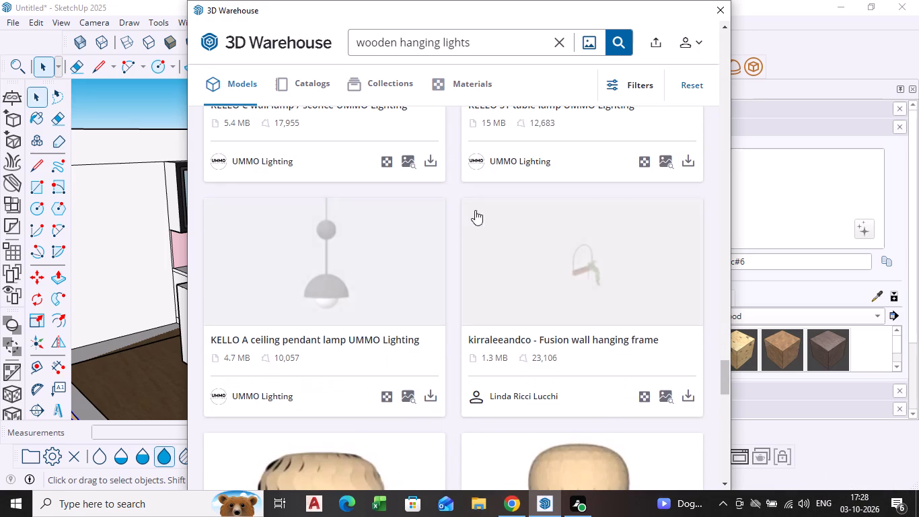
scroll(435, 246, down, 3)
scroll(431, 256, up, 9)
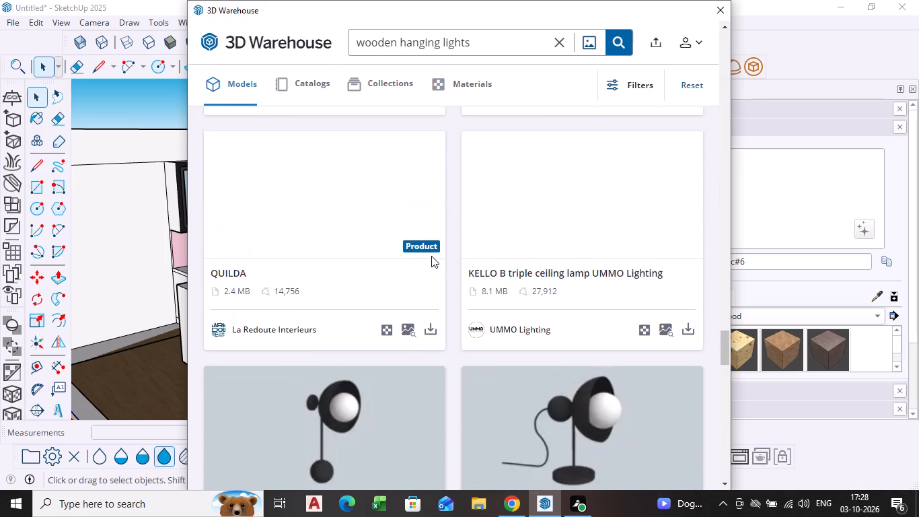
scroll(429, 258, up, 13)
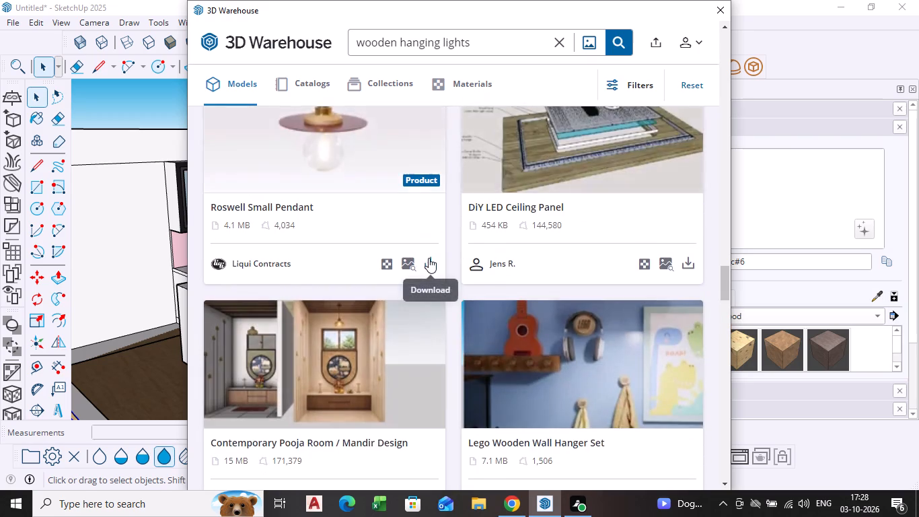
scroll(429, 258, up, 12)
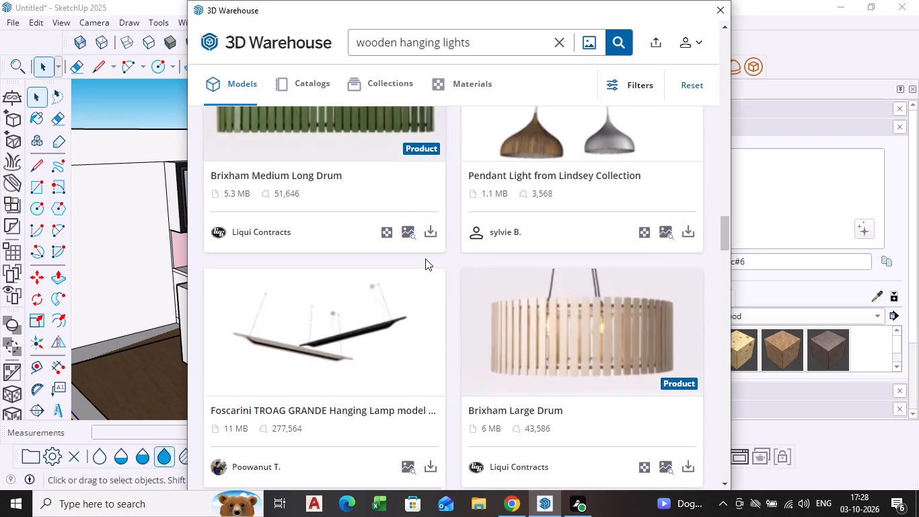
scroll(425, 258, up, 6)
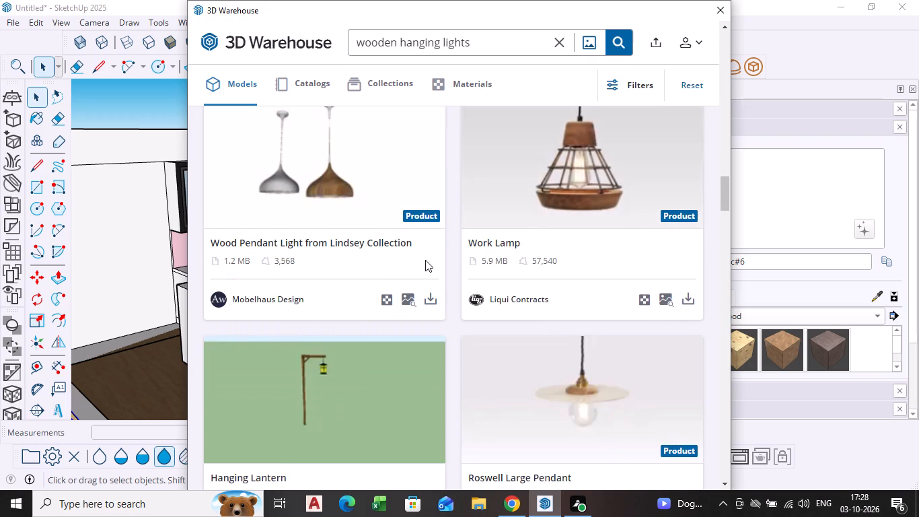
scroll(425, 260, up, 6)
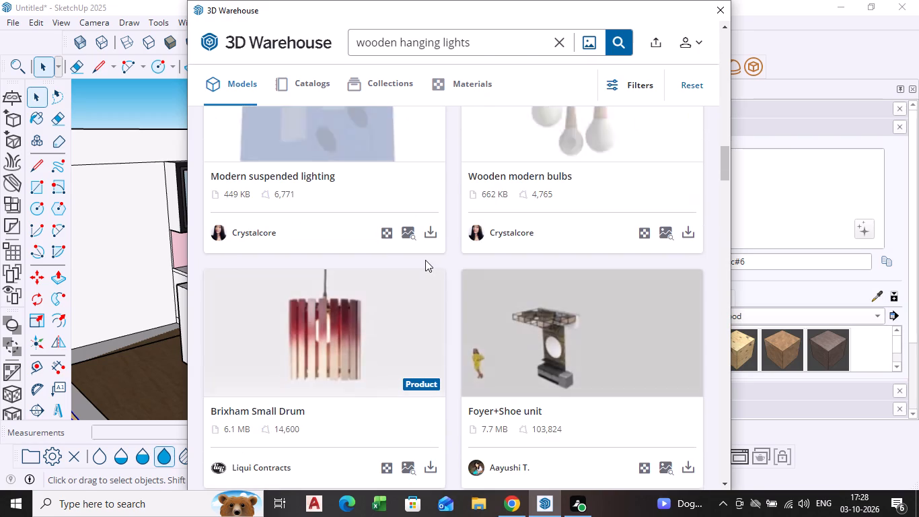
scroll(425, 260, up, 18)
scroll(482, 283, up, 4)
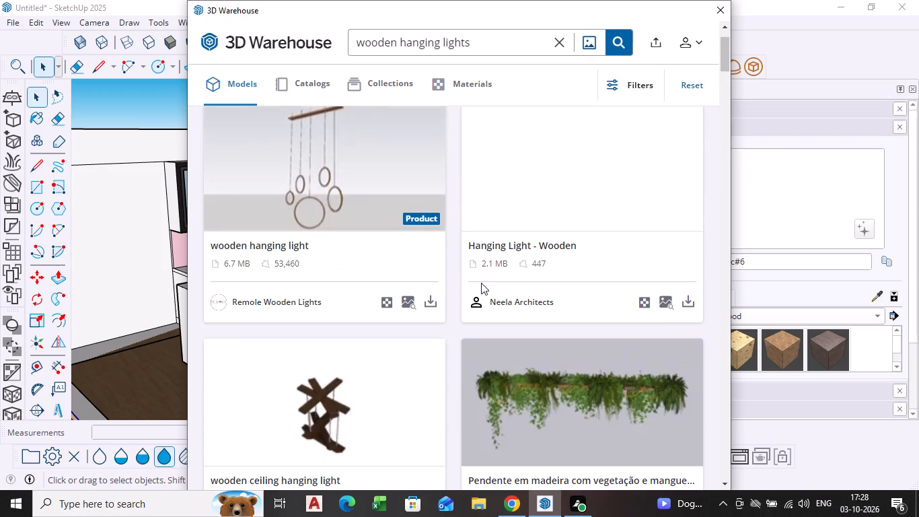
scroll(481, 283, down, 2)
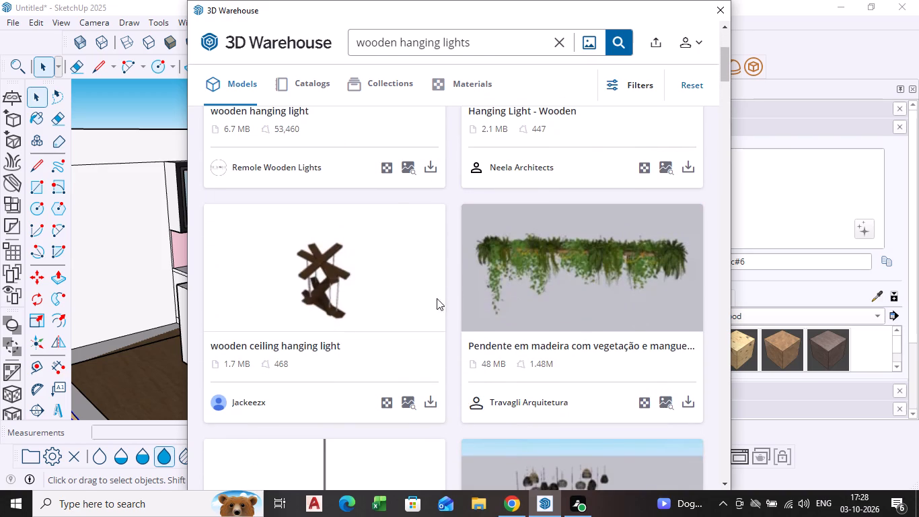
scroll(389, 306, down, 5)
scroll(361, 224, up, 8)
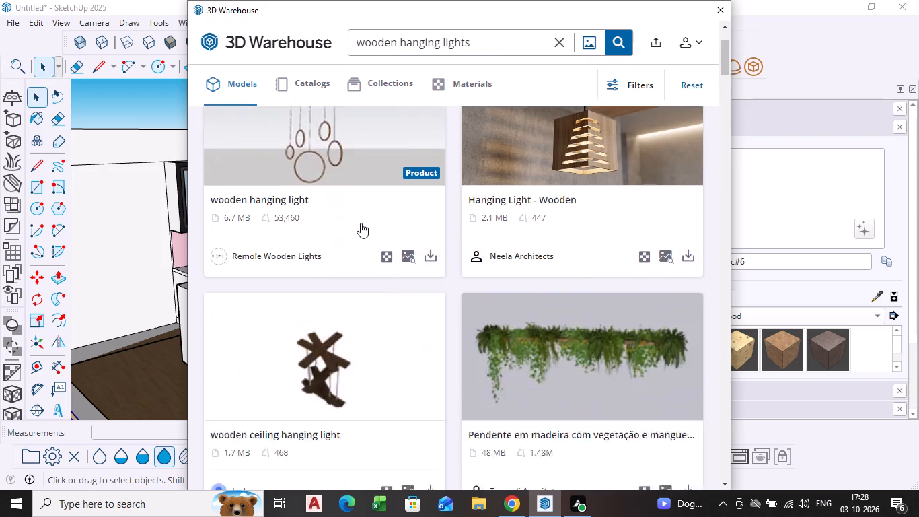
scroll(361, 223, up, 6)
scroll(361, 223, down, 8)
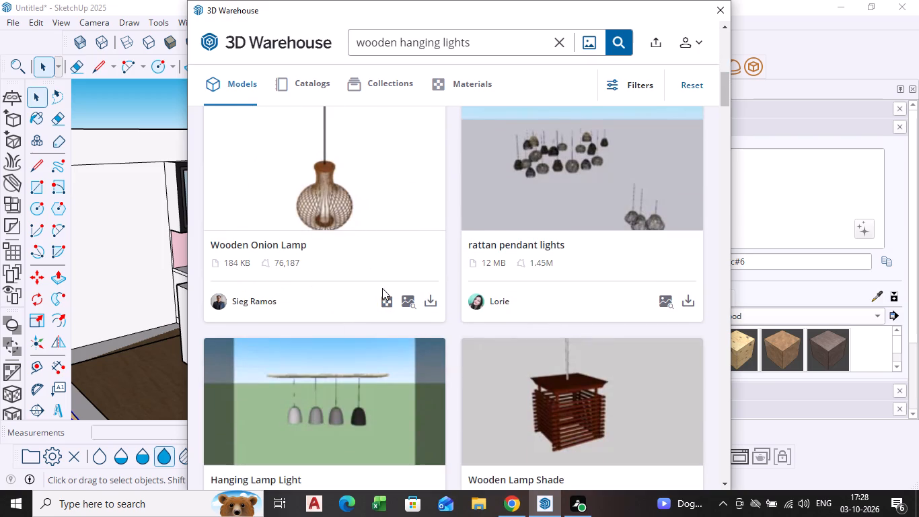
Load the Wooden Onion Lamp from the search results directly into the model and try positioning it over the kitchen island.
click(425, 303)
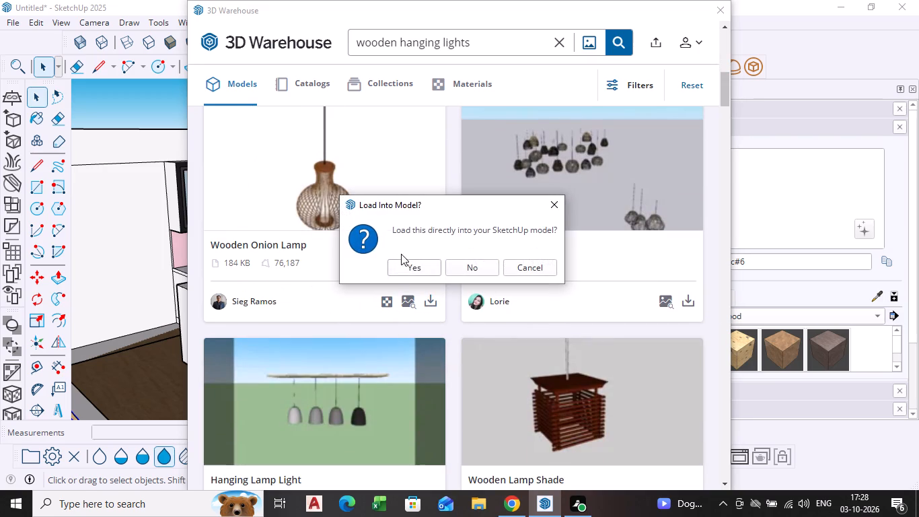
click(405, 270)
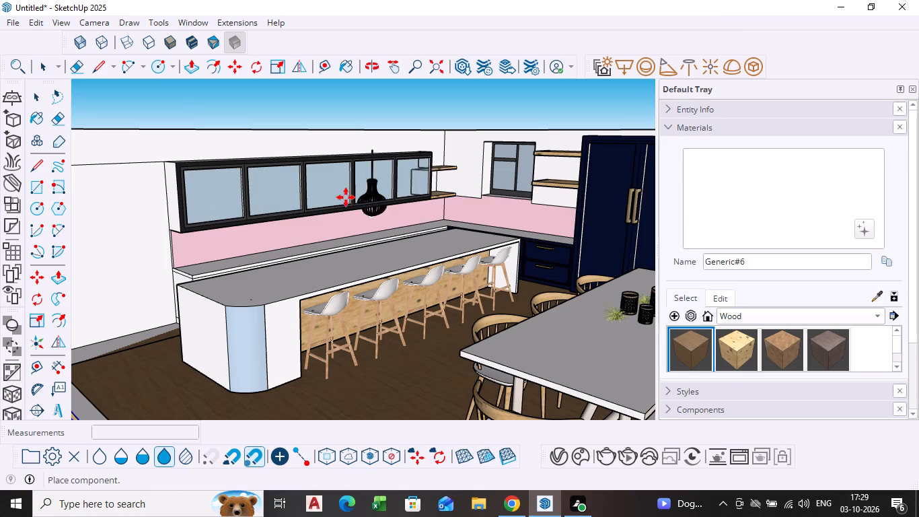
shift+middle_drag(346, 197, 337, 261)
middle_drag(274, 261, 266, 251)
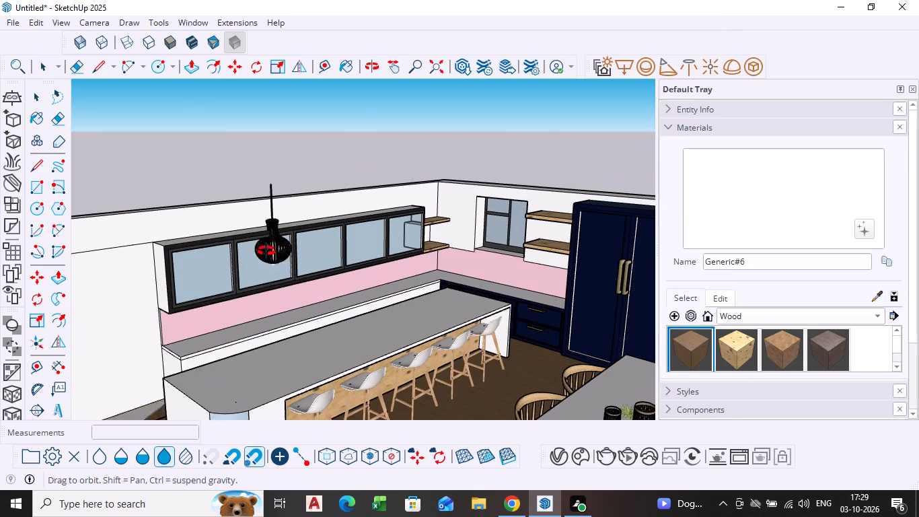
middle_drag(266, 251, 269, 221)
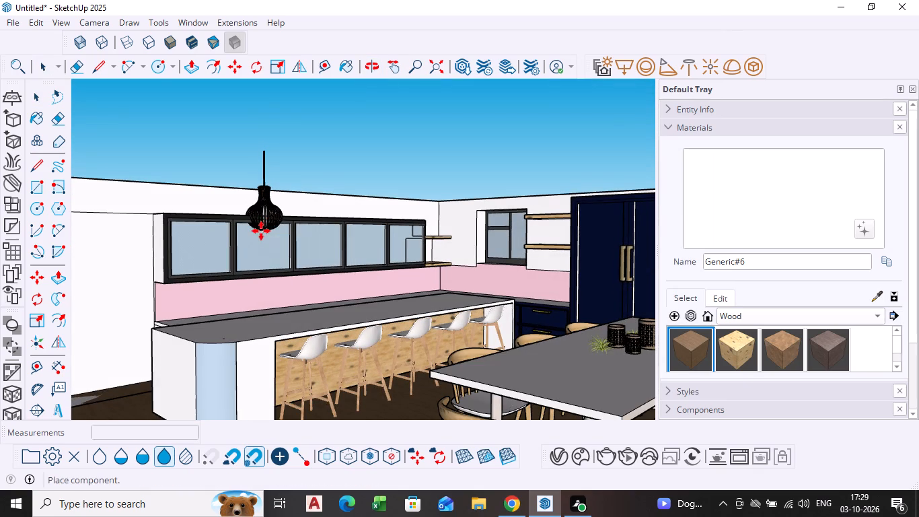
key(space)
Draw a ceiling rectangle about 38' 1" by 12' 7" over the kitchen side, starting at the back corner of the wall tops.
scroll(258, 233, down, 4)
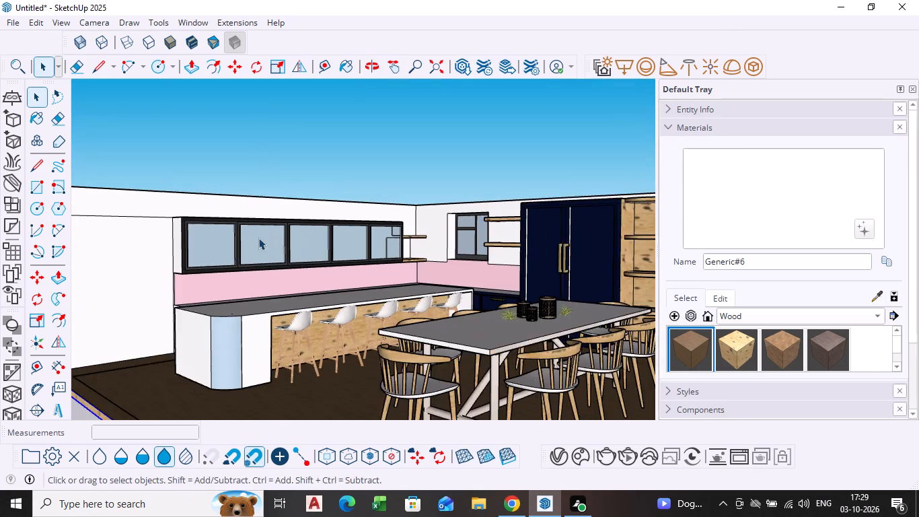
scroll(257, 243, down, 3)
middle_drag(255, 261, 287, 302)
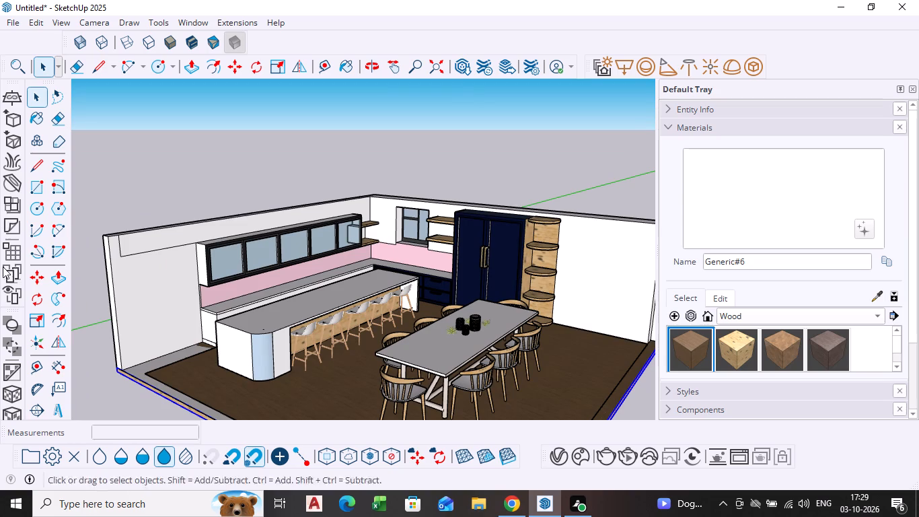
click(39, 197)
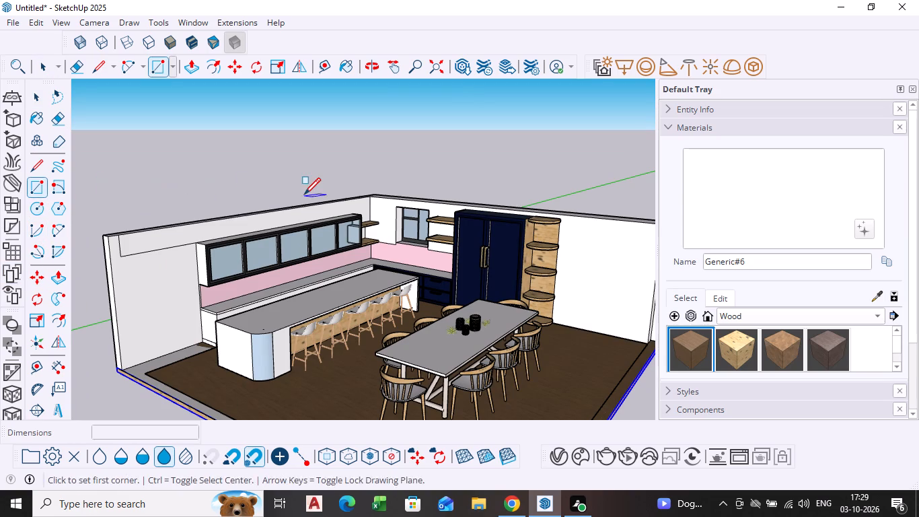
scroll(304, 196, down, 1)
middle_drag(304, 196, 301, 233)
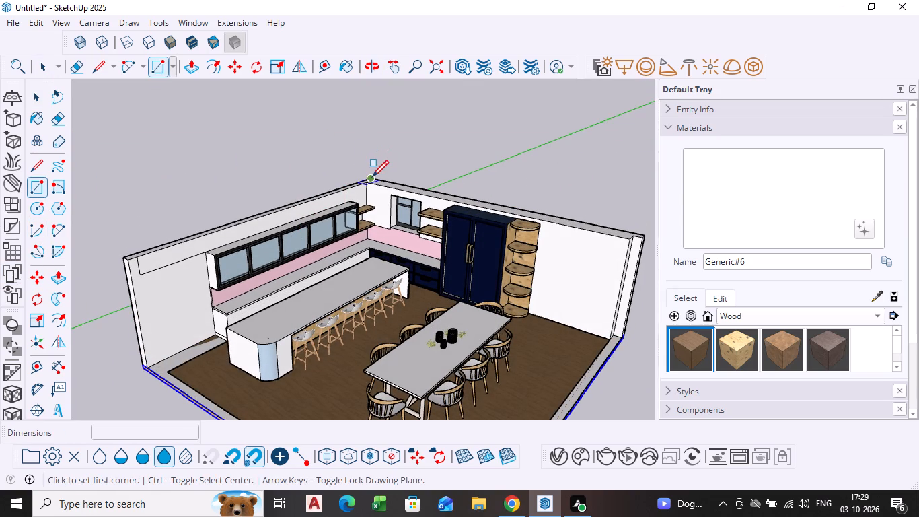
click(372, 178)
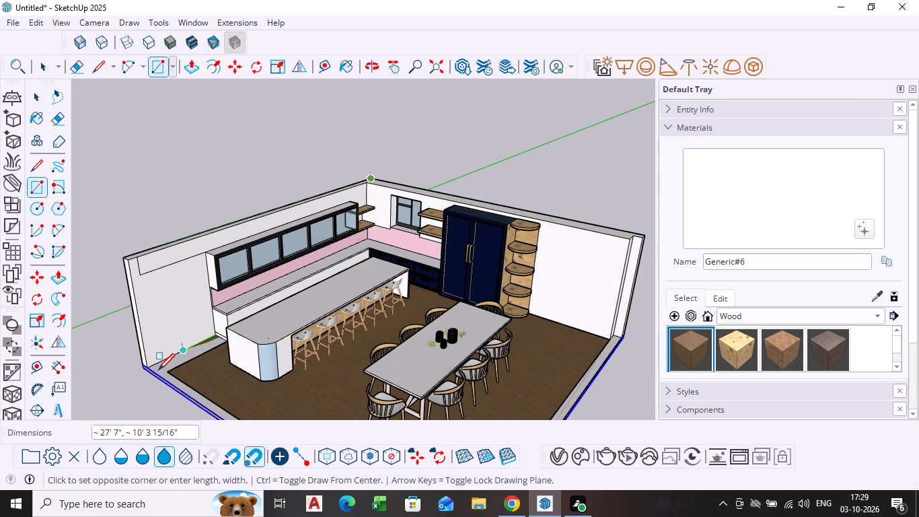
click(125, 349)
scroll(175, 358, down, 1)
middle_drag(174, 358, 133, 298)
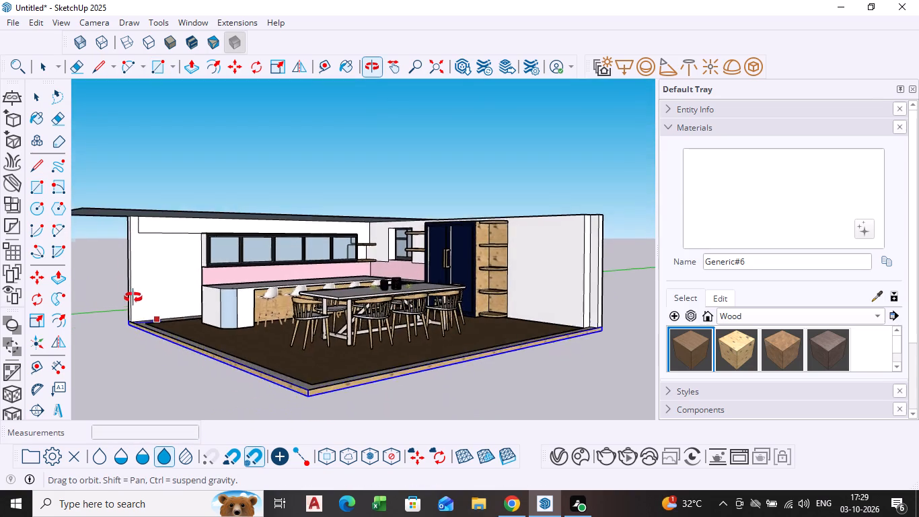
middle_drag(133, 298, 134, 311)
key(space)
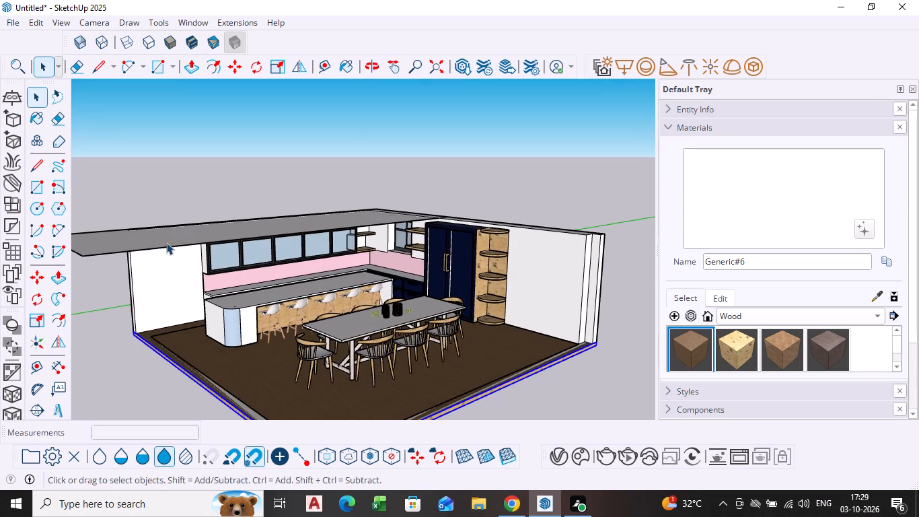
Push/Pull the ceiling rectangle upward to a thickness of 6".
middle_drag(166, 244, 166, 294)
scroll(166, 250, down, 1)
click(172, 269)
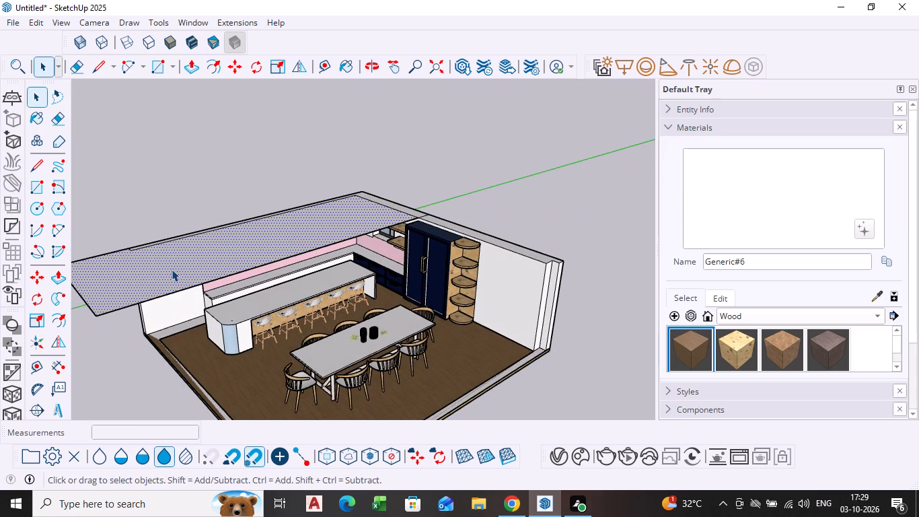
key(p)
click(172, 269)
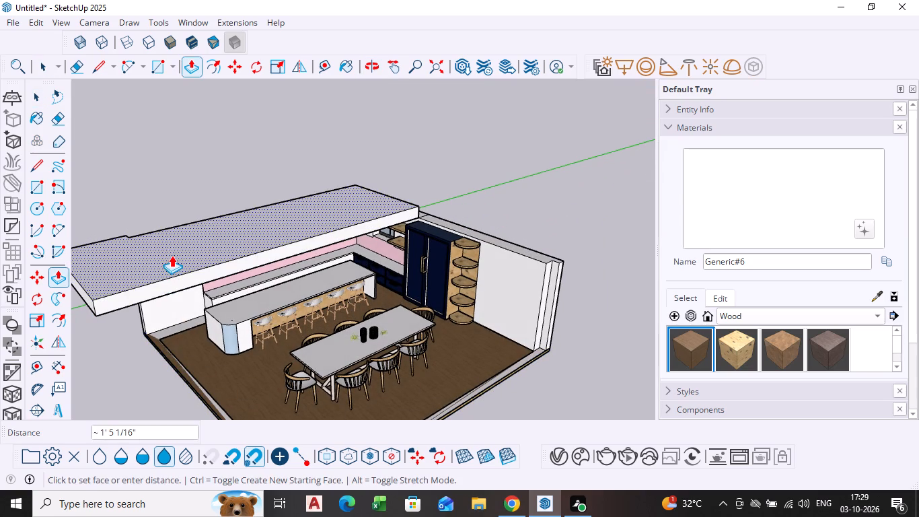
key(6)
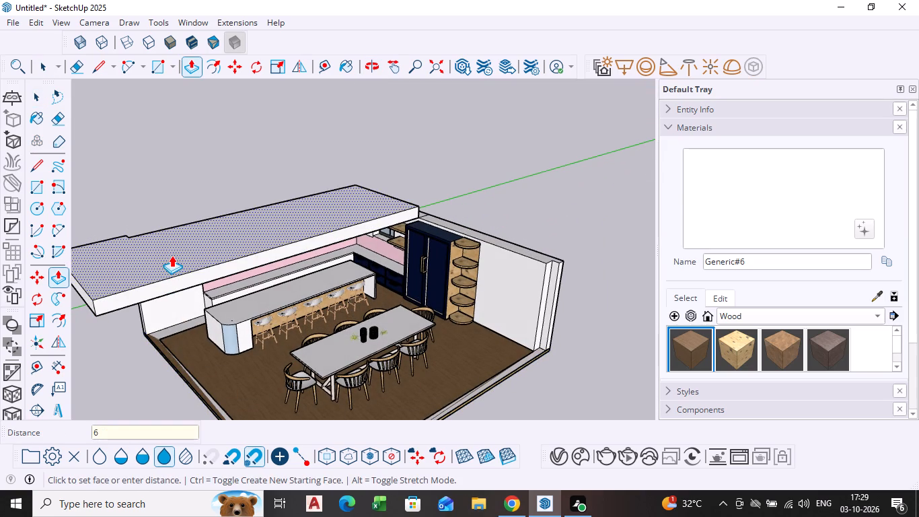
key(apostrophe)
key(BackSpace)
key(Return)
middle_click(170, 256)
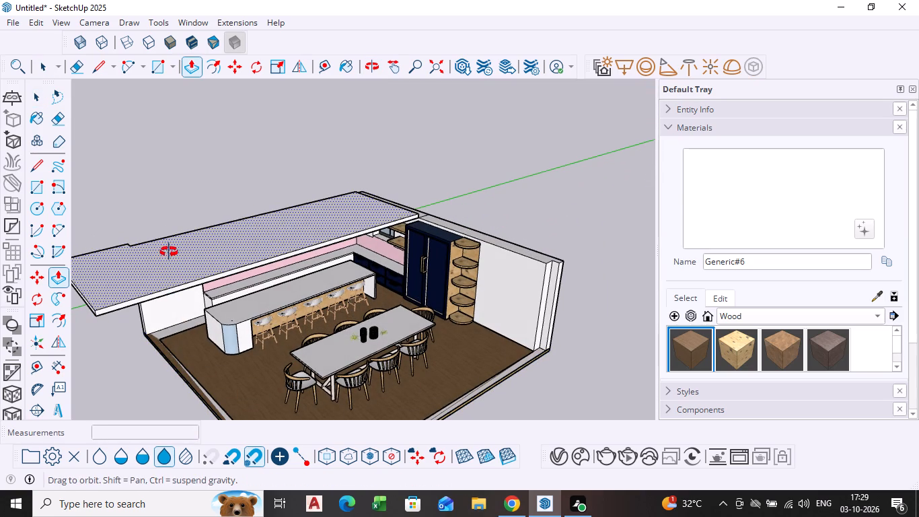
key(space)
Extend the ceiling slab's long front side face outward over part of the dining area with Push/Pull.
scroll(171, 279, up, 2)
click(168, 289)
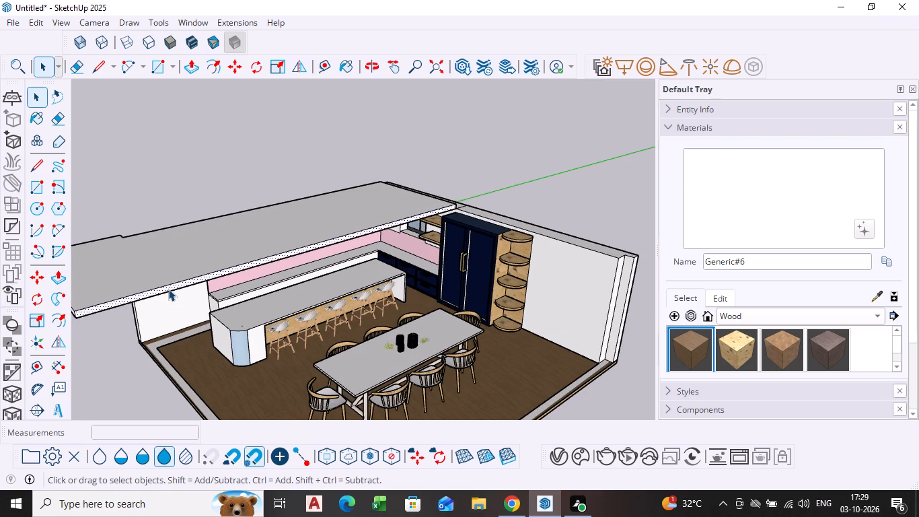
key(p)
click(168, 289)
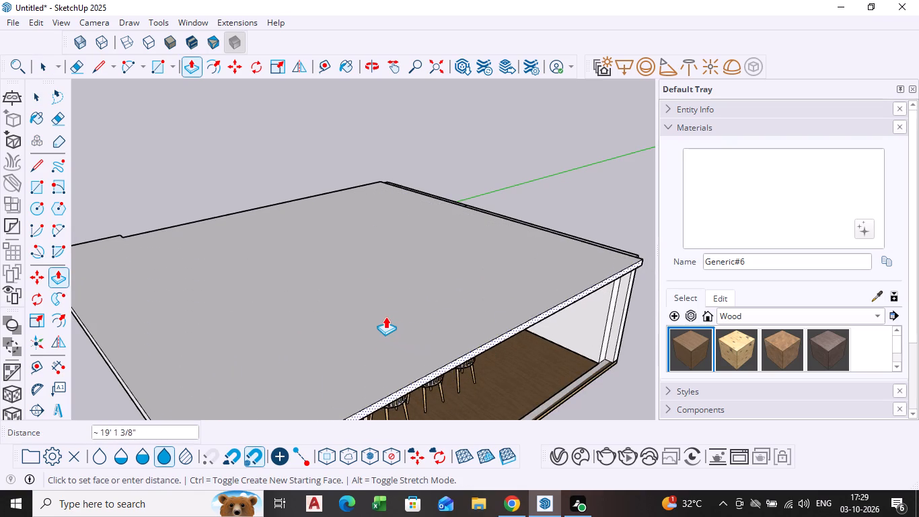
click(289, 293)
key(space)
Examine the underside of the ceiling slab and the space above the kitchen island from inside the room.
middle_drag(277, 305, 249, 294)
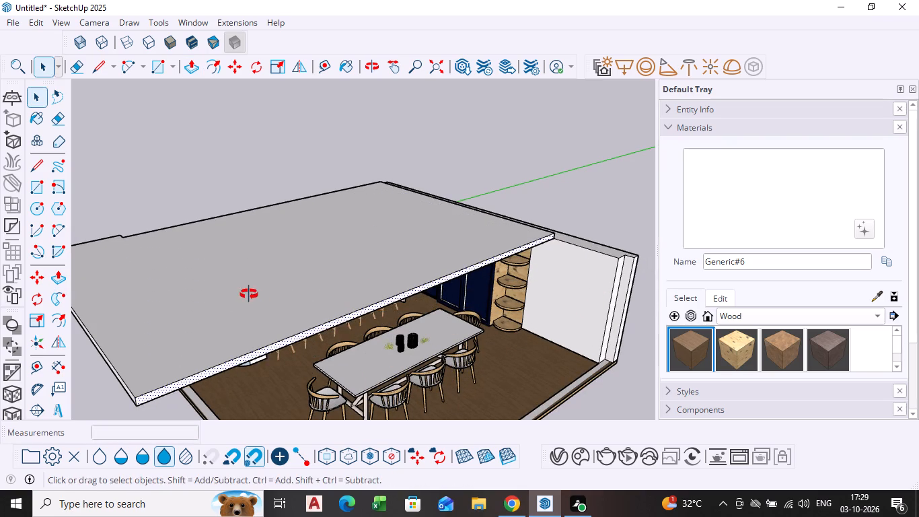
middle_drag(249, 294, 258, 236)
scroll(252, 246, up, 2)
middle_drag(252, 246, 254, 230)
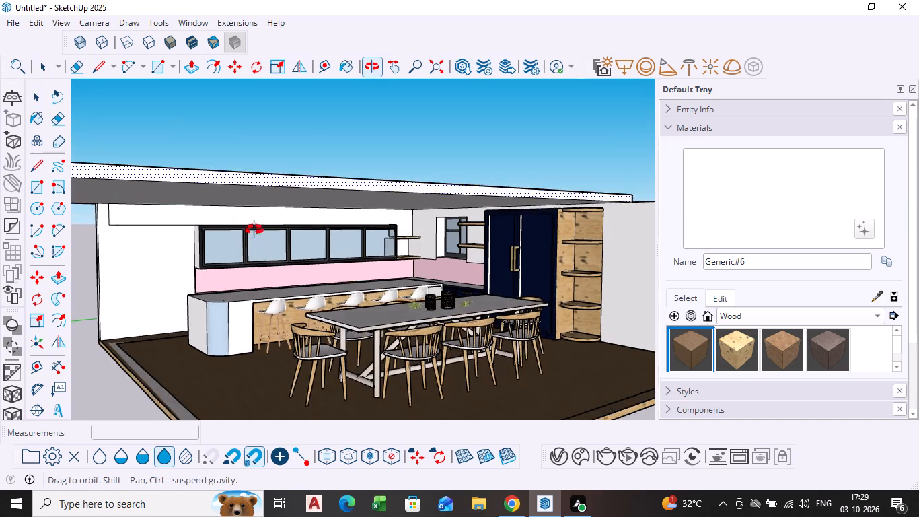
middle_drag(254, 230, 279, 234)
scroll(250, 217, up, 3)
middle_drag(250, 216, 251, 212)
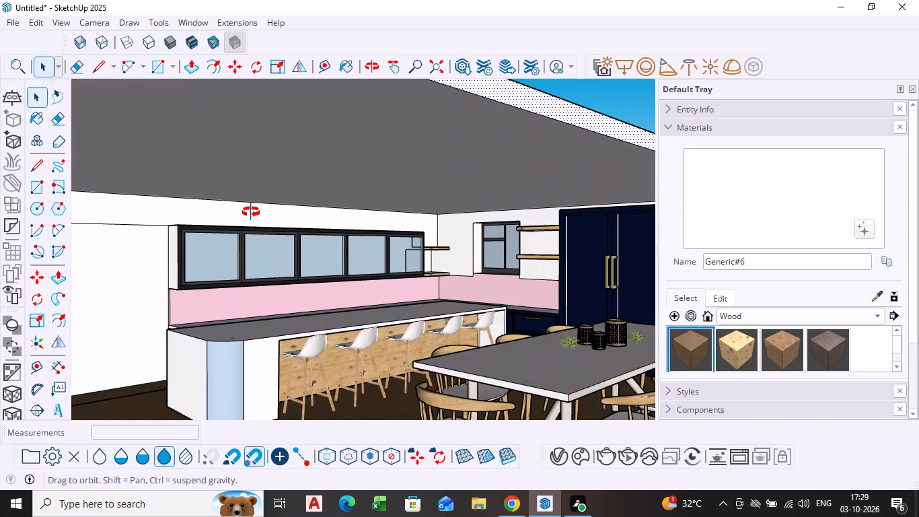
middle_drag(251, 212, 253, 208)
scroll(322, 216, down, 1)
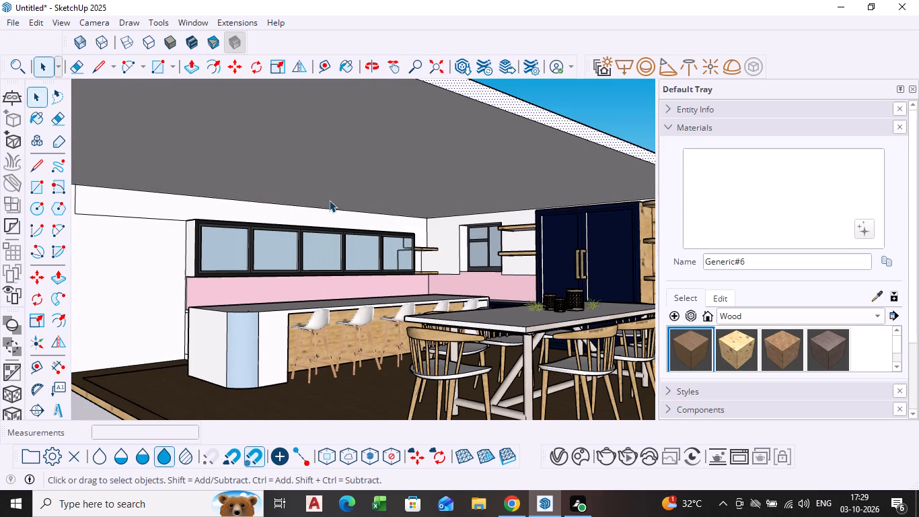
scroll(326, 283, down, 1)
middle_drag(325, 284, 317, 303)
Measure the height of the kitchen island at its rounded end with the Dimension tool.
click(57, 373)
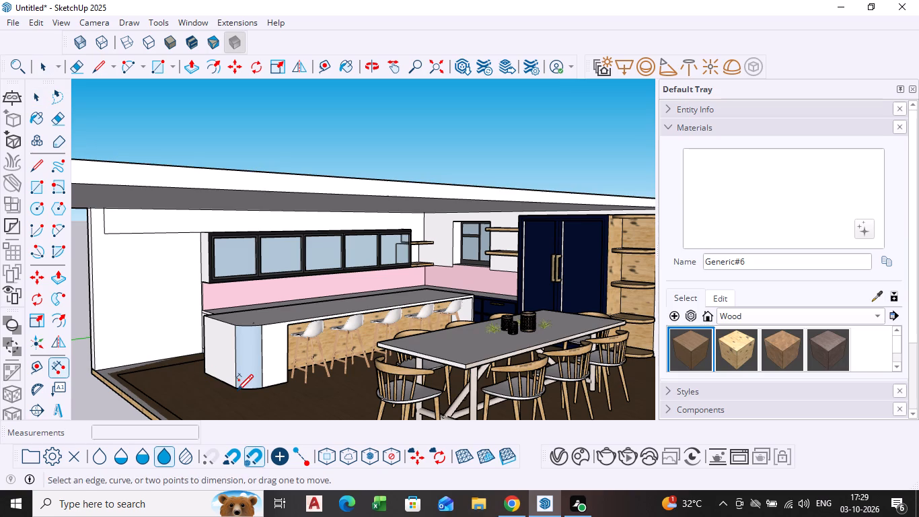
click(237, 392)
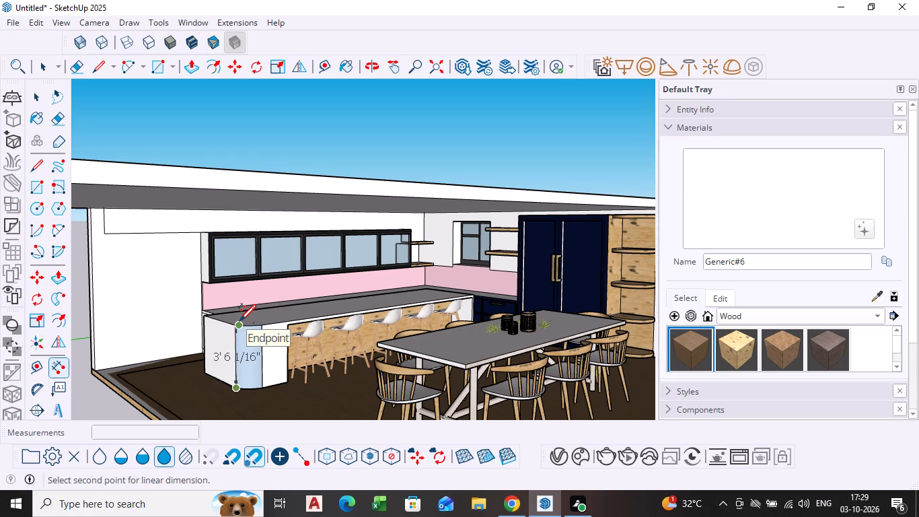
key(space)
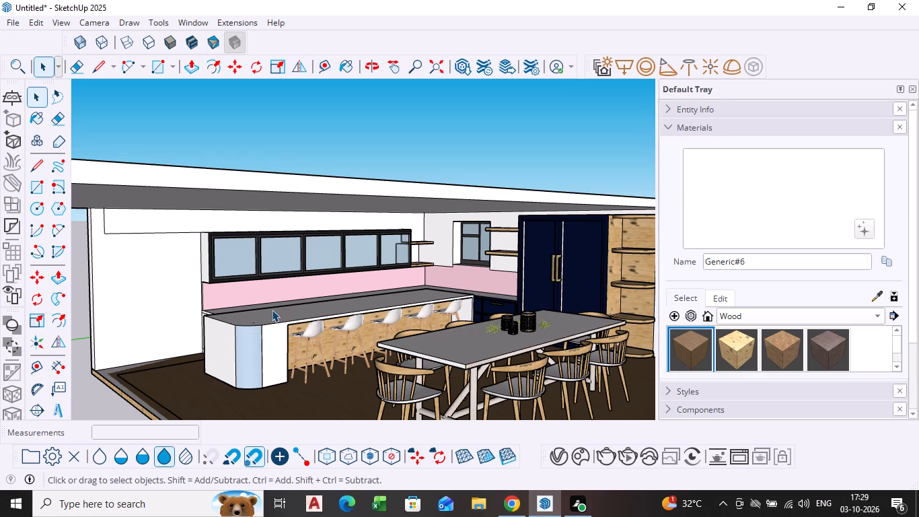
middle_drag(355, 372, 354, 359)
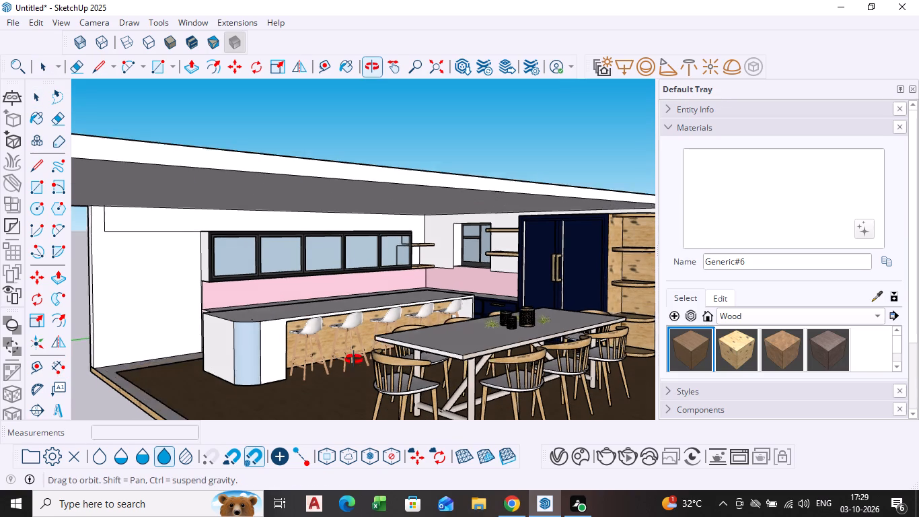
Examine the space beneath the ceiling slab above the kitchen island and dining table from several angles.
middle_drag(354, 359, 354, 359)
scroll(354, 359, down, 2)
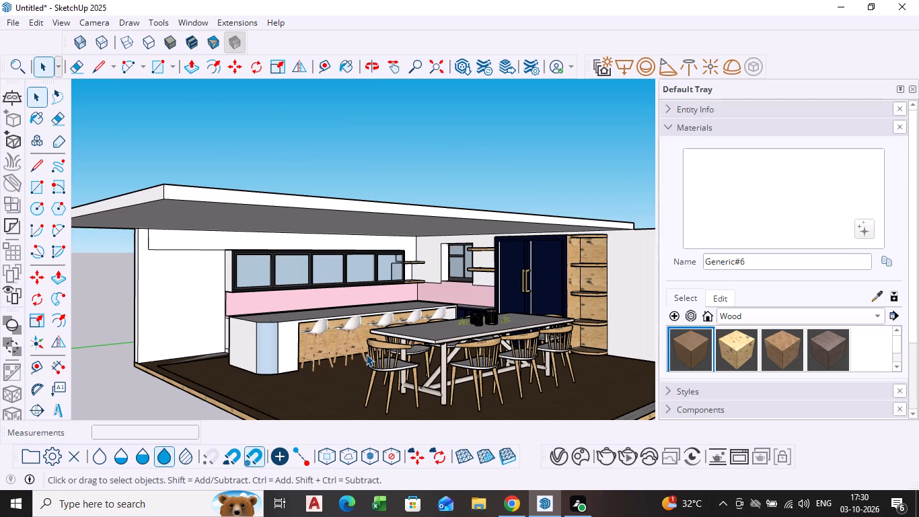
shift+middle_drag(366, 354, 325, 341)
middle_drag(325, 341, 341, 353)
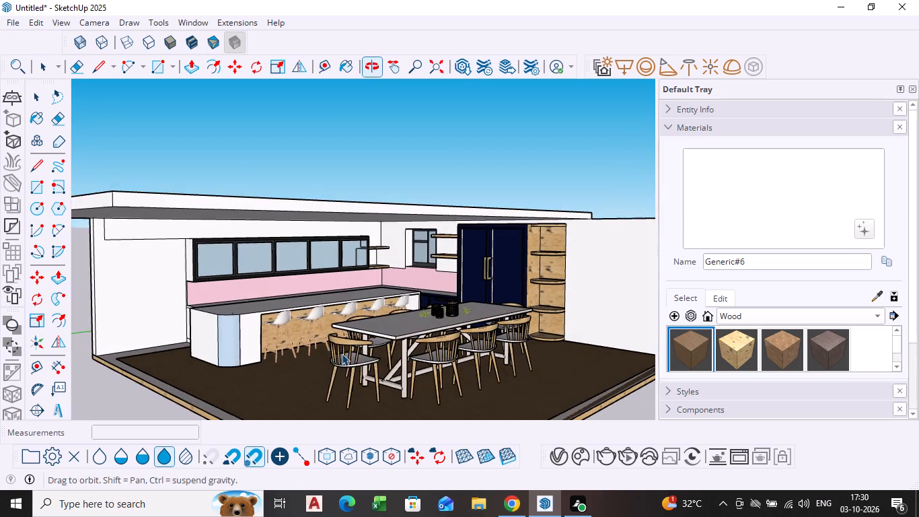
middle_drag(300, 306, 313, 306)
scroll(305, 298, up, 1)
middle_drag(305, 298, 305, 285)
scroll(281, 328, up, 2)
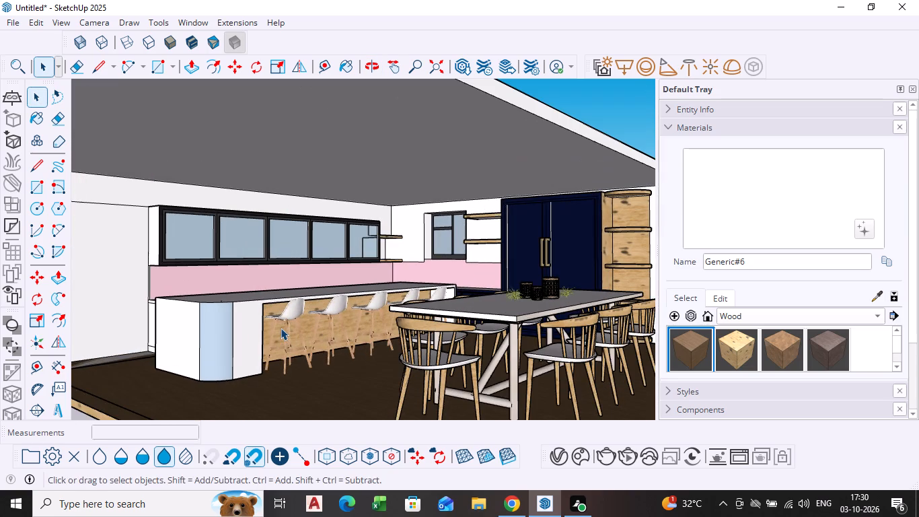
Open 3D Warehouse and look through the wooden hanging lights results for a light that suits the kitchen.
click(196, 20)
click(237, 123)
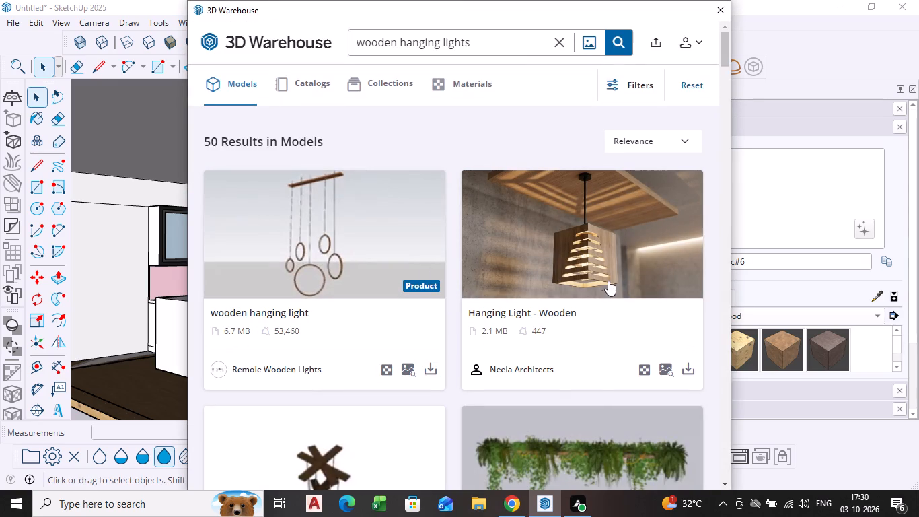
scroll(373, 306, down, 6)
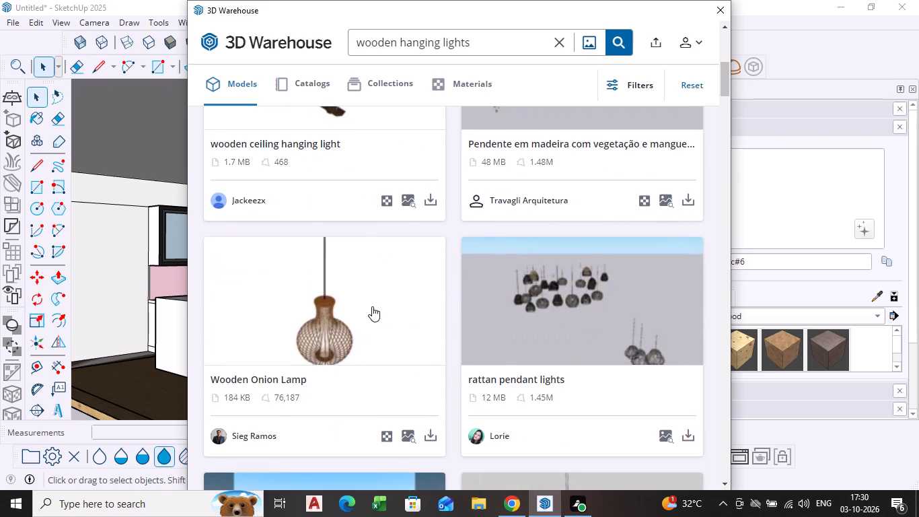
scroll(372, 306, down, 5)
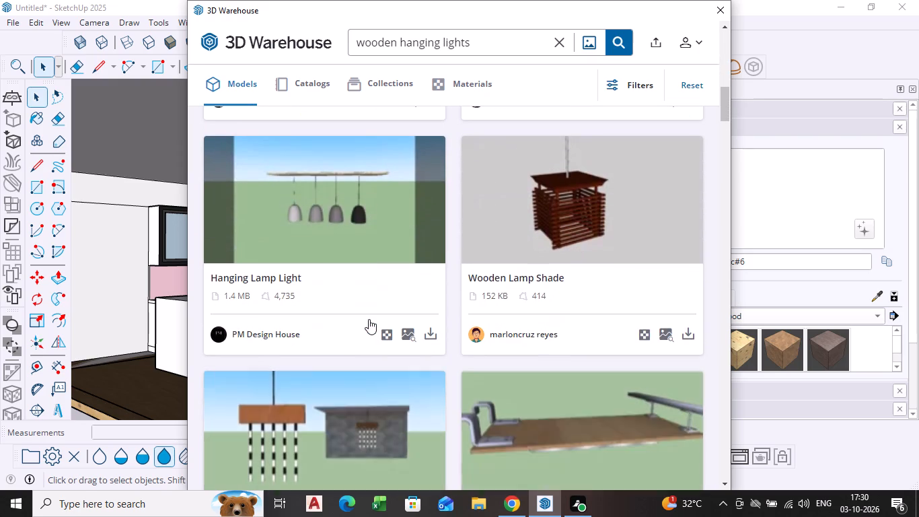
scroll(369, 319, down, 5)
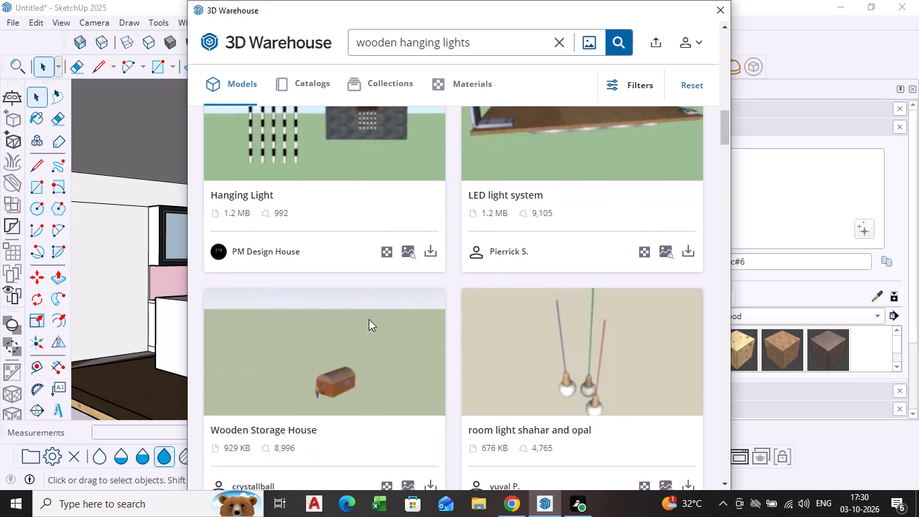
scroll(369, 319, down, 12)
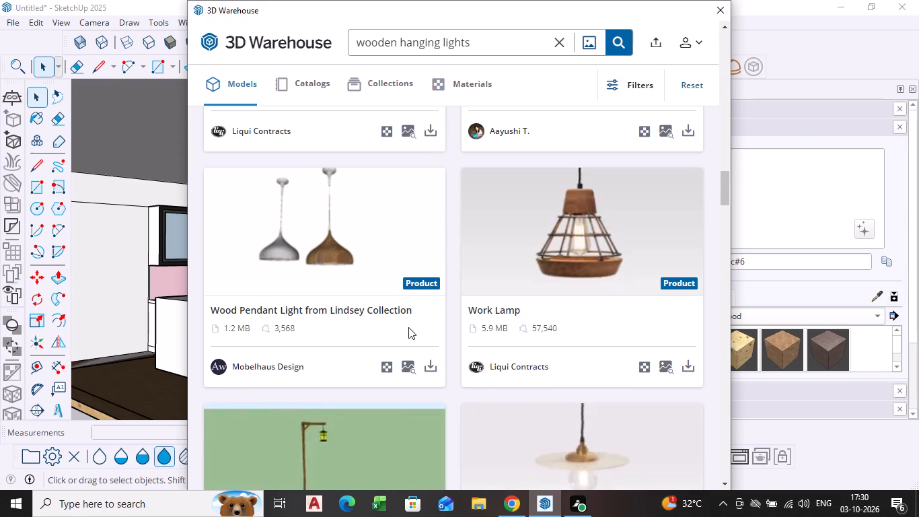
scroll(408, 327, down, 9)
scroll(636, 302, down, 3)
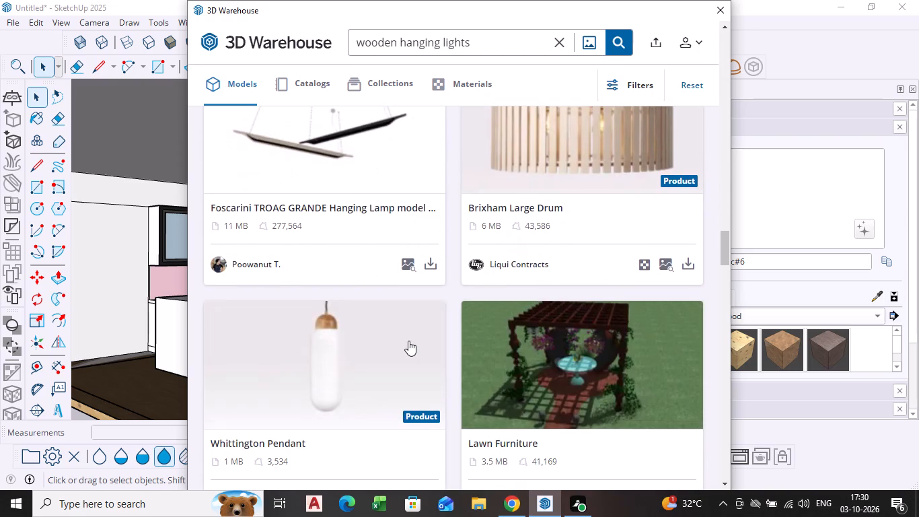
scroll(408, 341, down, 5)
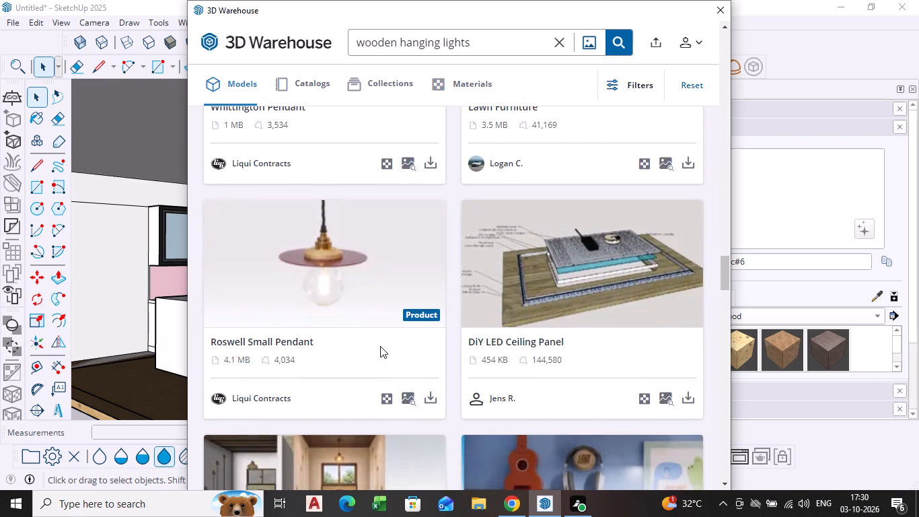
scroll(380, 342, down, 8)
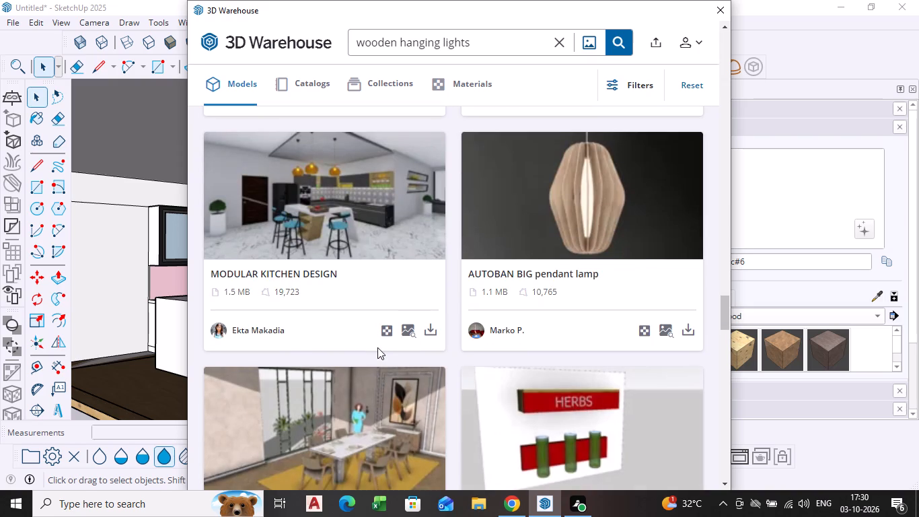
scroll(322, 337, down, 6)
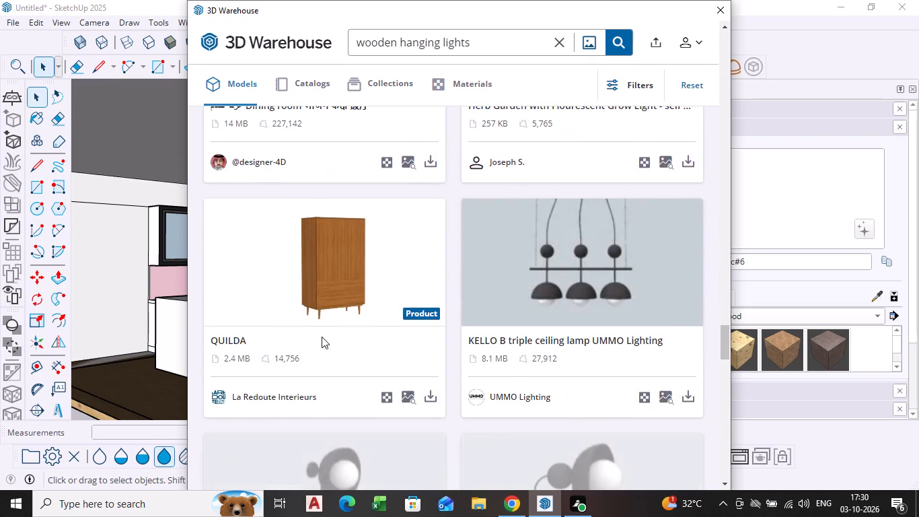
scroll(322, 337, down, 12)
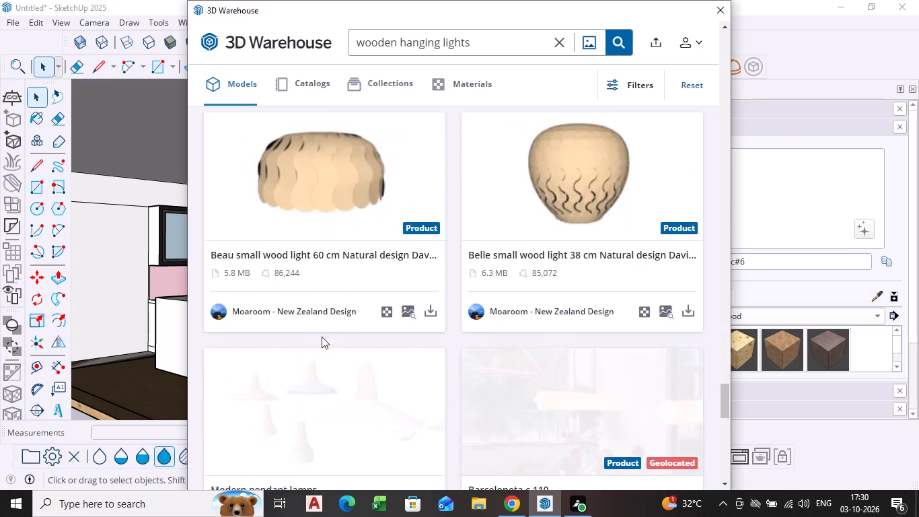
scroll(321, 337, down, 3)
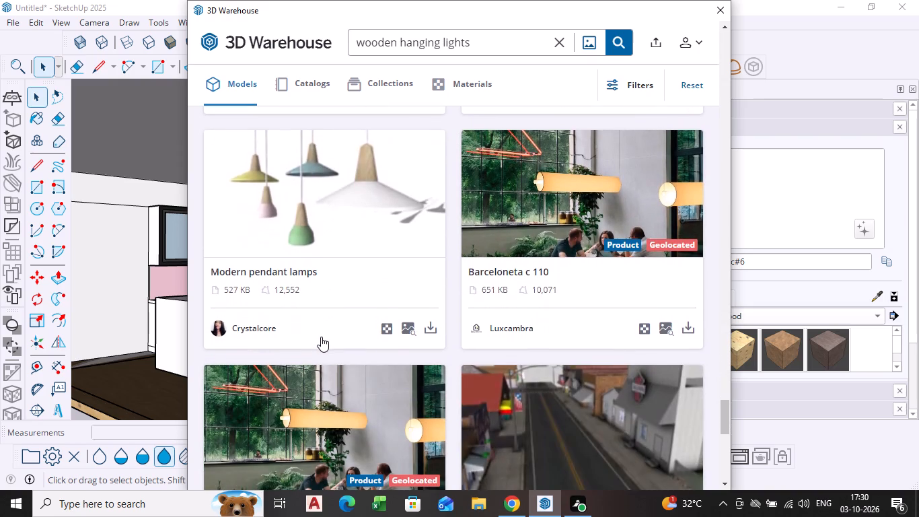
scroll(321, 337, down, 9)
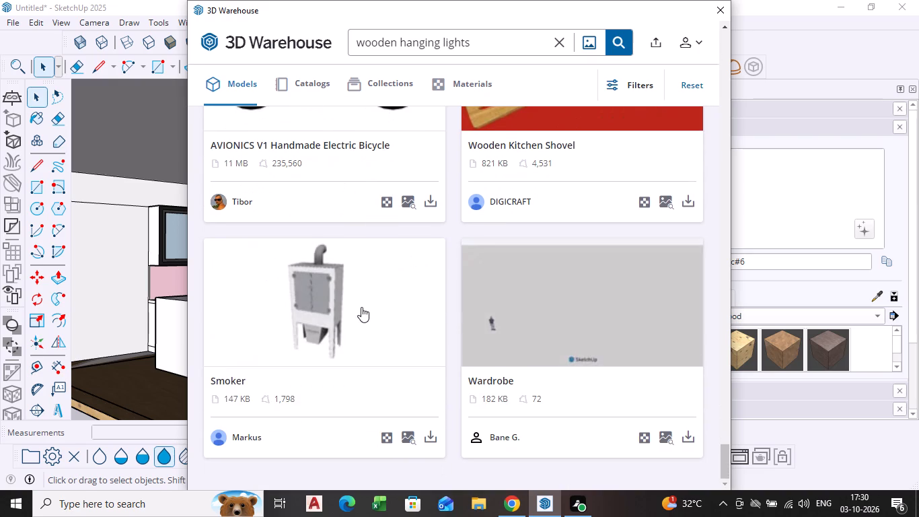
scroll(361, 305, down, 5)
scroll(362, 306, up, 18)
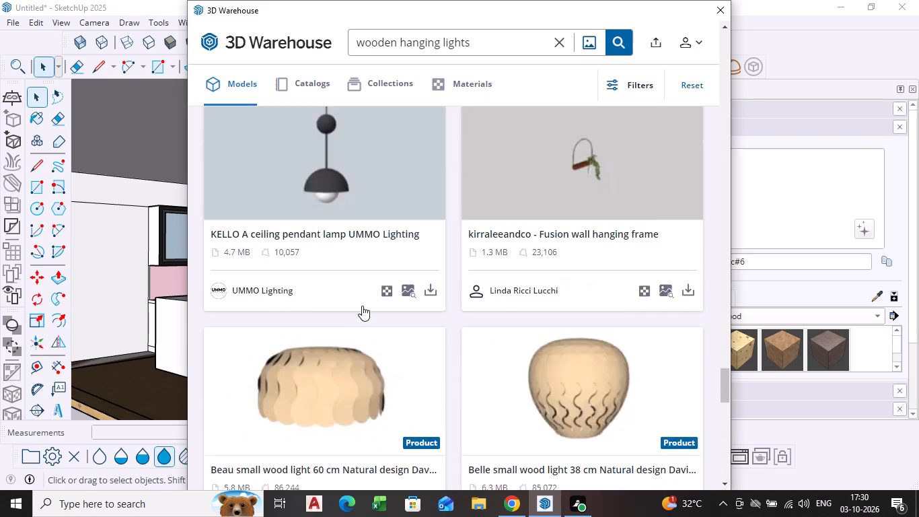
scroll(362, 306, up, 12)
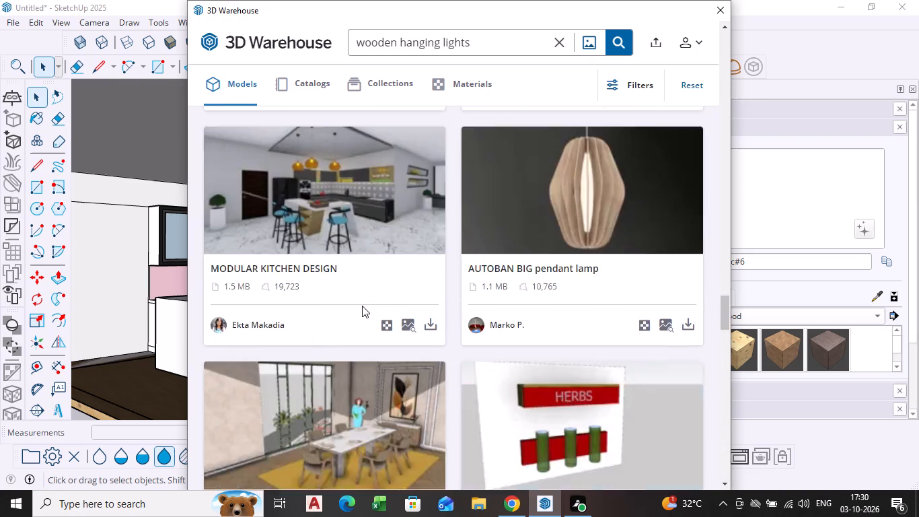
scroll(362, 306, up, 9)
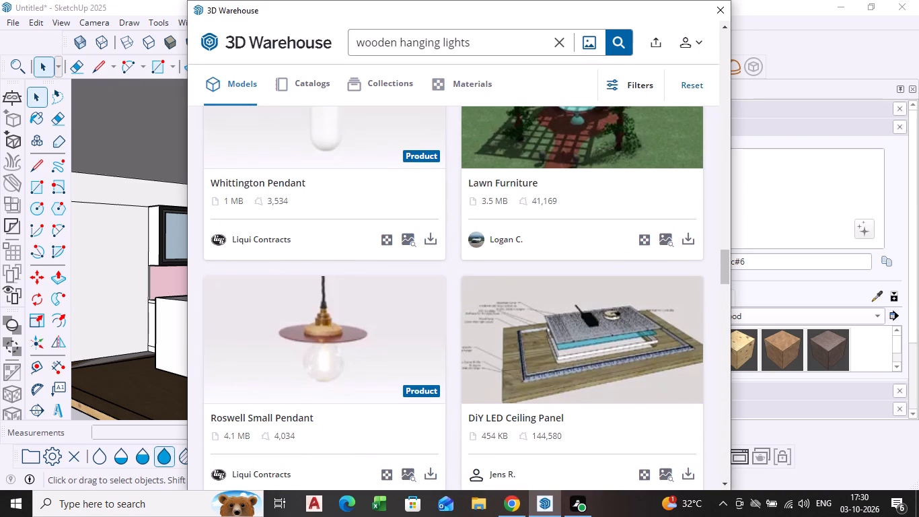
Broaden the 3D Warehouse model search to "hanging lights".
click(395, 40)
key(BackSpace)
key(BackSpace)
key(BackSpace)
key(BackSpace)
key(BackSpace)
key(BackSpace)
key(BackSpace)
key(BackSpace)
key(BackSpace)
key(BackSpace)
key(BackSpace)
key(BackSpace)
key(BackSpace)
key(BackSpace)
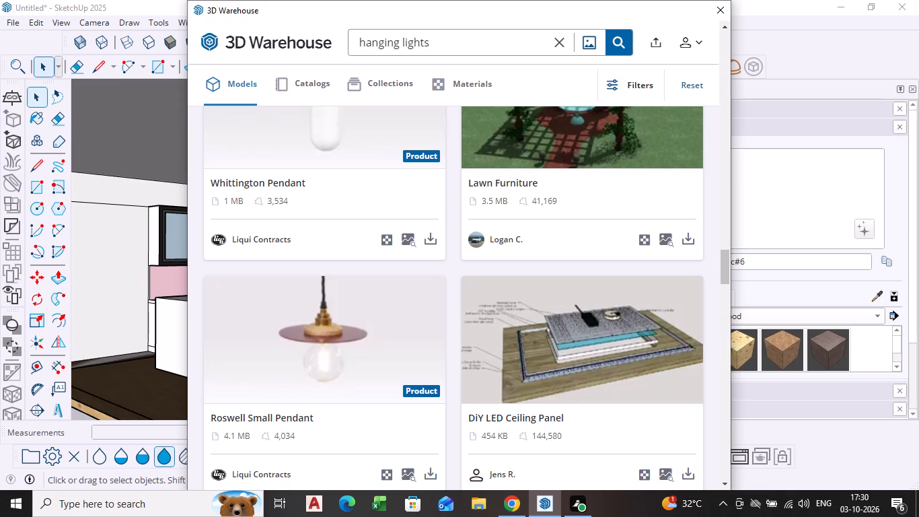
key(Return)
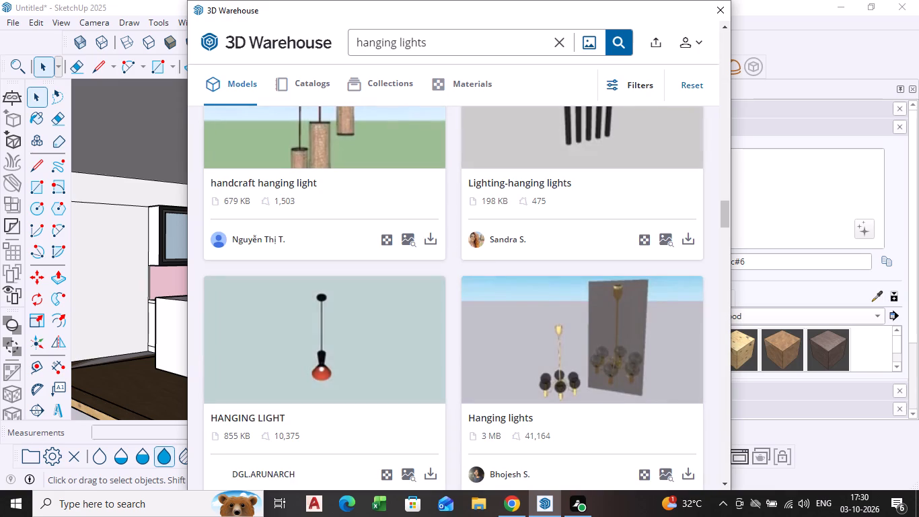
Filter the hanging light models to a file size of up to 1 MB.
scroll(287, 0, up, 3)
scroll(392, 296, up, 5)
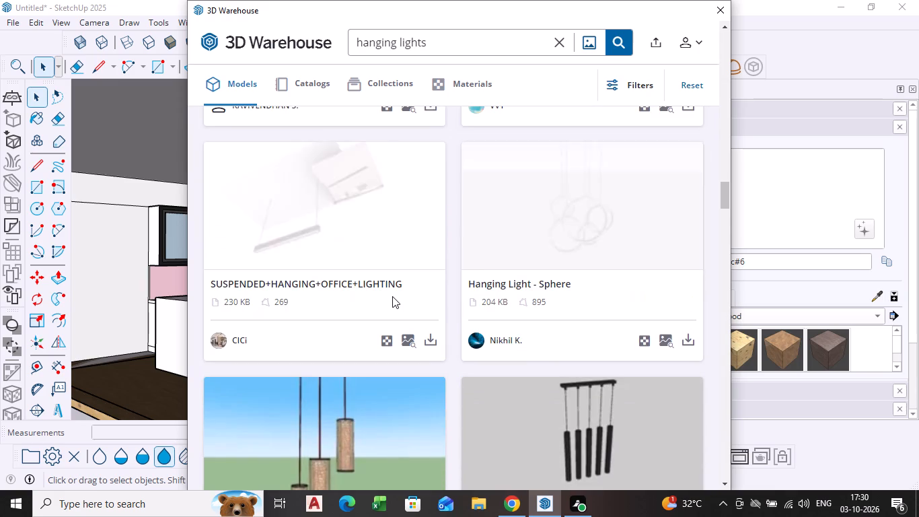
scroll(392, 296, down, 8)
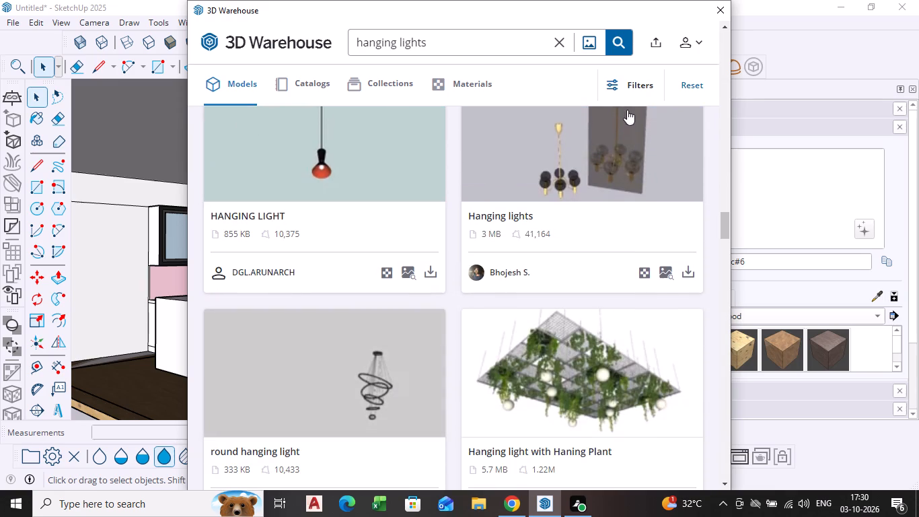
click(626, 89)
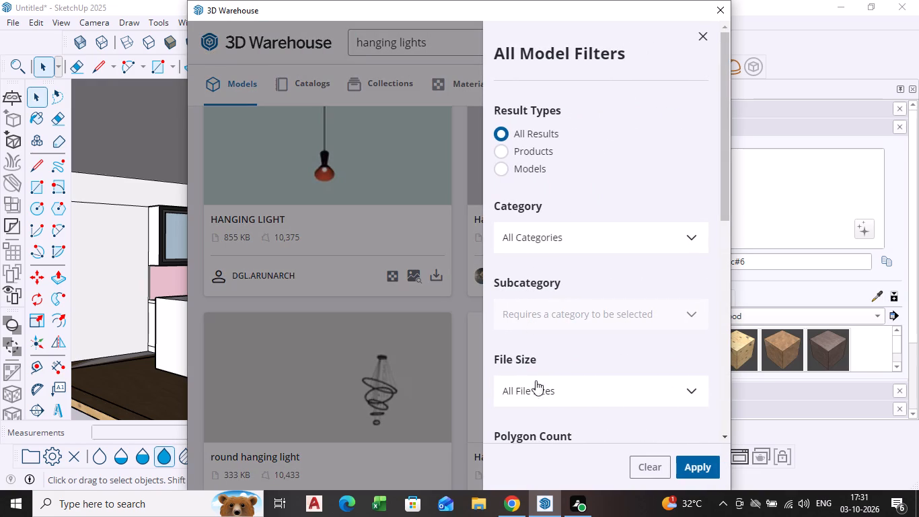
click(595, 399)
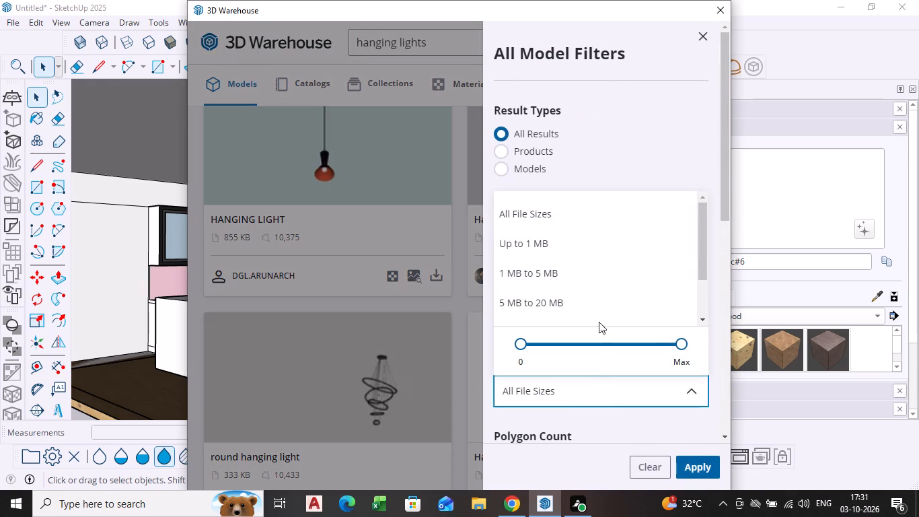
click(552, 211)
click(571, 391)
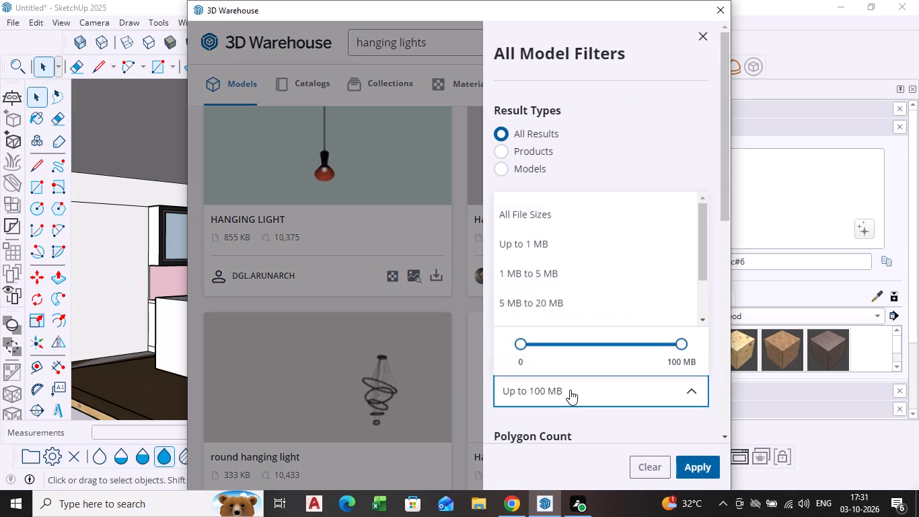
click(542, 226)
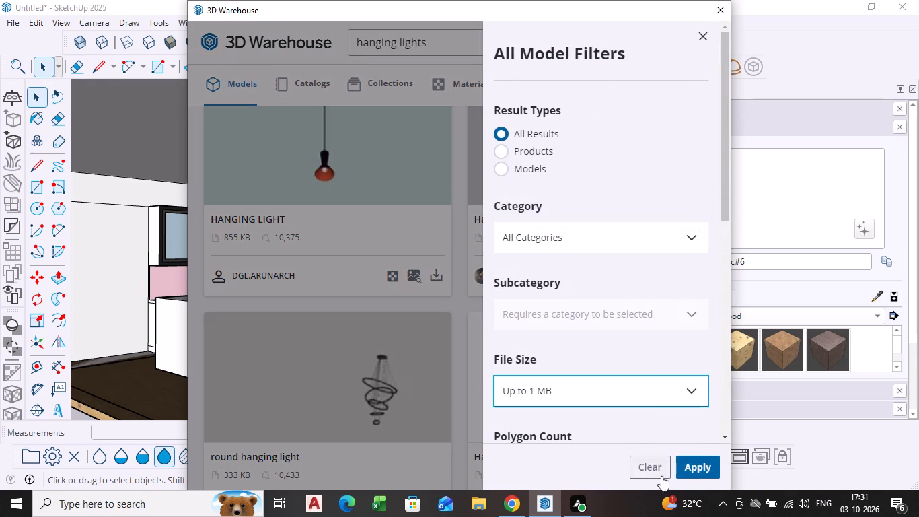
click(695, 466)
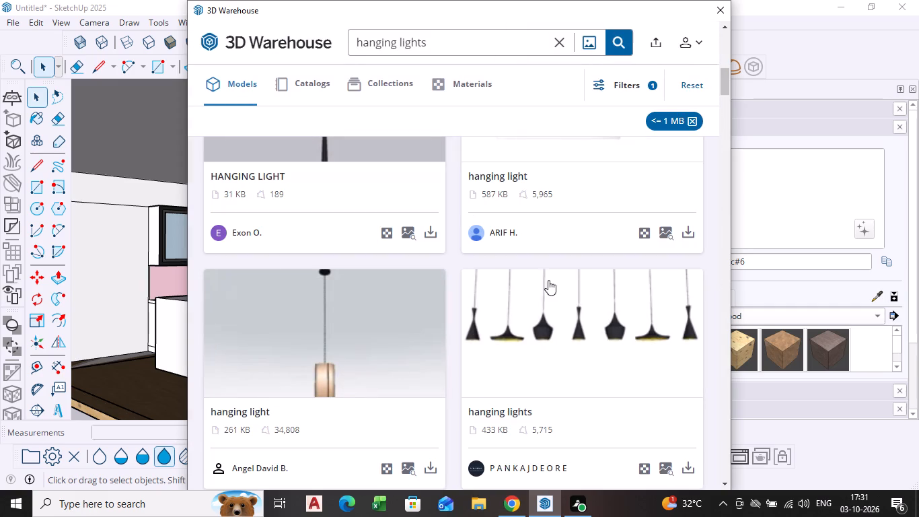
Look through the filtered hanging light models for a lightweight pendant that suits the kitchen and dining room.
scroll(386, 302, up, 5)
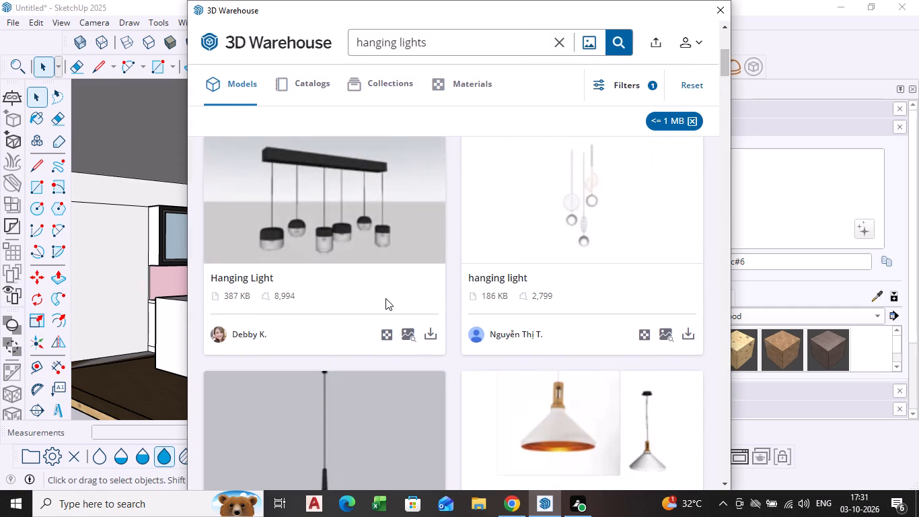
scroll(385, 298, up, 13)
scroll(385, 298, down, 2)
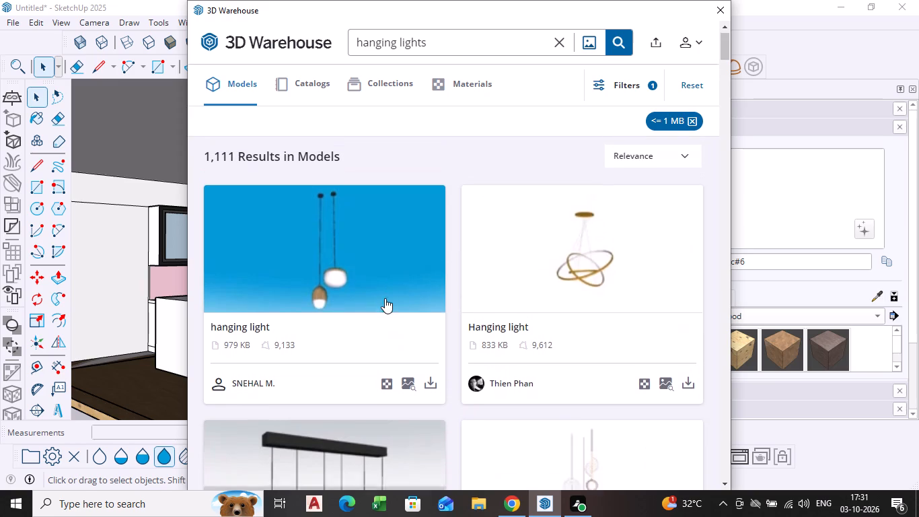
scroll(385, 298, down, 10)
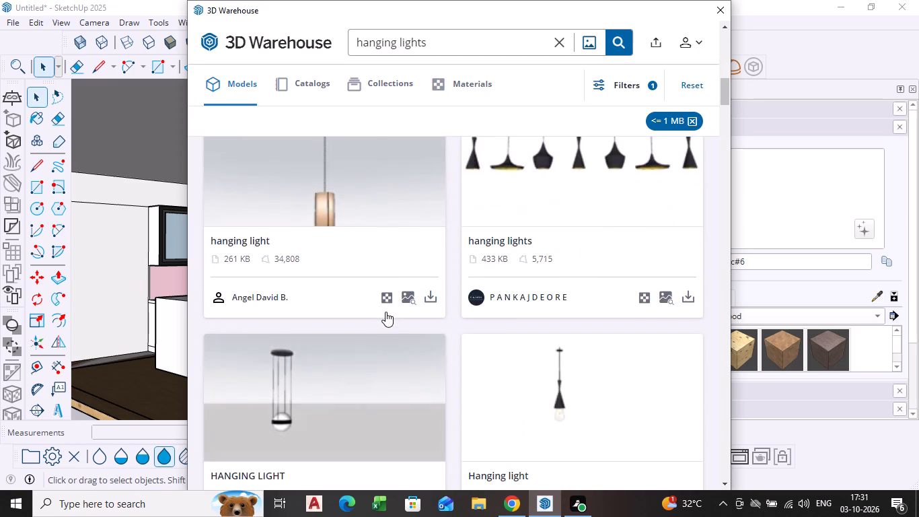
scroll(385, 313, down, 7)
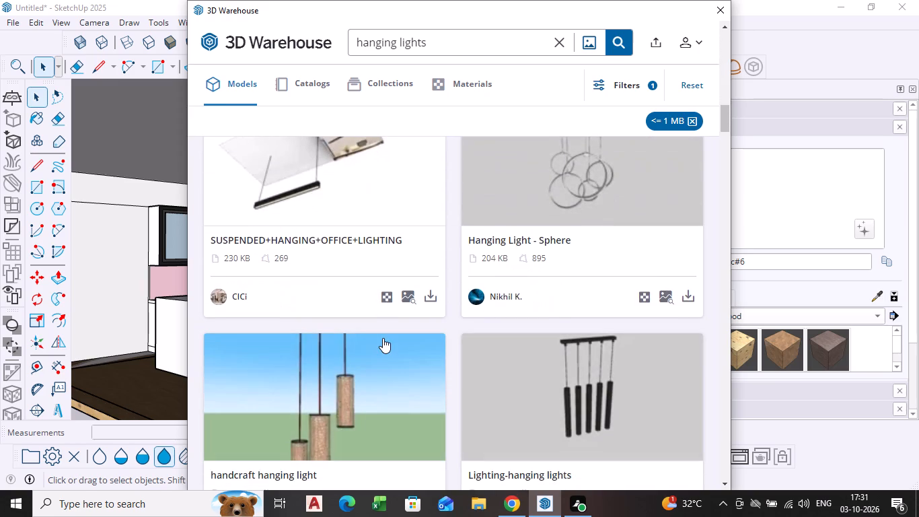
scroll(383, 340, down, 7)
scroll(500, 332, down, 12)
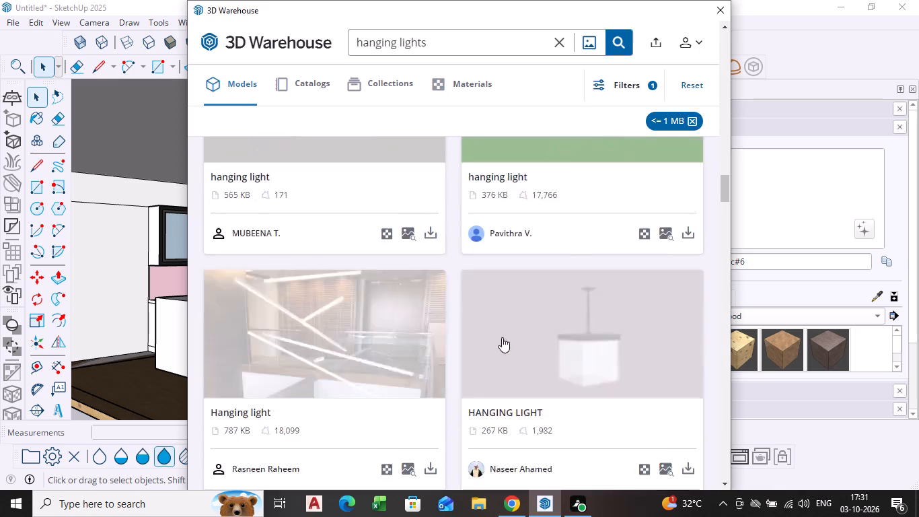
scroll(465, 345, down, 7)
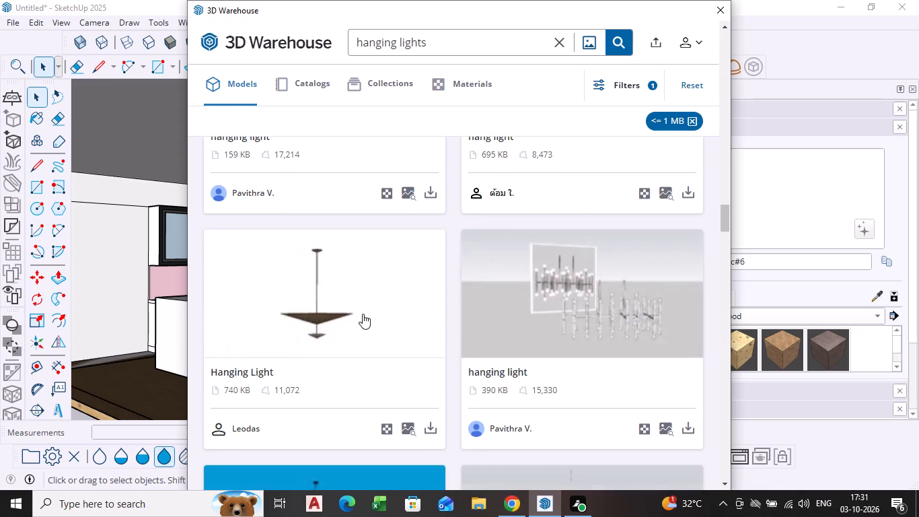
scroll(353, 326, down, 9)
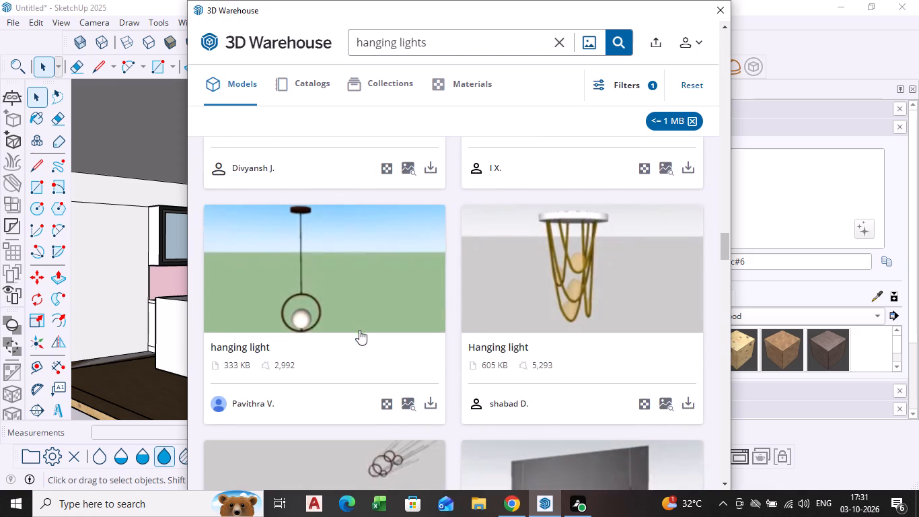
scroll(359, 330, down, 10)
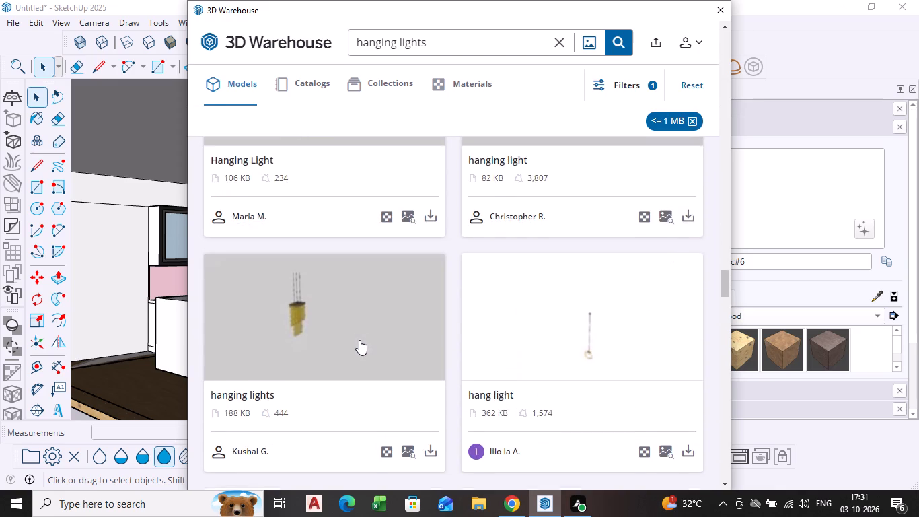
scroll(359, 340, down, 4)
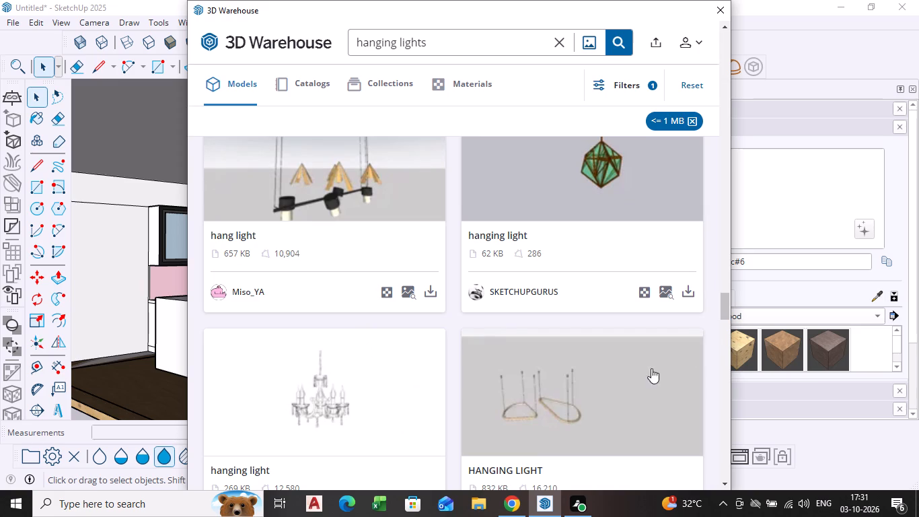
Download the 62 KB green-glass geometric hanging light by SKETCHUPGURUS into the model and place it outside, beside the kitchen building.
click(690, 294)
click(406, 269)
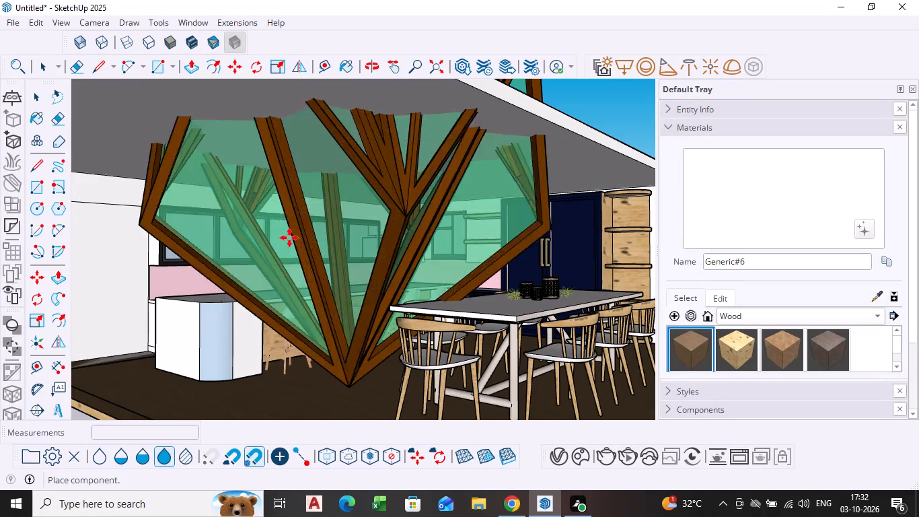
scroll(289, 238, down, 5)
scroll(342, 333, down, 5)
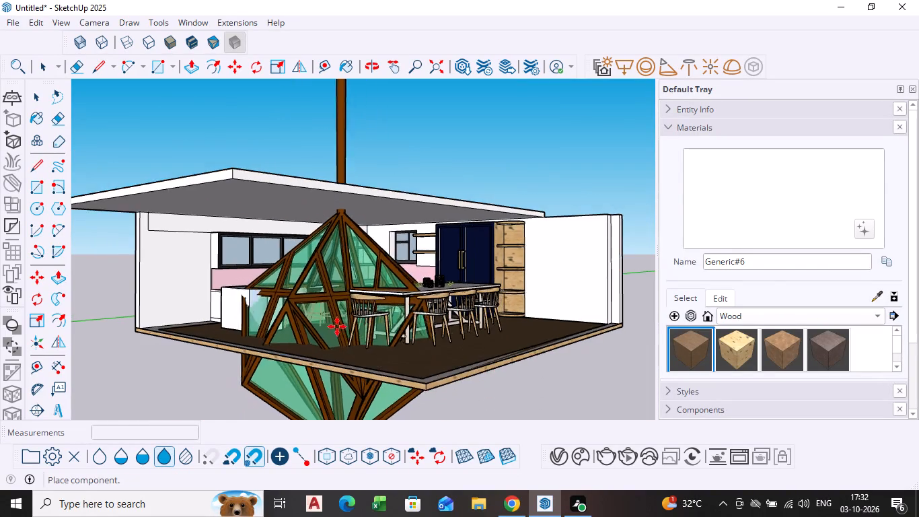
scroll(337, 326, down, 16)
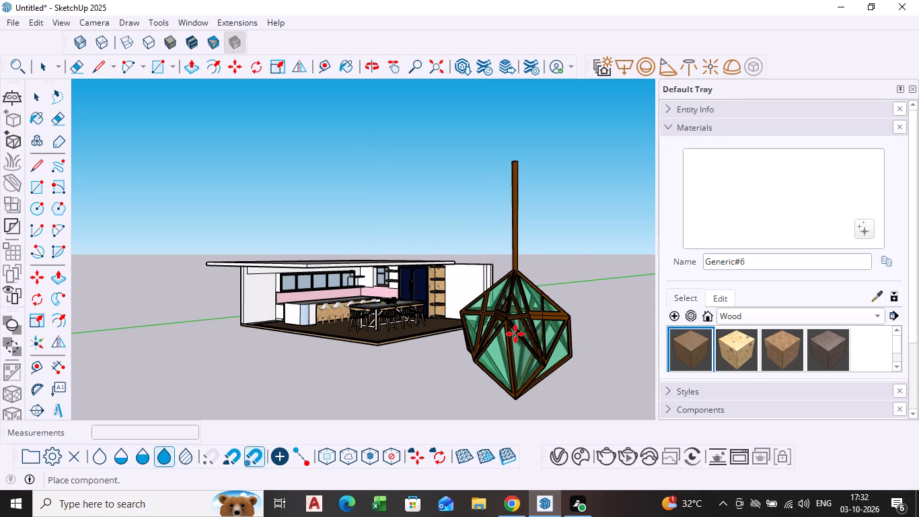
click(515, 334)
key(space)
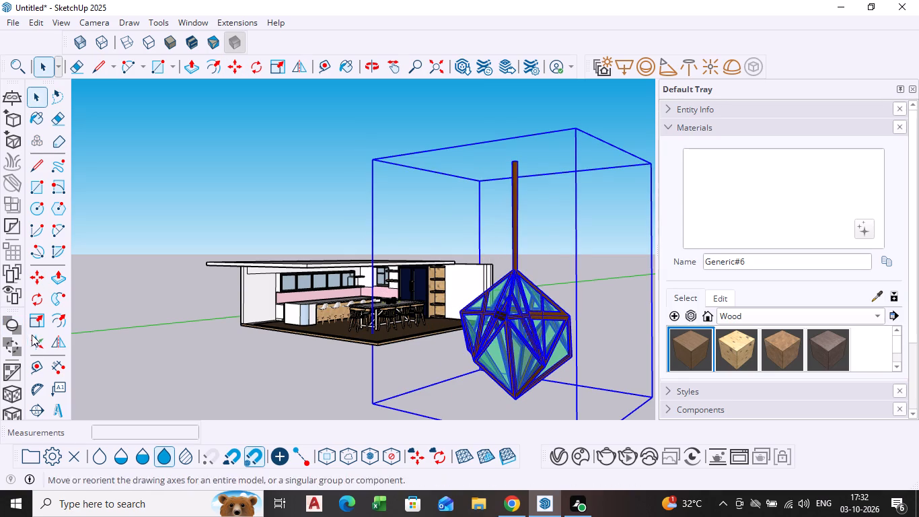
Scale the hanging light to 0.54 along the blue axis, then shrink it along green and to about 0.21 along red.
click(36, 320)
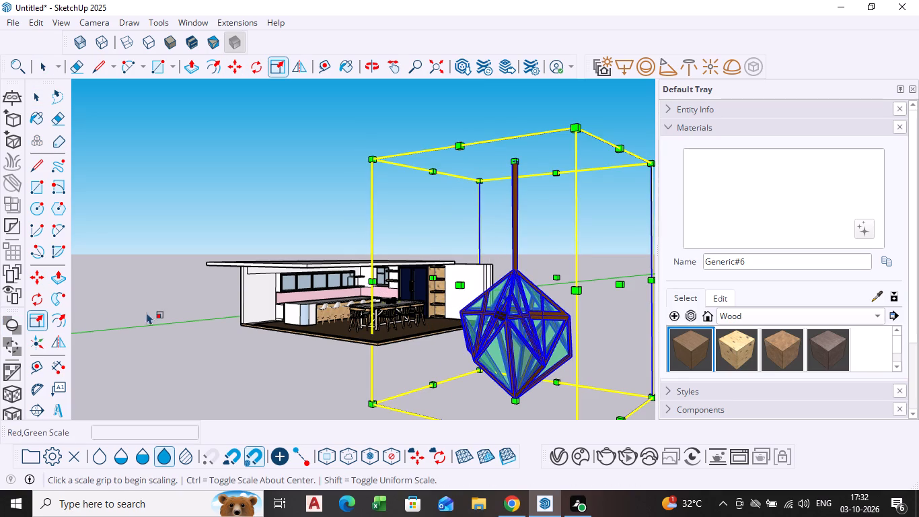
click(513, 160)
click(501, 271)
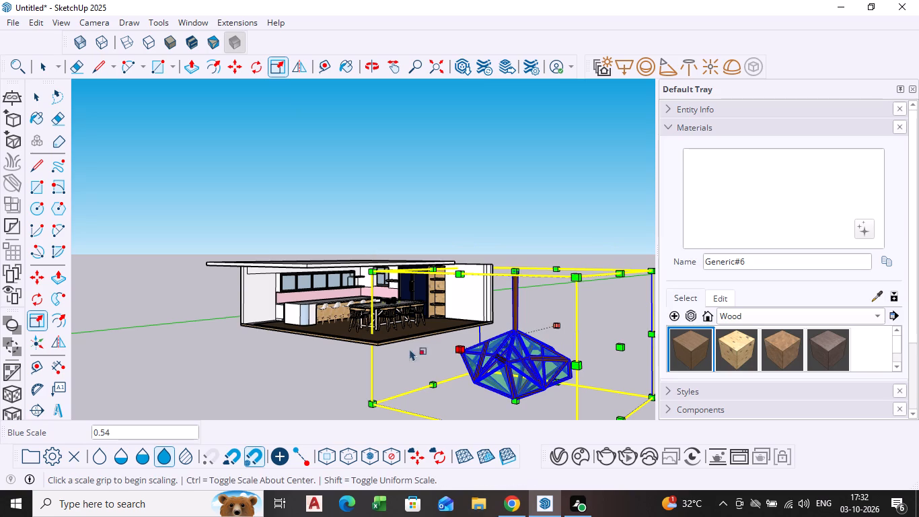
click(457, 346)
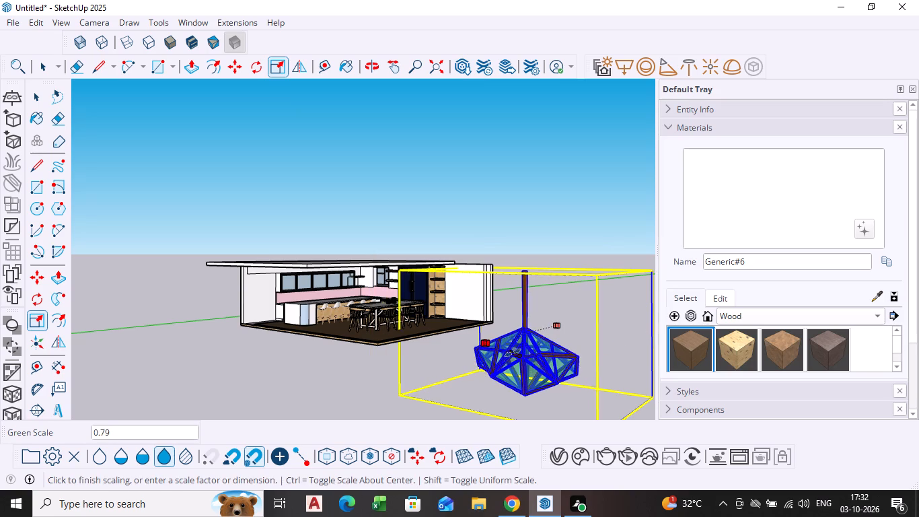
click(530, 357)
scroll(529, 361, down, 1)
middle_drag(527, 361, 420, 355)
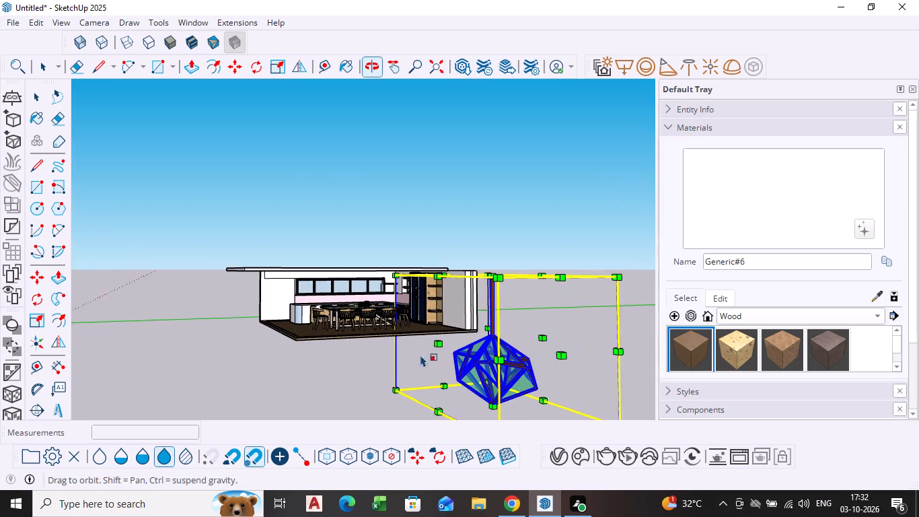
click(558, 355)
click(472, 331)
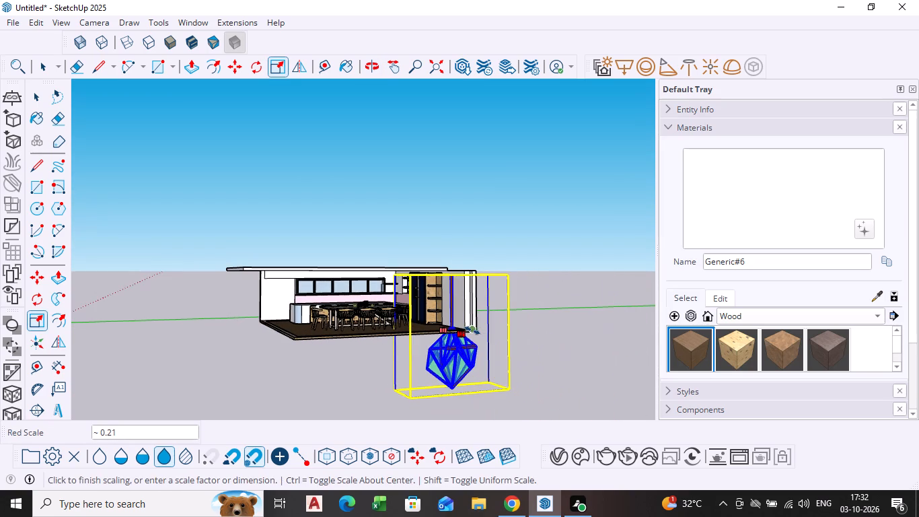
Rescale the hanging light horizontally by about 0.94 along the red axis and 1.42 along the green axis.
middle_drag(386, 392, 520, 419)
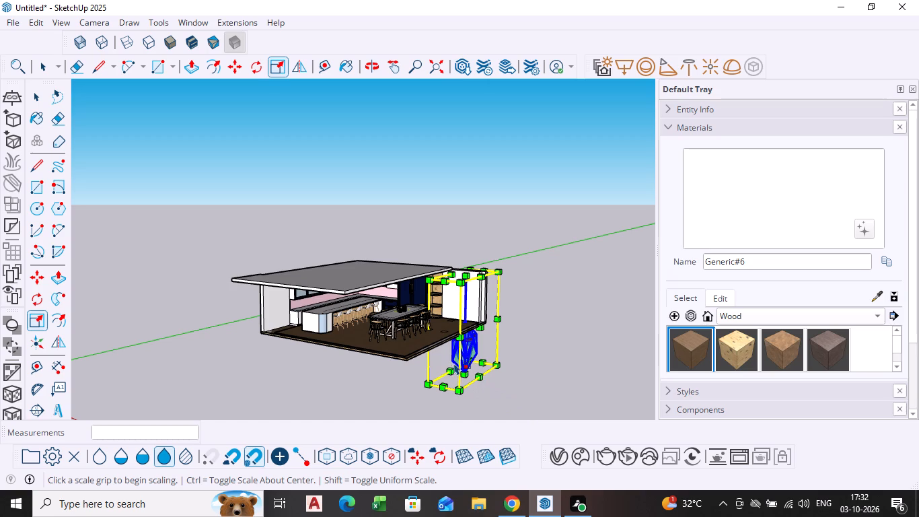
click(430, 333)
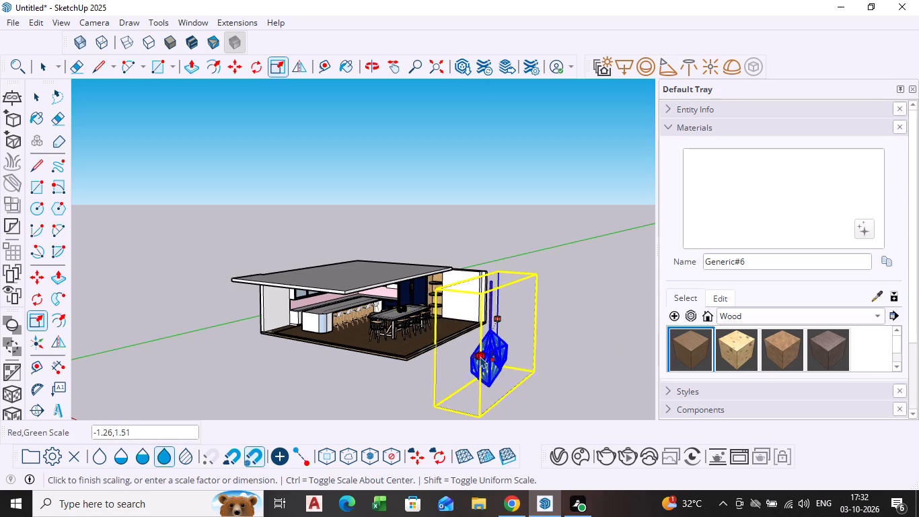
click(411, 335)
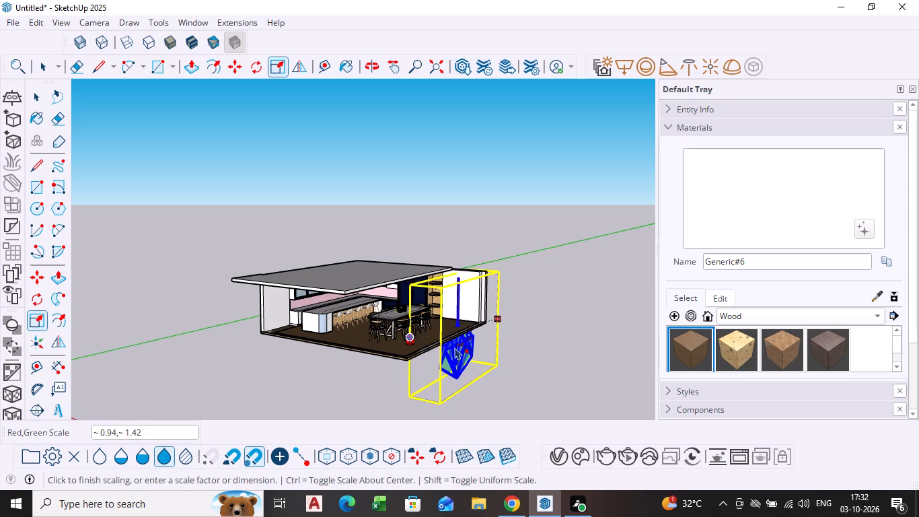
key(space)
Move the hanging light farther away from the building so it stands clear of the floor slab.
text(m)
click(459, 372)
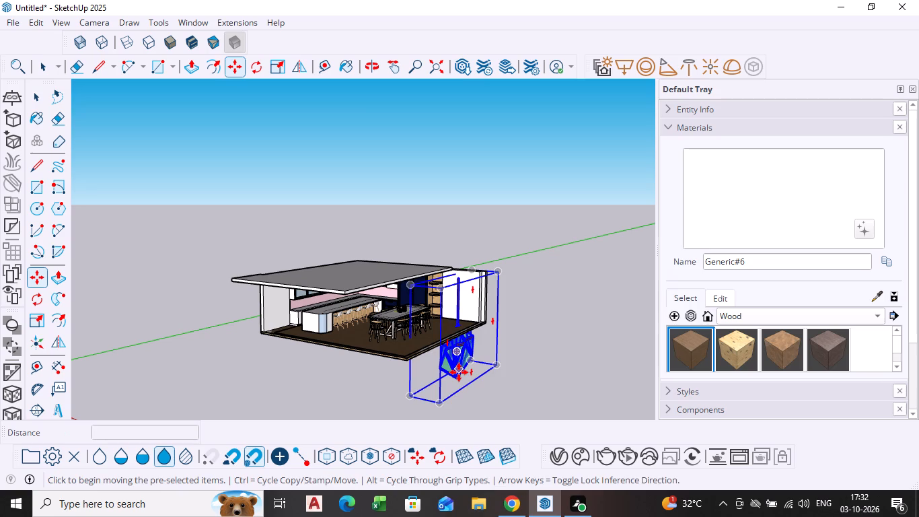
click(501, 375)
Narrow the hanging light to about 0.67 along the green axis, and also reduce its width along the red axis.
middle_drag(501, 378, 522, 369)
scroll(494, 369, up, 4)
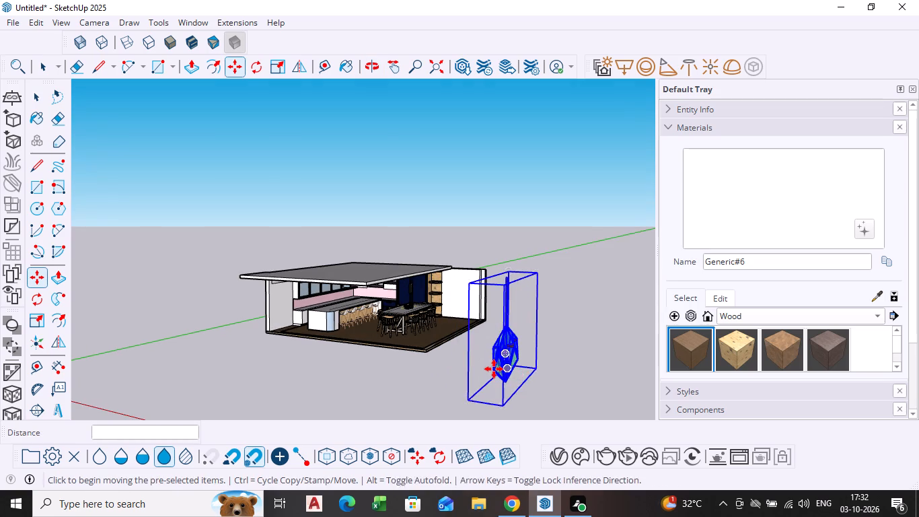
middle_drag(515, 369, 441, 380)
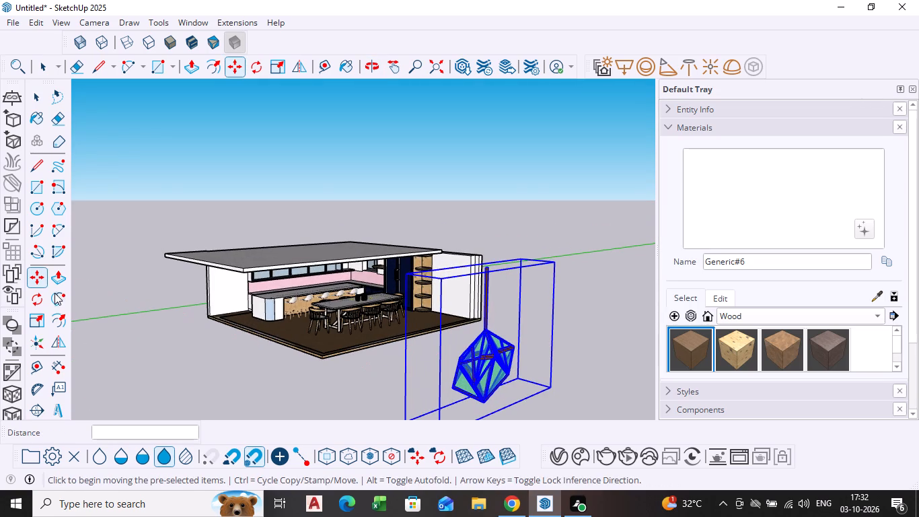
click(38, 318)
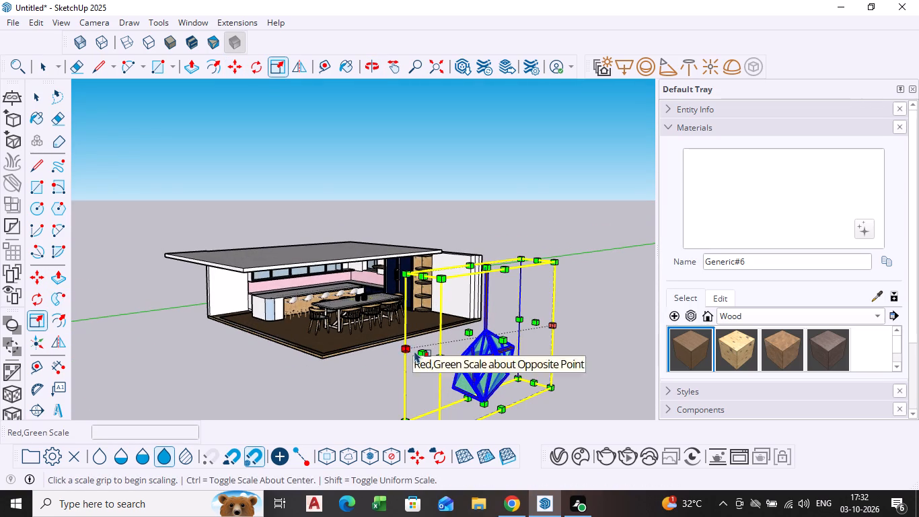
click(418, 353)
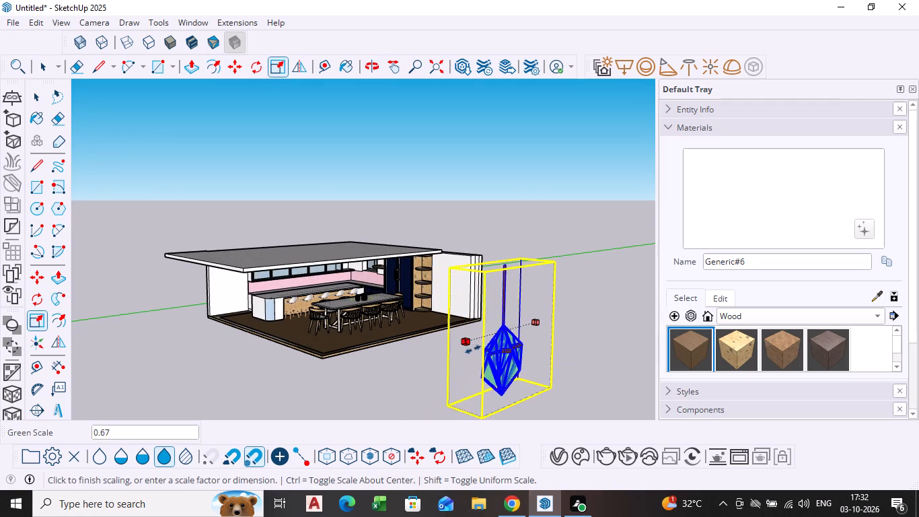
click(478, 349)
scroll(552, 346, down, 1)
middle_drag(552, 346, 359, 353)
middle_drag(452, 368, 338, 348)
scroll(338, 348, down, 1)
scroll(338, 348, up, 4)
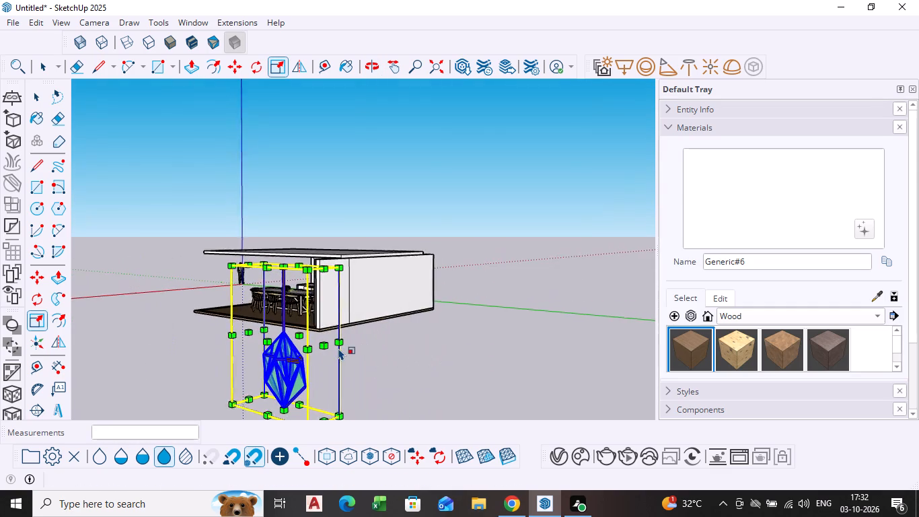
click(318, 345)
click(274, 333)
Shorten the hanging light along the blue axis from its bottom, keeping its top end fixed.
middle_drag(338, 361, 341, 355)
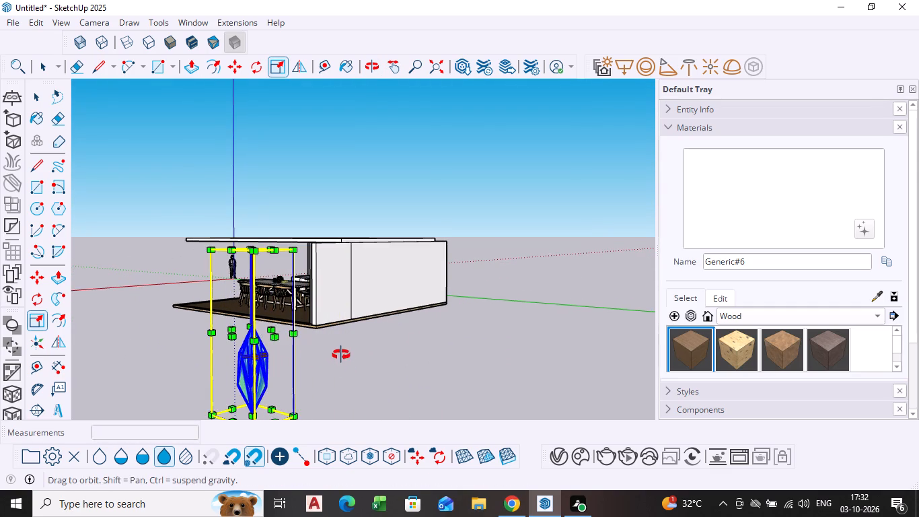
middle_drag(341, 355, 404, 312)
scroll(365, 335, down, 1)
middle_drag(345, 364, 359, 338)
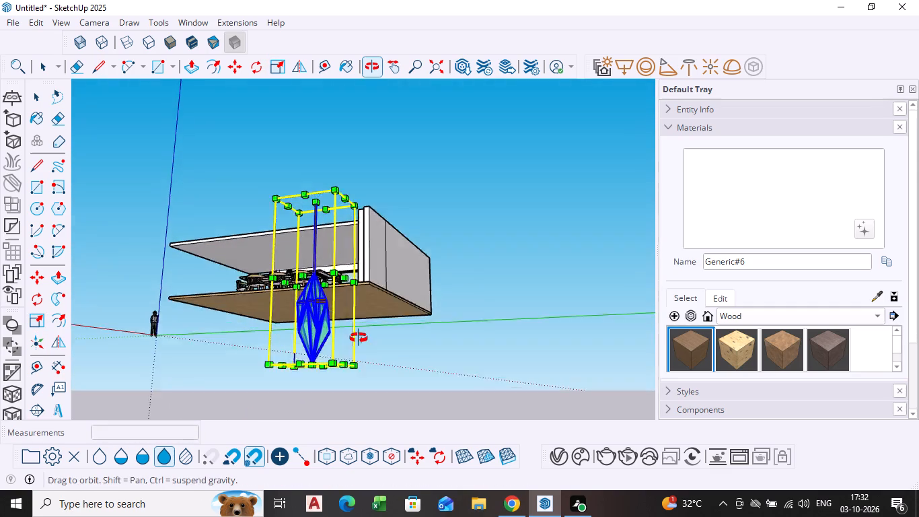
middle_drag(359, 338, 362, 336)
scroll(328, 359, up, 4)
click(327, 344)
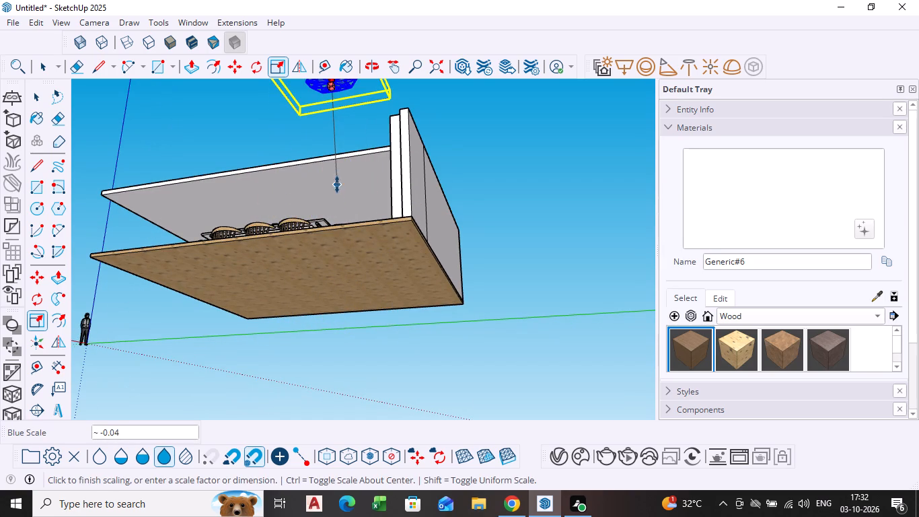
scroll(329, 215, down, 4)
shift+middle_drag(329, 215, 310, 325)
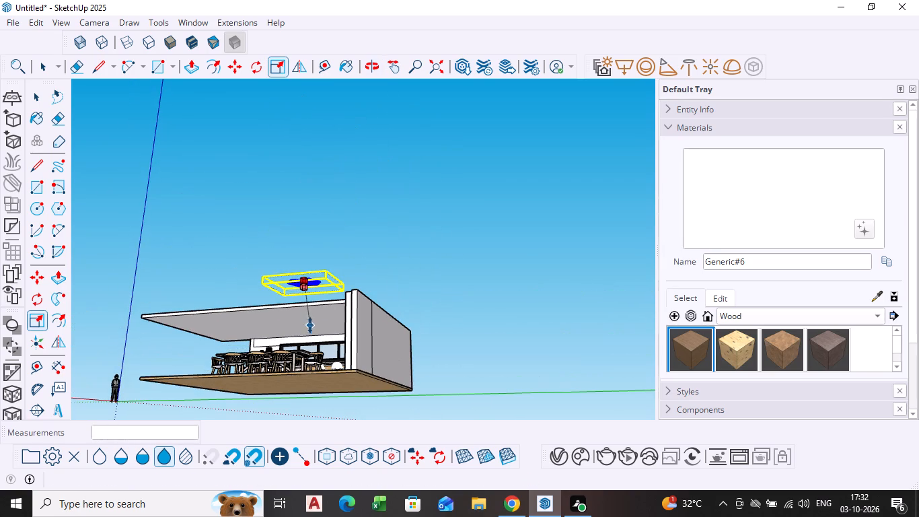
click(302, 362)
key(space)
Scale the hanging light along the red and blue axes to about -0.63 and 0.52, bringing its top down.
scroll(366, 332, down, 1)
middle_drag(366, 332, 439, 386)
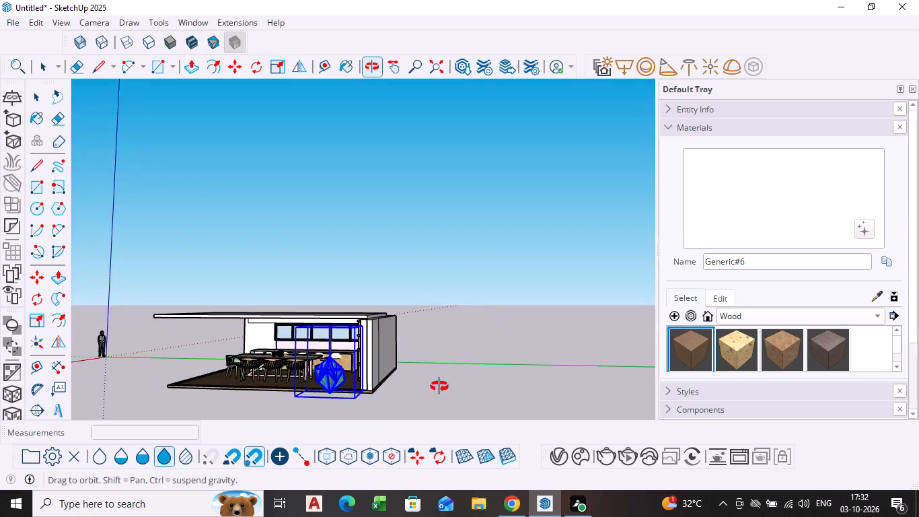
middle_drag(439, 386, 440, 385)
scroll(334, 360, up, 6)
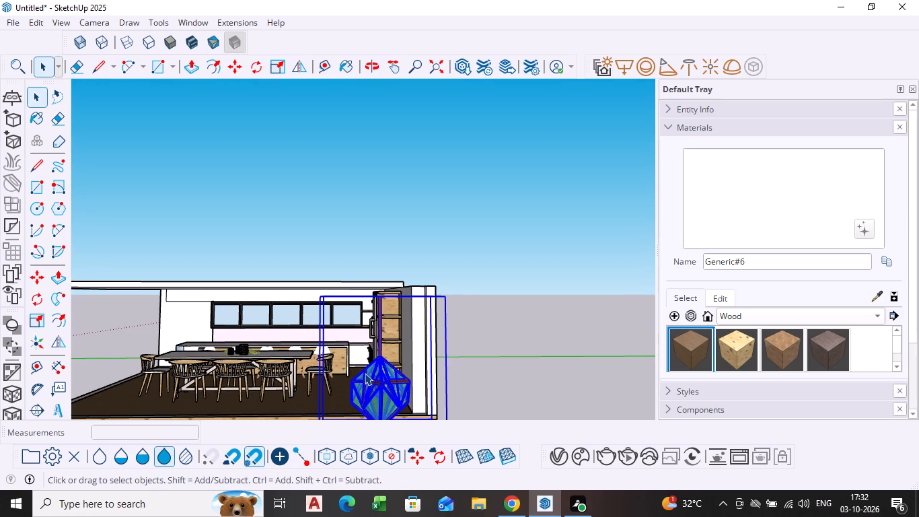
click(35, 316)
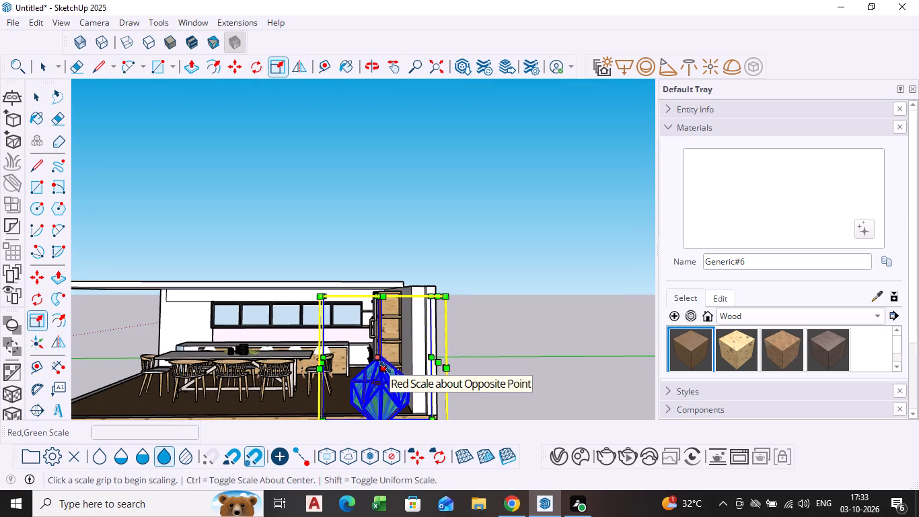
scroll(396, 375, down, 3)
middle_drag(397, 375, 427, 345)
scroll(401, 360, up, 4)
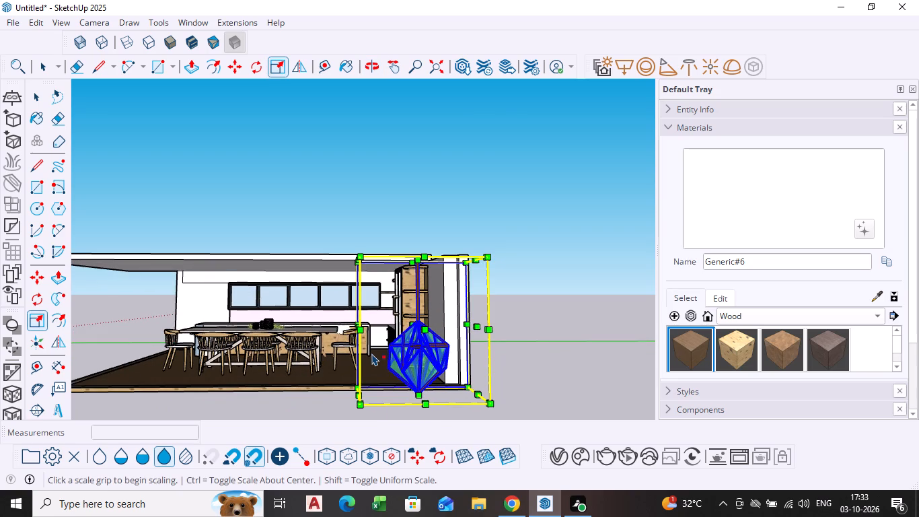
scroll(372, 353, down, 1)
middle_drag(372, 353, 410, 349)
middle_drag(443, 288, 437, 316)
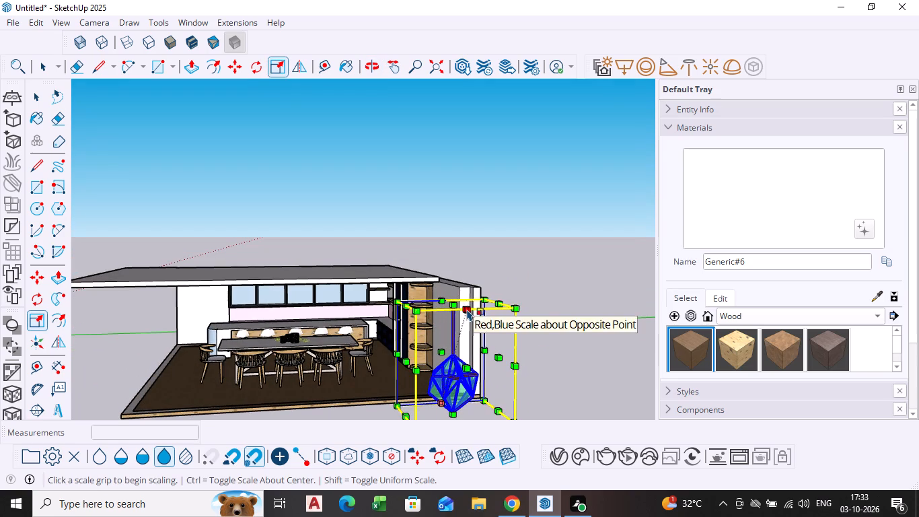
click(467, 309)
click(466, 341)
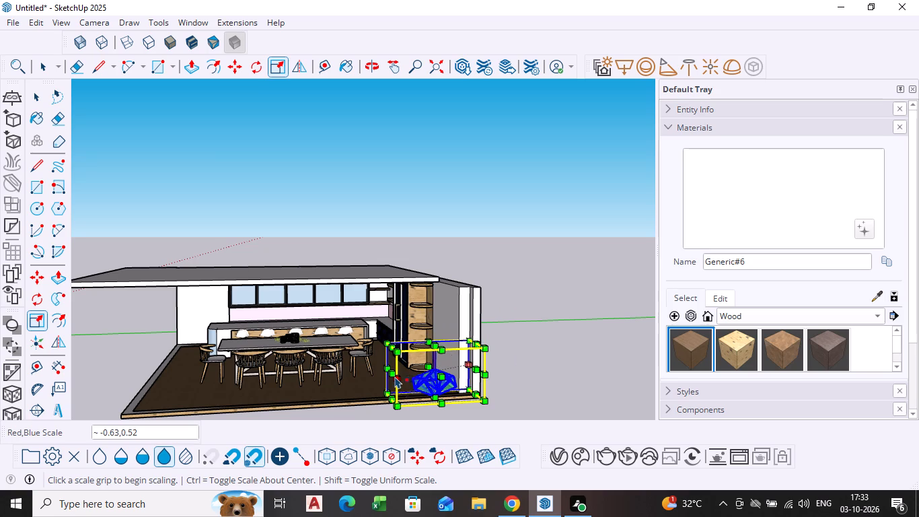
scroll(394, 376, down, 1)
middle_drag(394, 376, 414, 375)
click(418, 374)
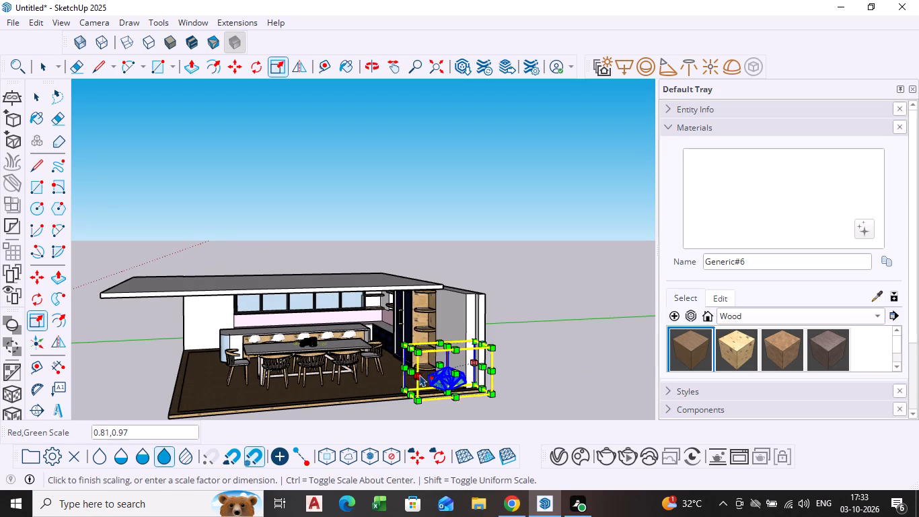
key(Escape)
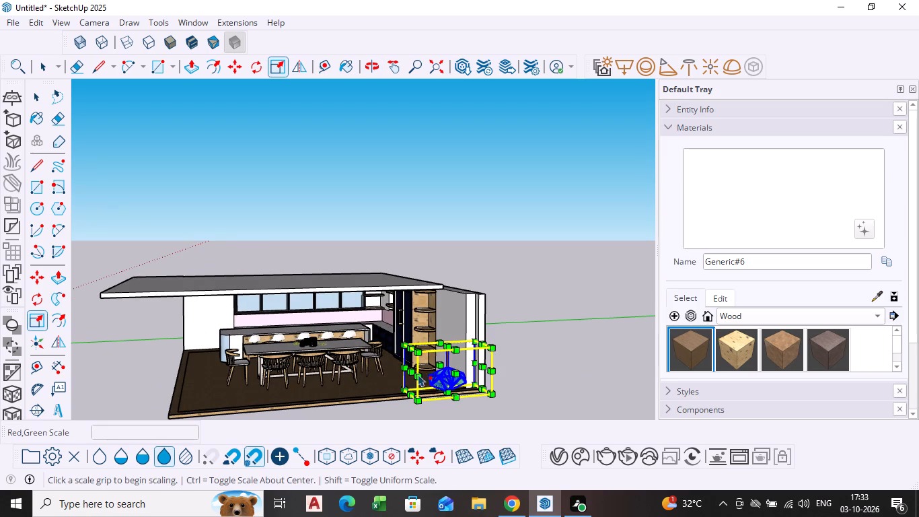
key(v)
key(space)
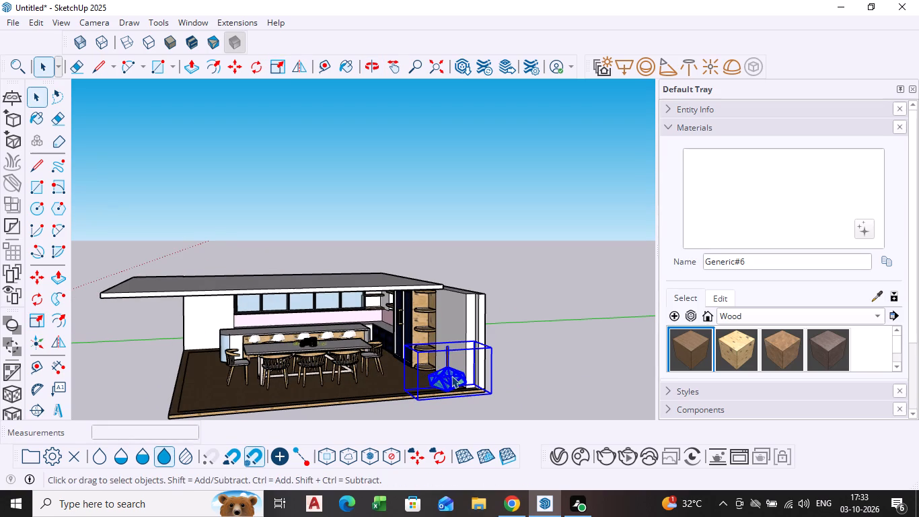
Move the hanging light by the top of its rod to the ceiling slab's underside, near the kitchen island.
click(517, 350)
middle_drag(438, 384, 457, 373)
scroll(468, 371, up, 4)
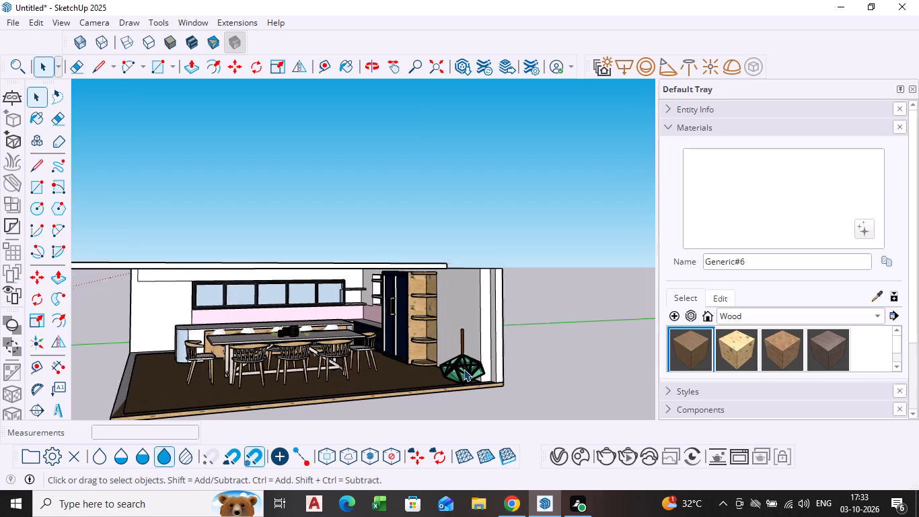
scroll(462, 368, up, 4)
click(462, 368)
key(m)
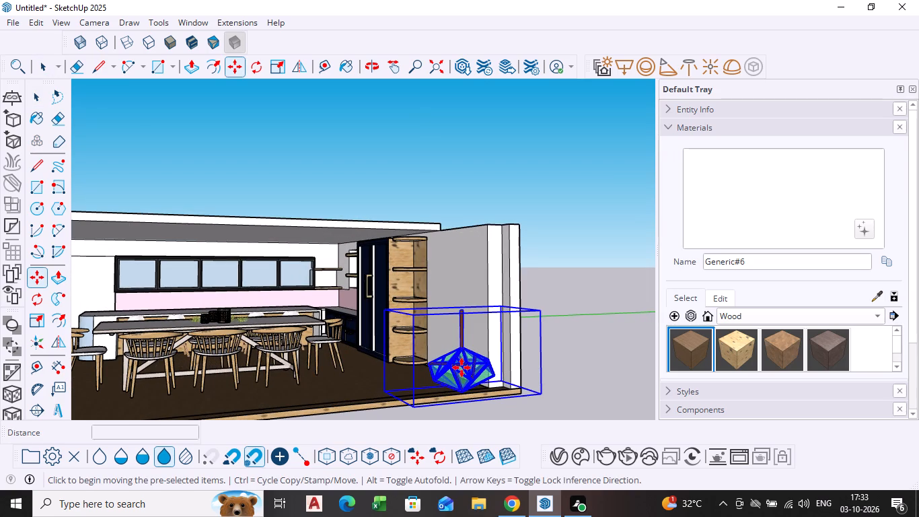
click(461, 310)
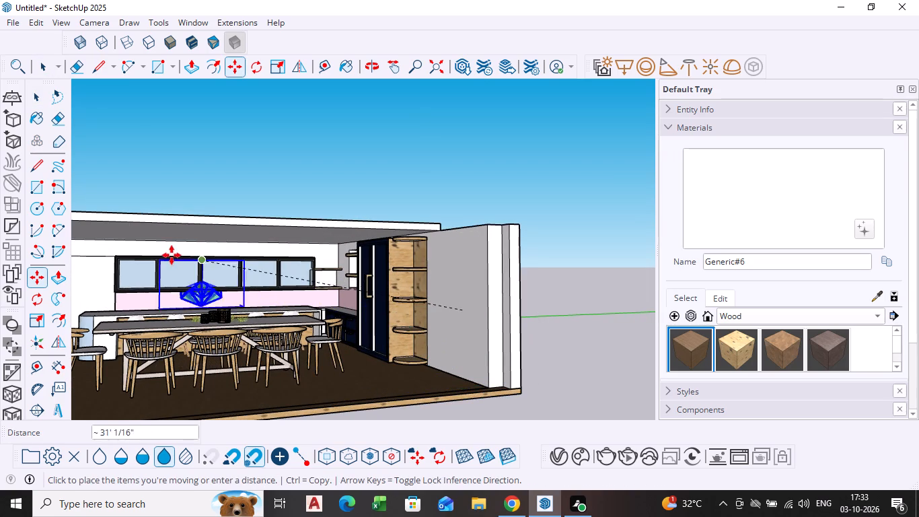
middle_drag(170, 254, 218, 238)
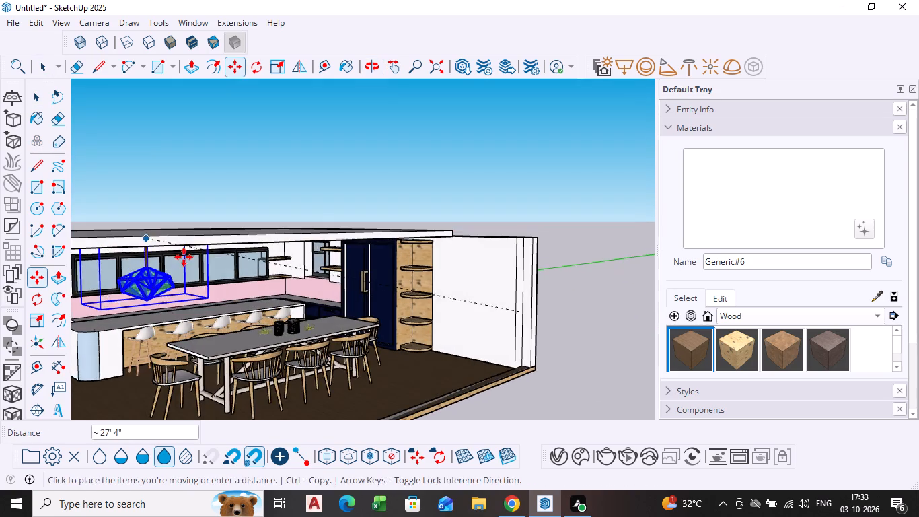
shift+middle_drag(184, 258, 272, 266)
middle_drag(234, 285, 235, 244)
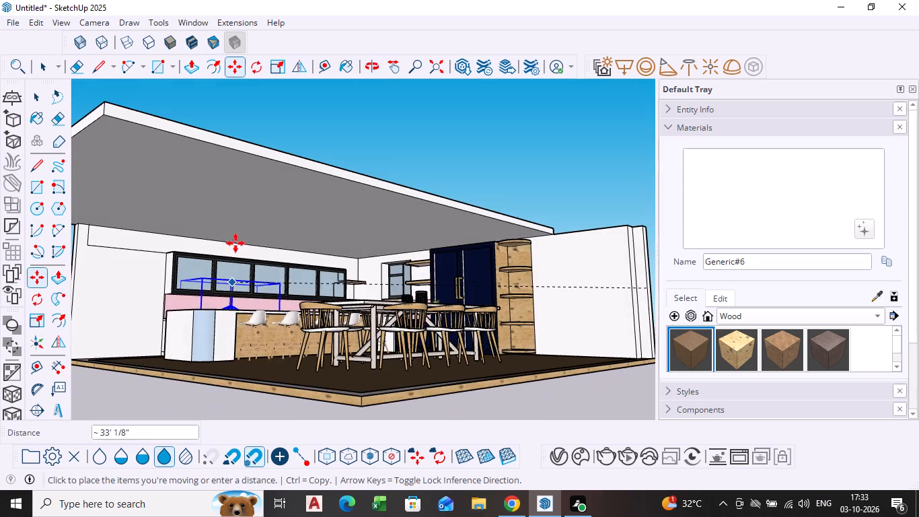
click(233, 201)
key(space)
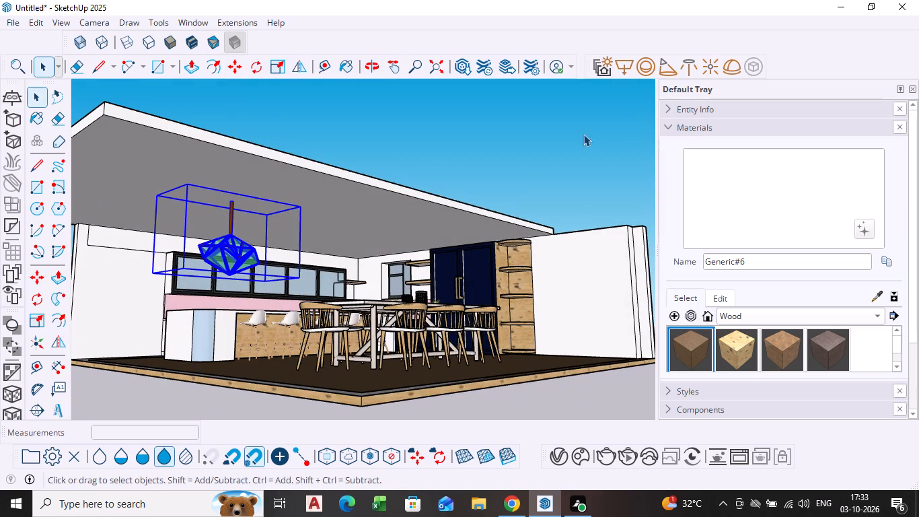
click(510, 153)
Scale the hanging light along the red and green axes to about -0.36 and 0.40, making it slimmer.
scroll(517, 174, down, 1)
middle_drag(517, 175, 513, 197)
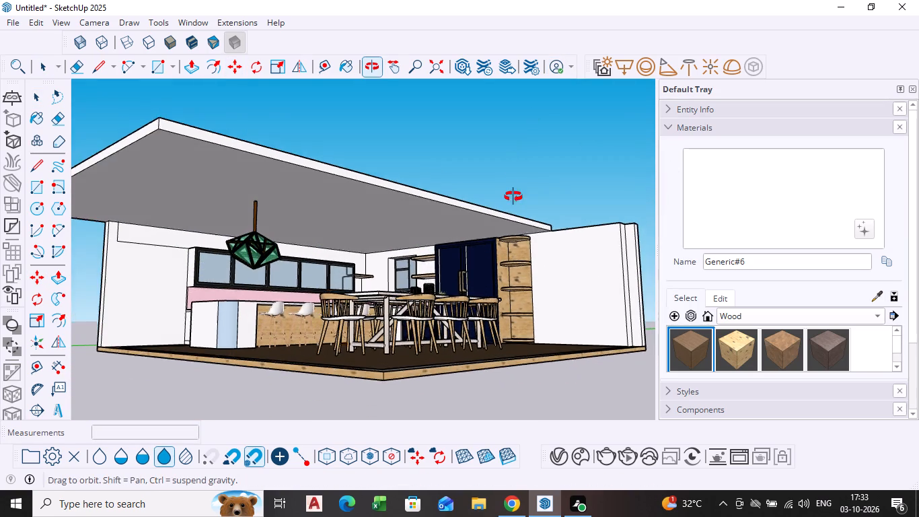
middle_drag(513, 197, 495, 229)
scroll(506, 214, down, 1)
middle_drag(258, 357, 264, 340)
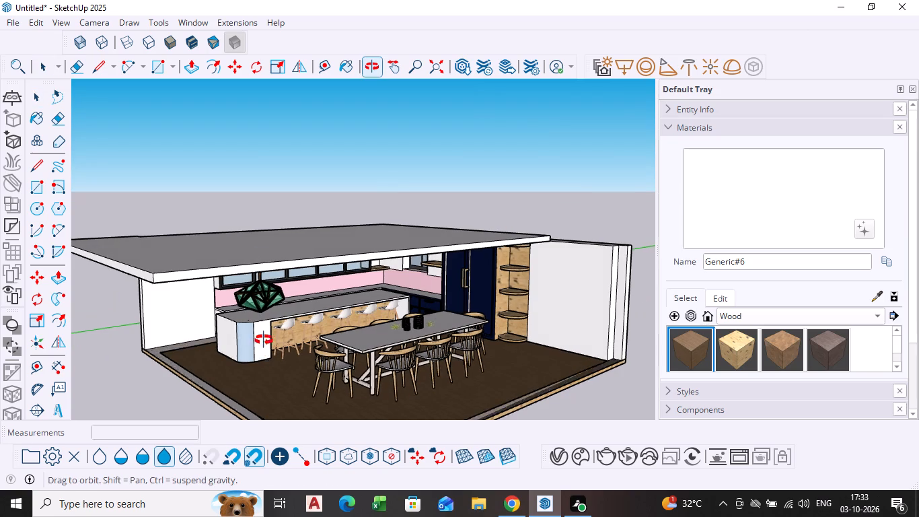
middle_drag(264, 340, 277, 318)
scroll(279, 249, up, 9)
click(277, 256)
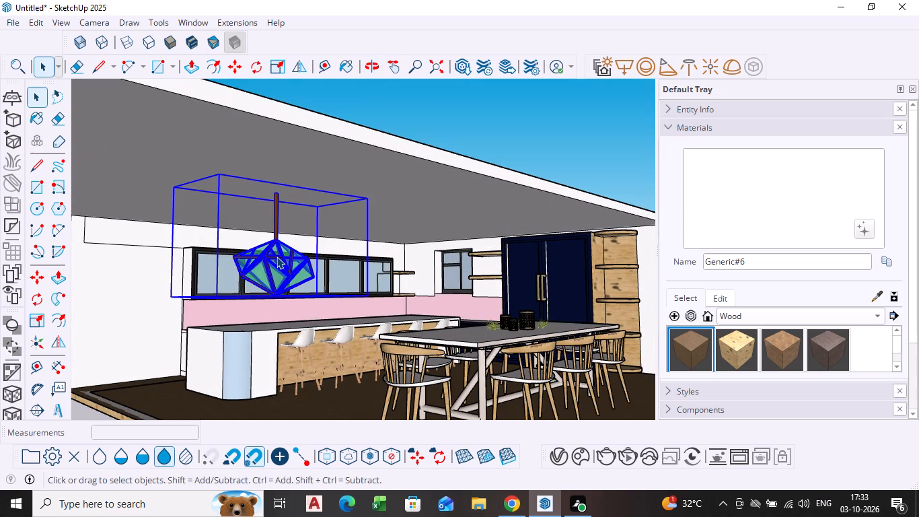
click(34, 322)
middle_drag(163, 329, 186, 345)
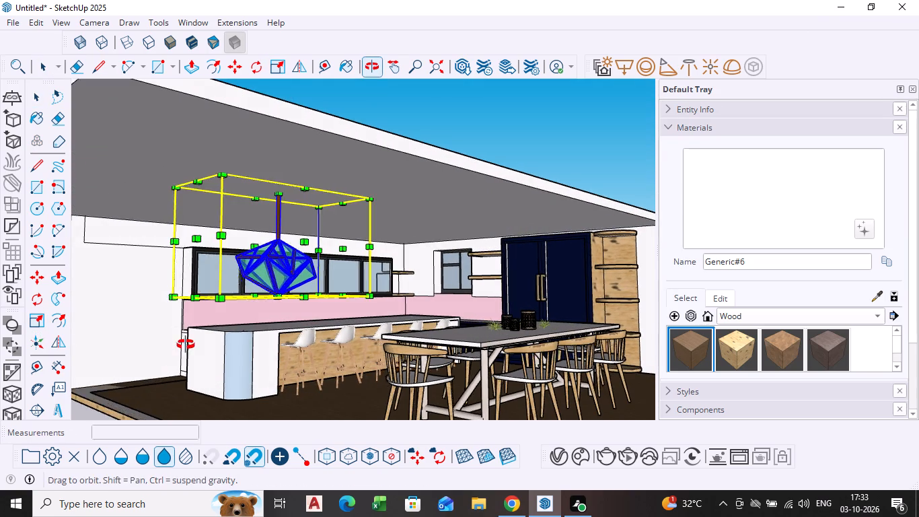
middle_drag(186, 345, 198, 353)
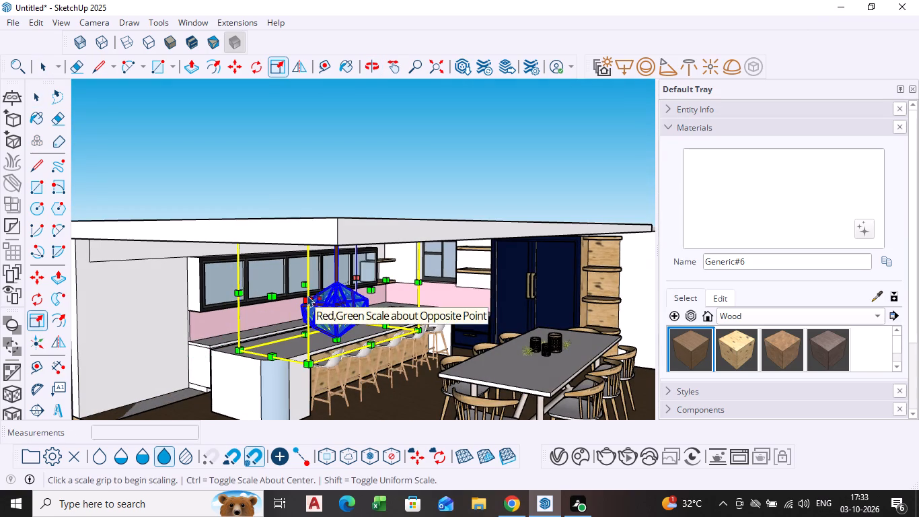
click(307, 295)
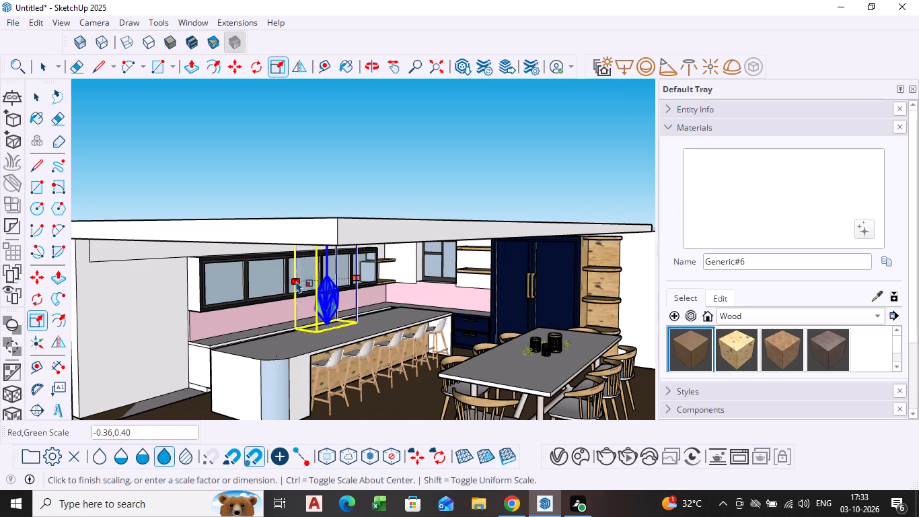
click(296, 281)
Shrink the hanging light uniformly from a bottom corner, keeping the opposite top corner fixed at the ceiling.
middle_drag(298, 287, 314, 257)
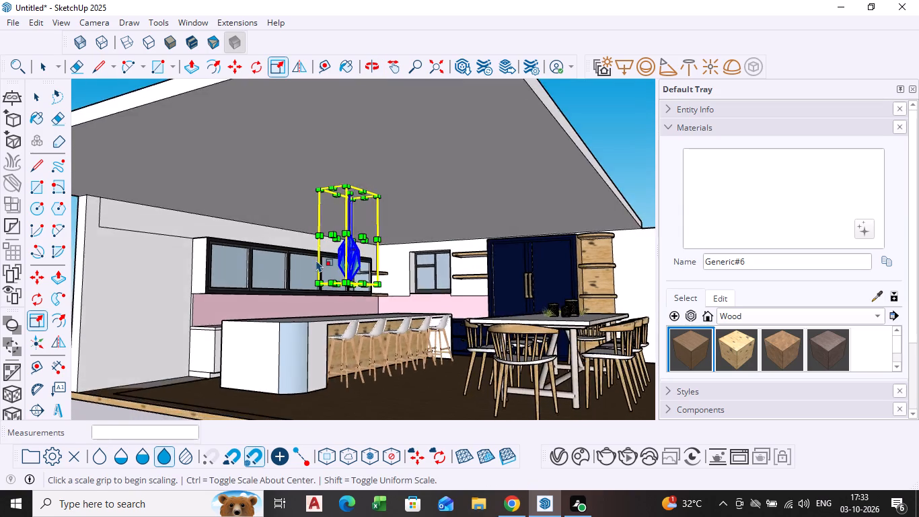
scroll(316, 260, up, 6)
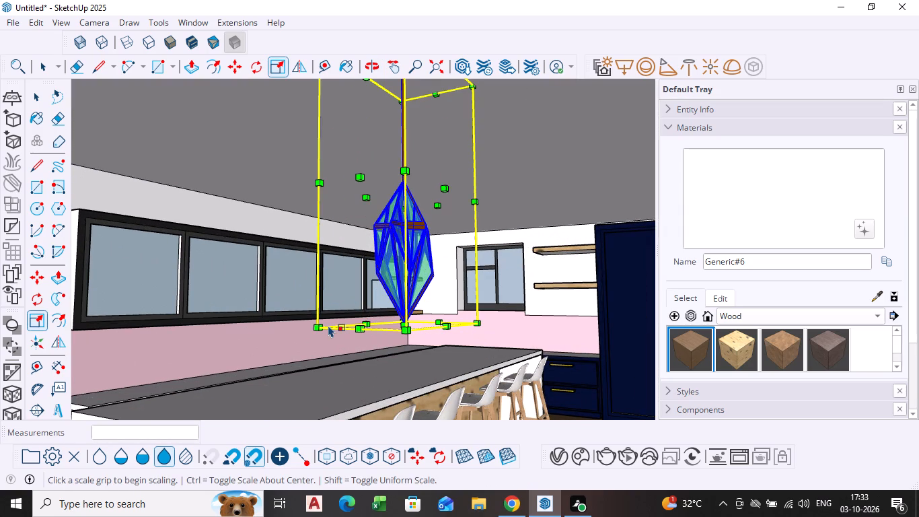
click(321, 324)
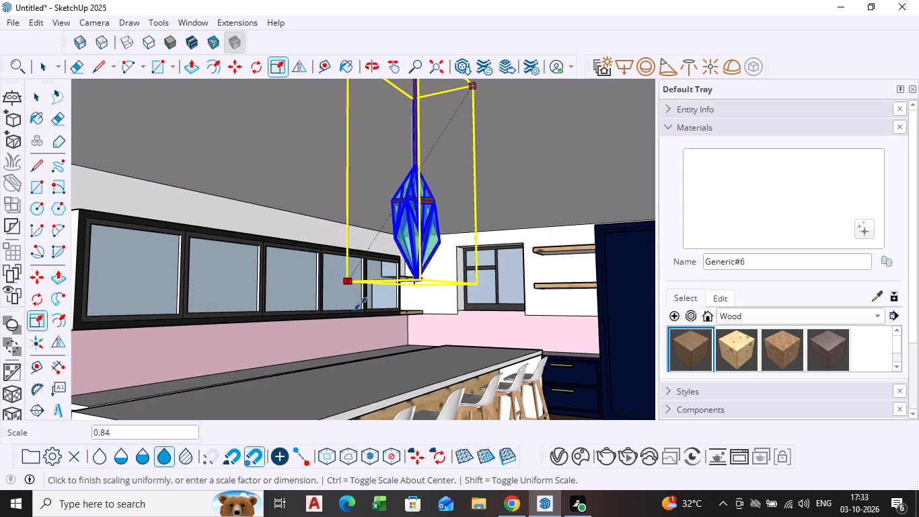
click(378, 232)
scroll(482, 220, down, 1)
middle_drag(482, 220, 450, 246)
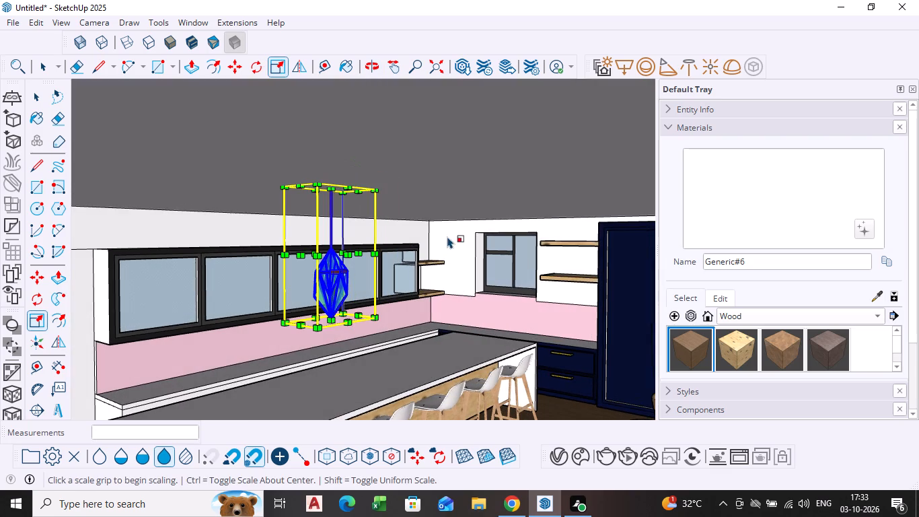
click(439, 219)
key(space)
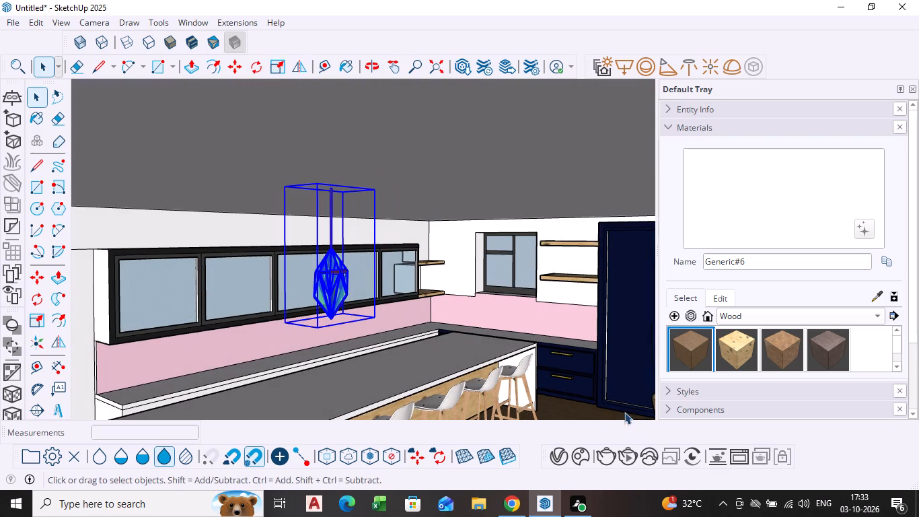
click(570, 406)
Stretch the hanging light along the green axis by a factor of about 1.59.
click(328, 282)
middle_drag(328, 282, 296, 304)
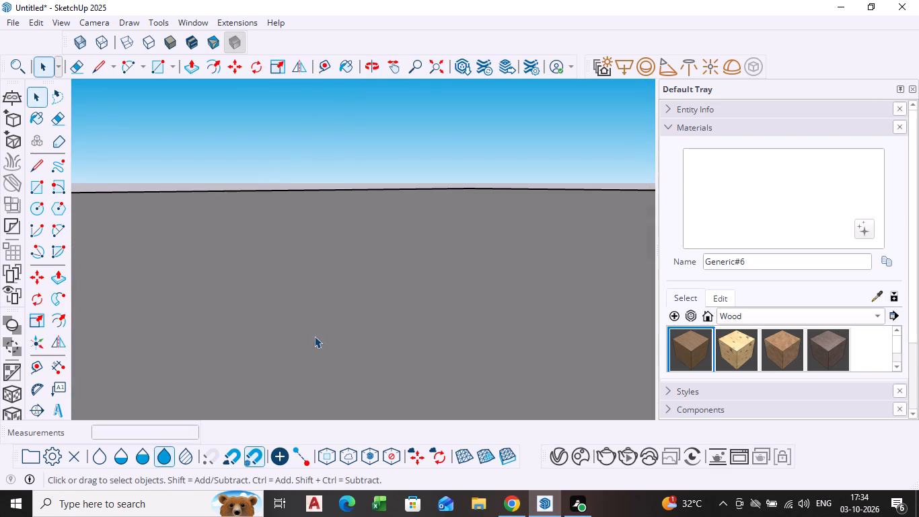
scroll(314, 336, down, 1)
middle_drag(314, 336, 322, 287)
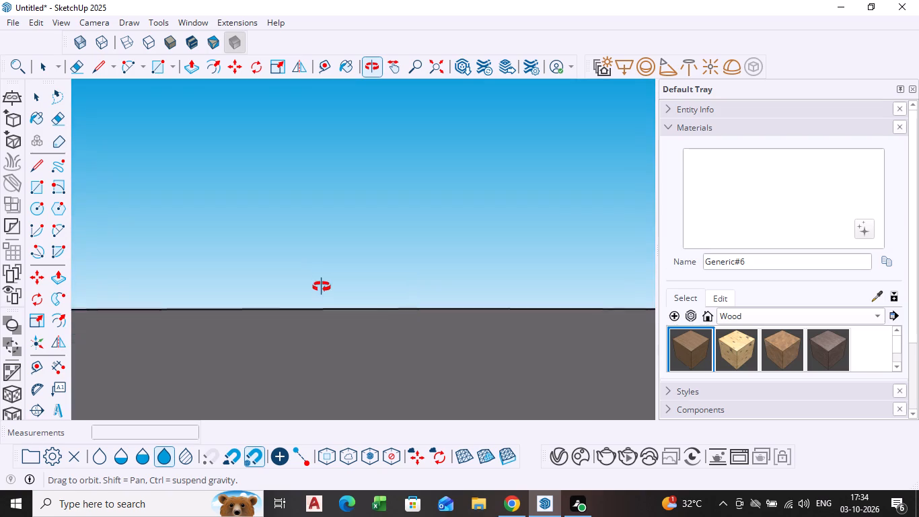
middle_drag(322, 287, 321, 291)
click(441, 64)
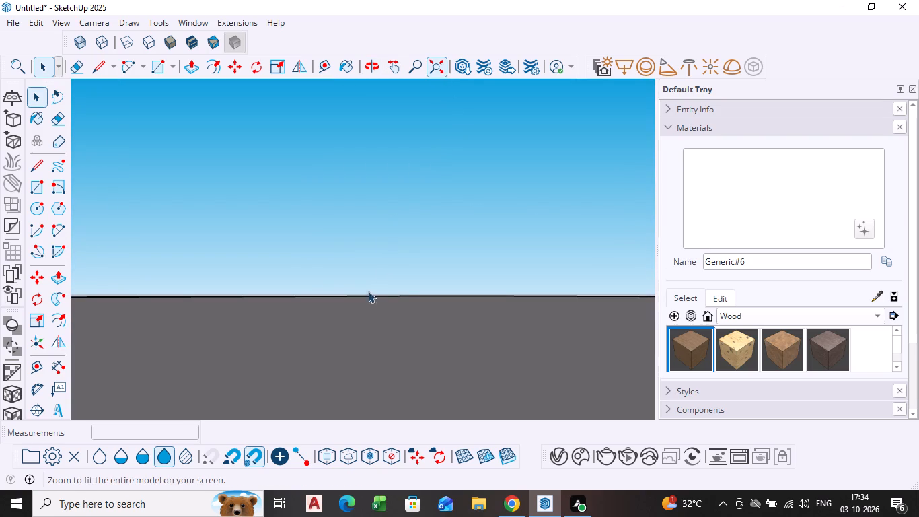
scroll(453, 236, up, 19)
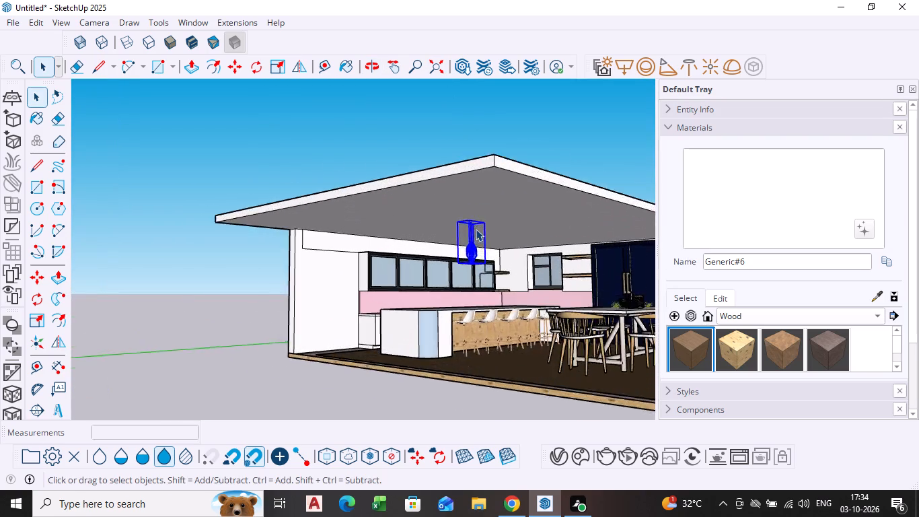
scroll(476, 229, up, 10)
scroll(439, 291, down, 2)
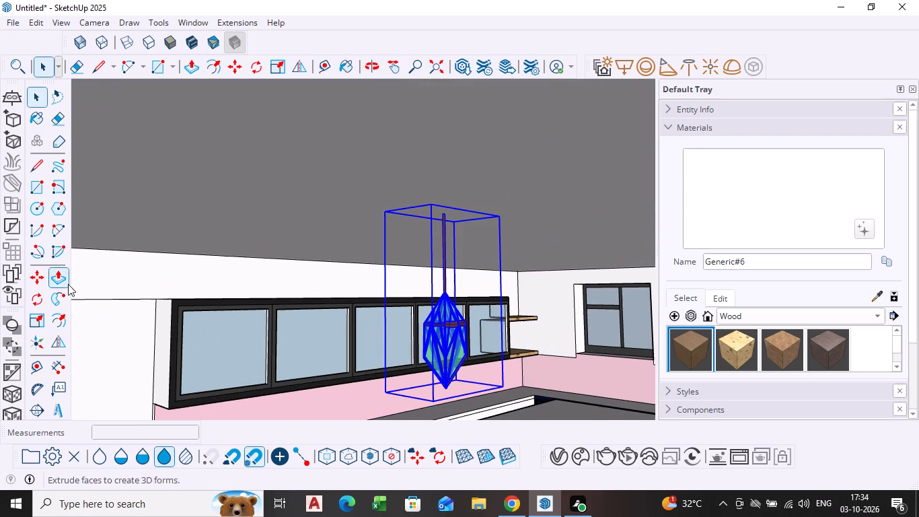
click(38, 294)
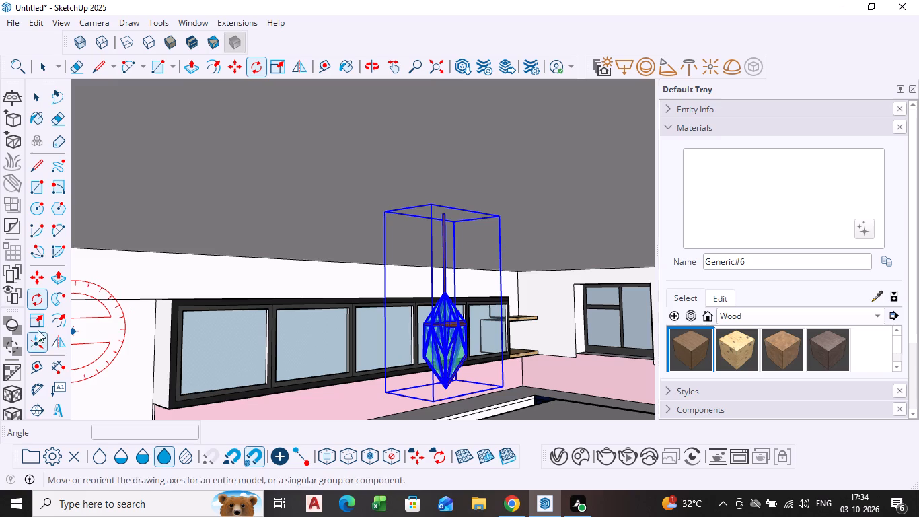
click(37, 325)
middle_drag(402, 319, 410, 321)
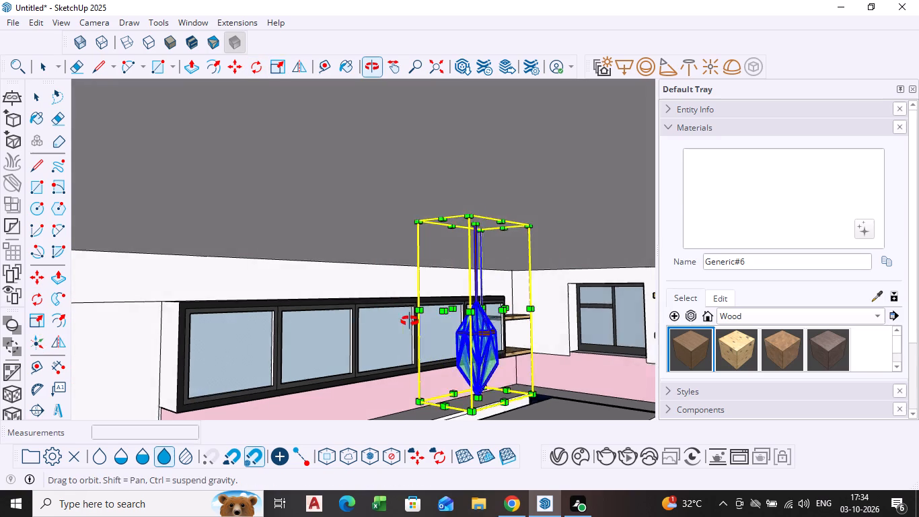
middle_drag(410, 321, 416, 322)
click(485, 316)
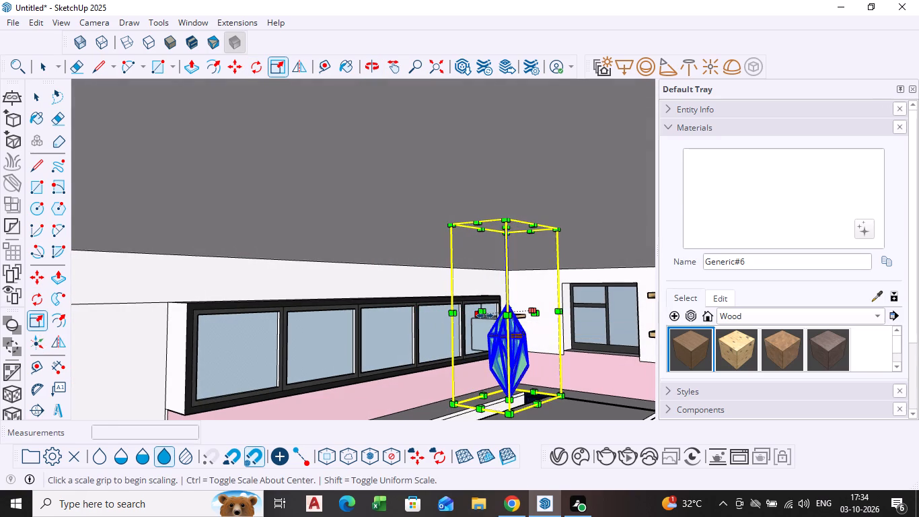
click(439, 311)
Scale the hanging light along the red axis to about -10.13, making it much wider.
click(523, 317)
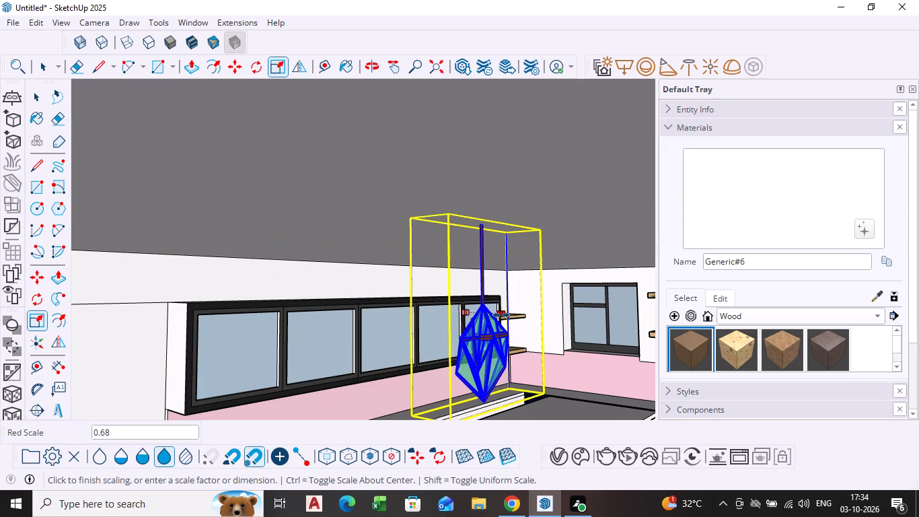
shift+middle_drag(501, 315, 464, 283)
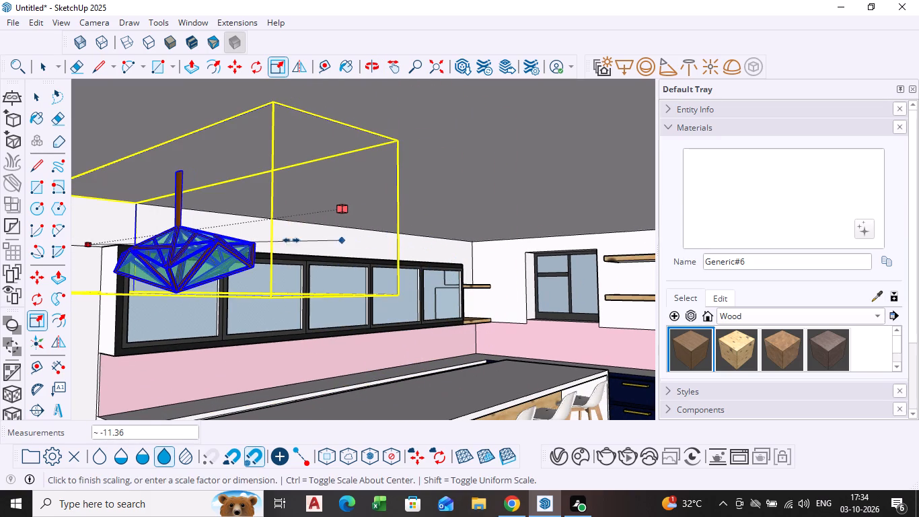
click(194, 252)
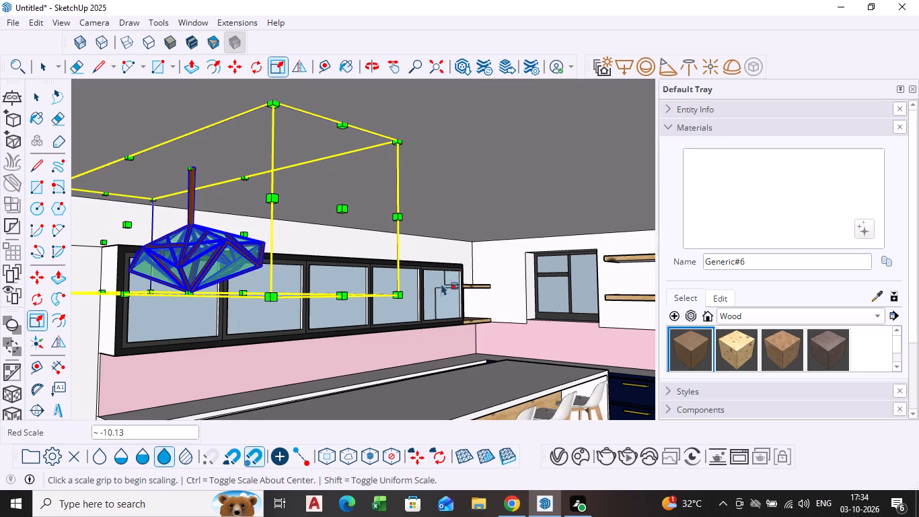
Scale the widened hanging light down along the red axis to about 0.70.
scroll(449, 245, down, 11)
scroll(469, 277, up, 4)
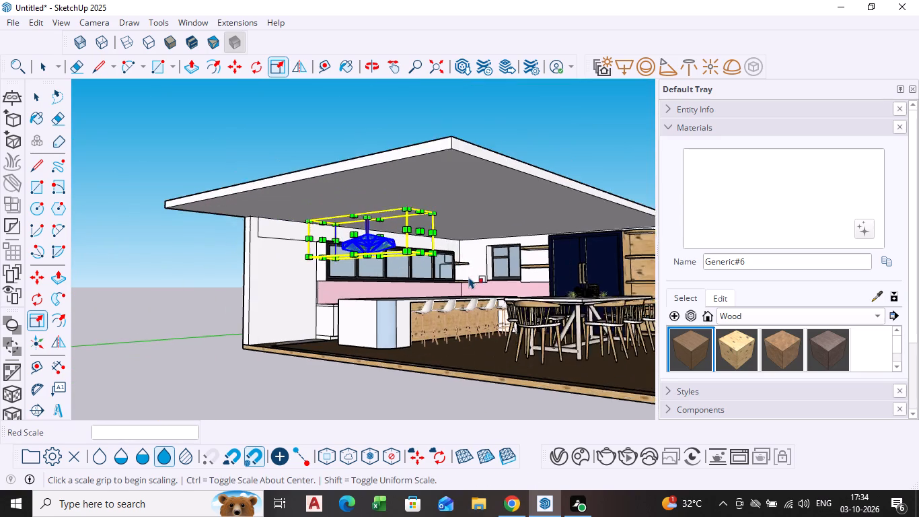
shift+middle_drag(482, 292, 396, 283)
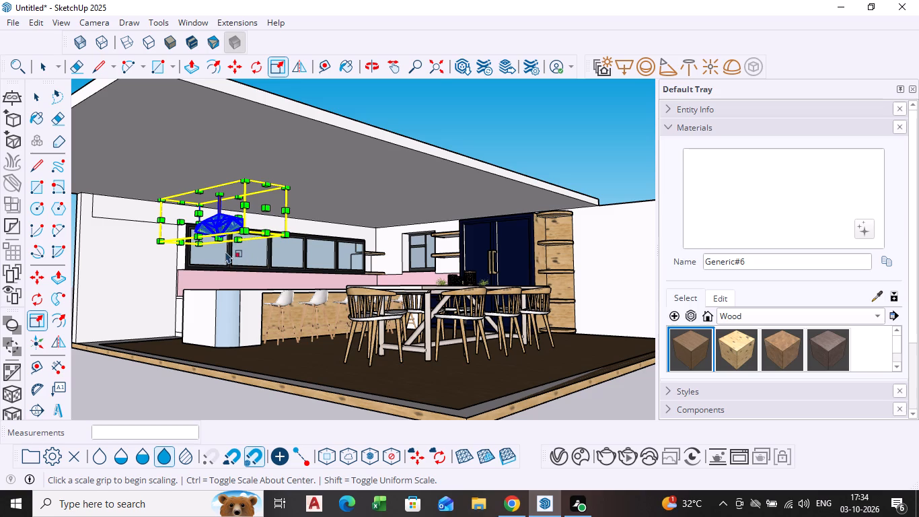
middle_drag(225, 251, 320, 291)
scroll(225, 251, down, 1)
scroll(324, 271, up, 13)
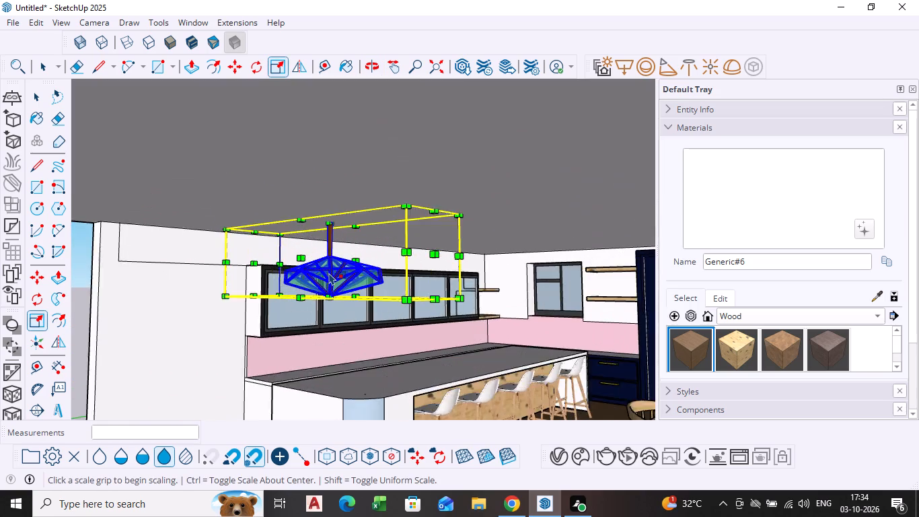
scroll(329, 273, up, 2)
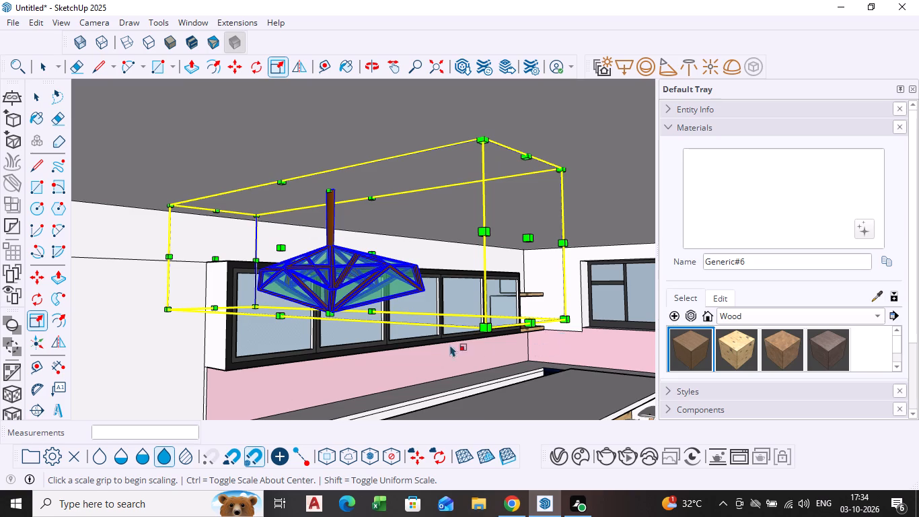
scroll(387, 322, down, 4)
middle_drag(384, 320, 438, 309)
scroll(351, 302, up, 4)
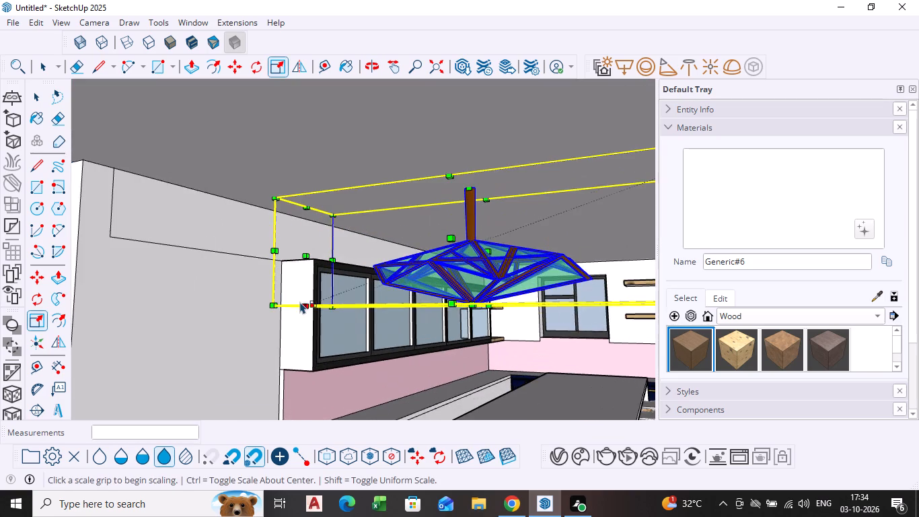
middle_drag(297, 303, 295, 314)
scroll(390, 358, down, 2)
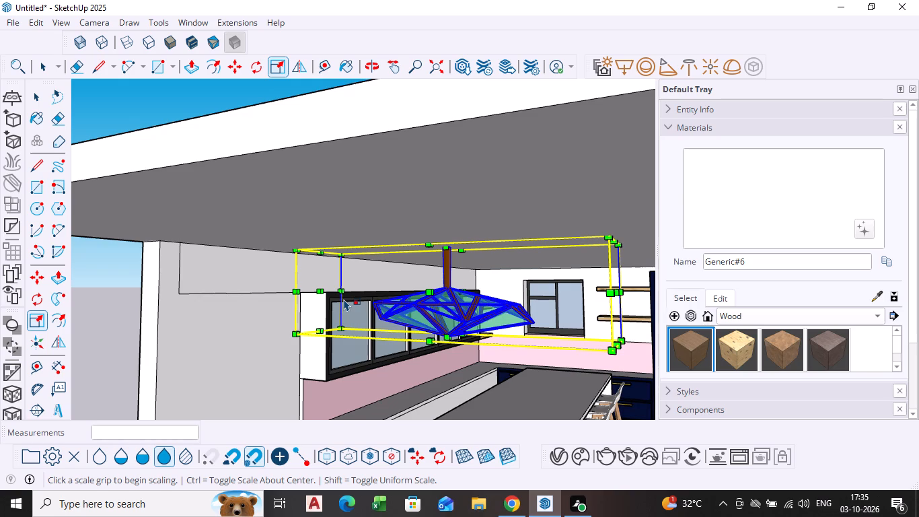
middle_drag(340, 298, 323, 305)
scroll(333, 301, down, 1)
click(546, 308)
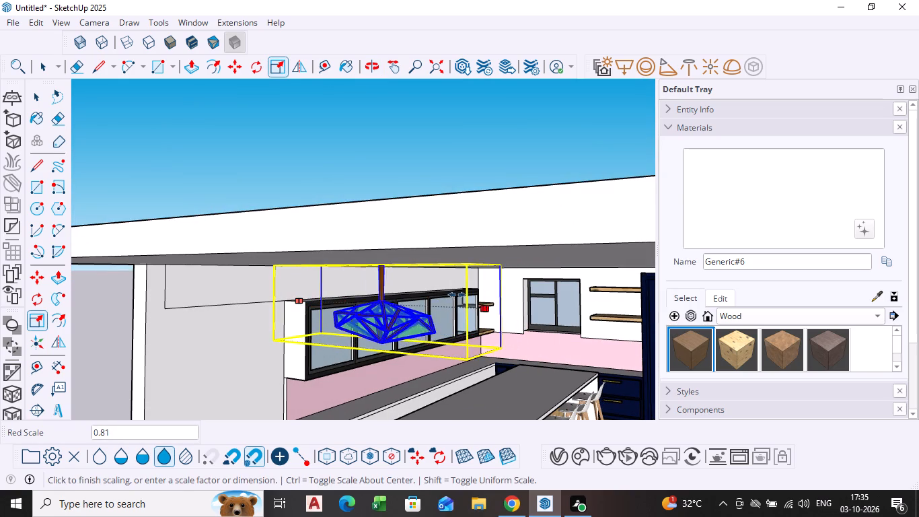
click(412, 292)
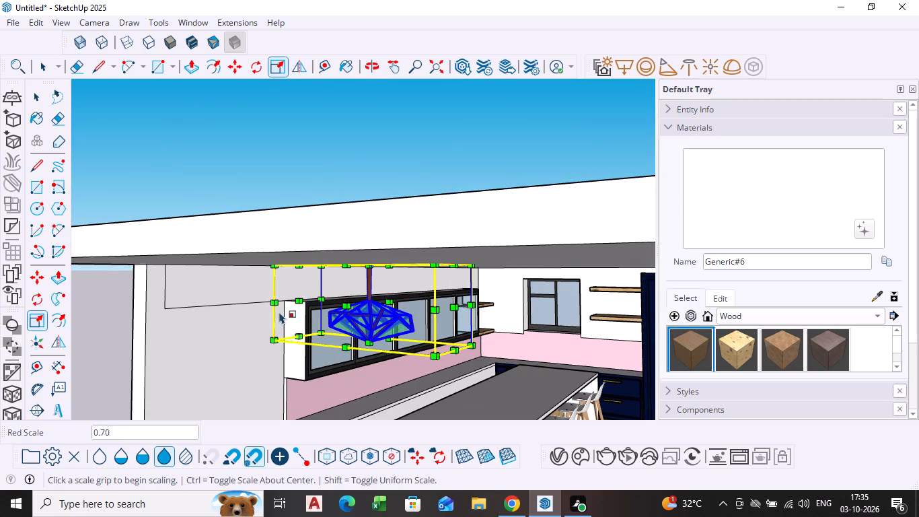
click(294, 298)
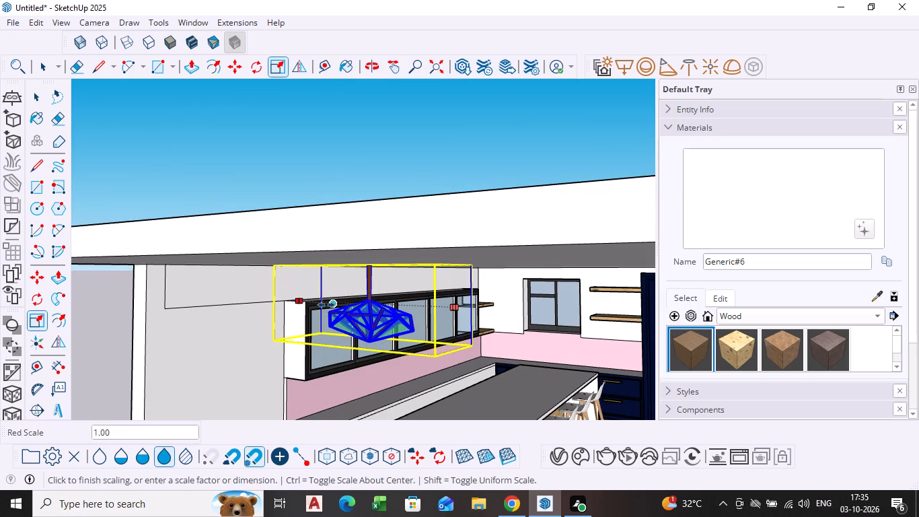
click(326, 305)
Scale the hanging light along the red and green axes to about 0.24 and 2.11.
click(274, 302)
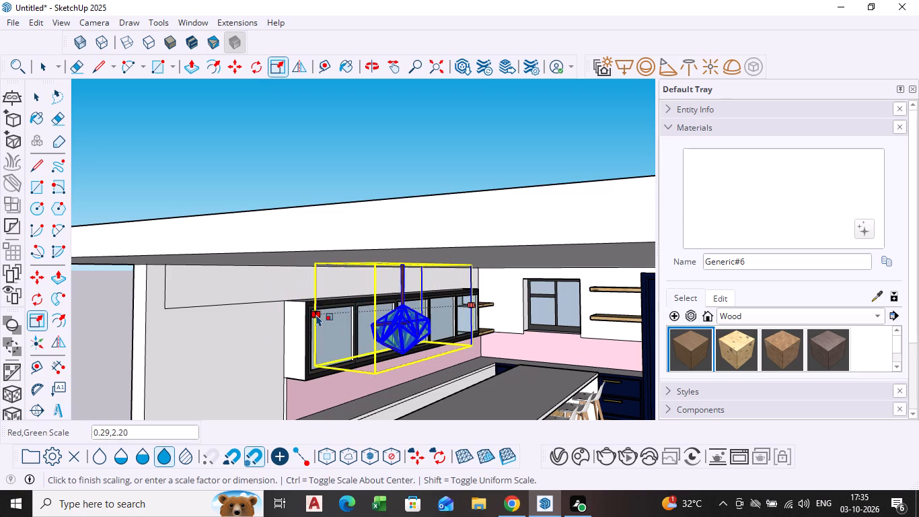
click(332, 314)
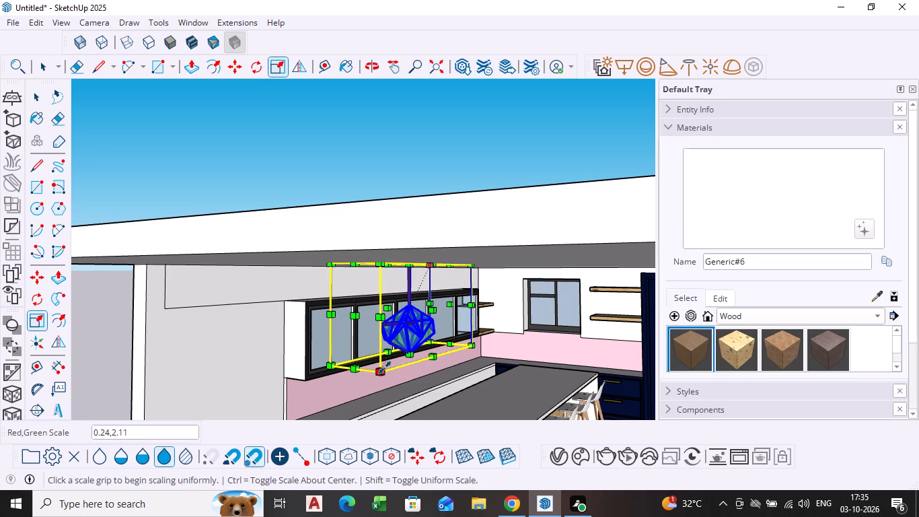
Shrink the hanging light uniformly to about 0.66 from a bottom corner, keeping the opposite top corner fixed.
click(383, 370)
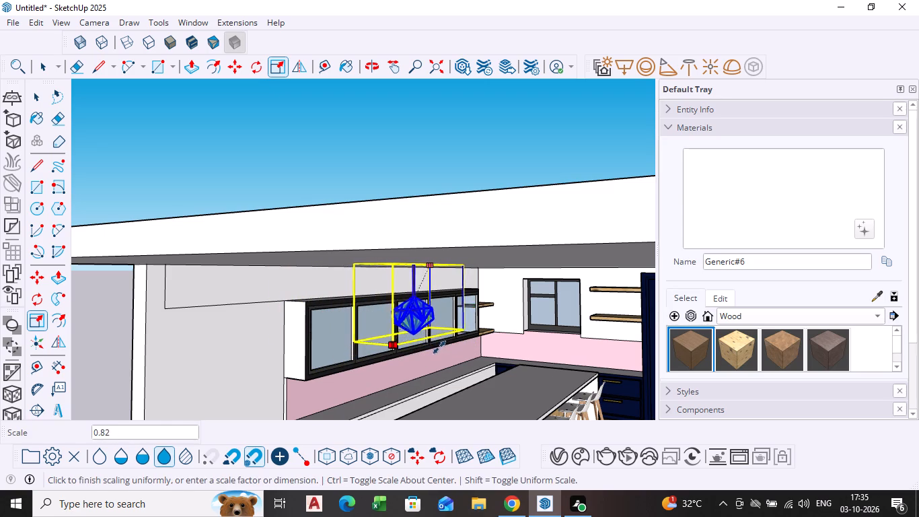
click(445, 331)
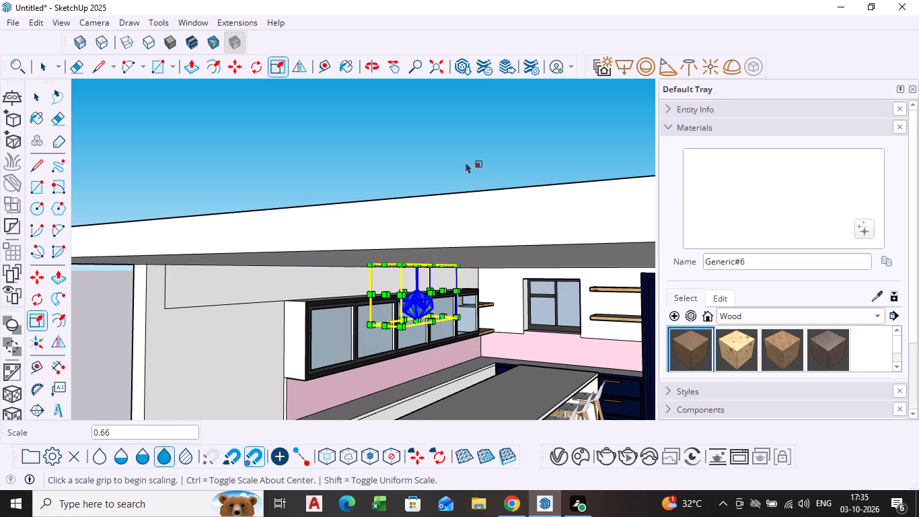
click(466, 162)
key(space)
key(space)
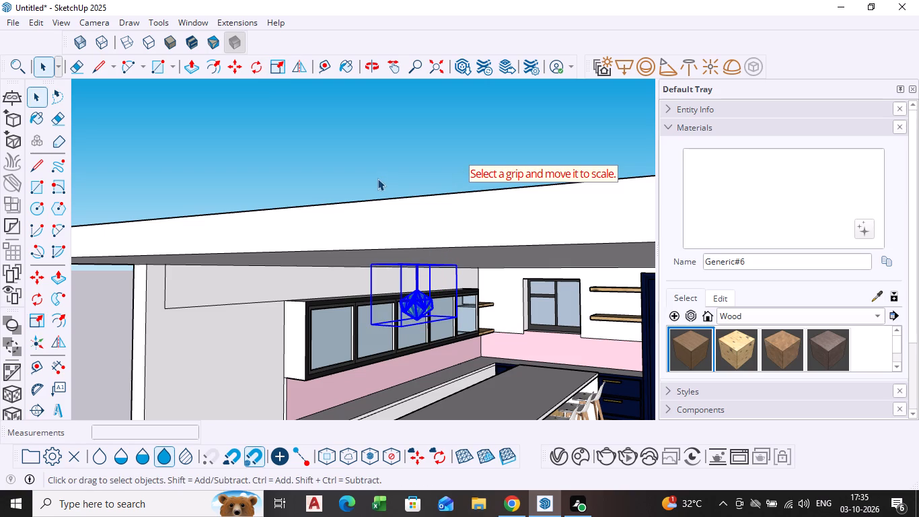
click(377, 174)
Delete the geometric hanging light from under the ceiling slab.
scroll(428, 262, down, 1)
middle_drag(427, 262, 302, 246)
scroll(306, 252, down, 4)
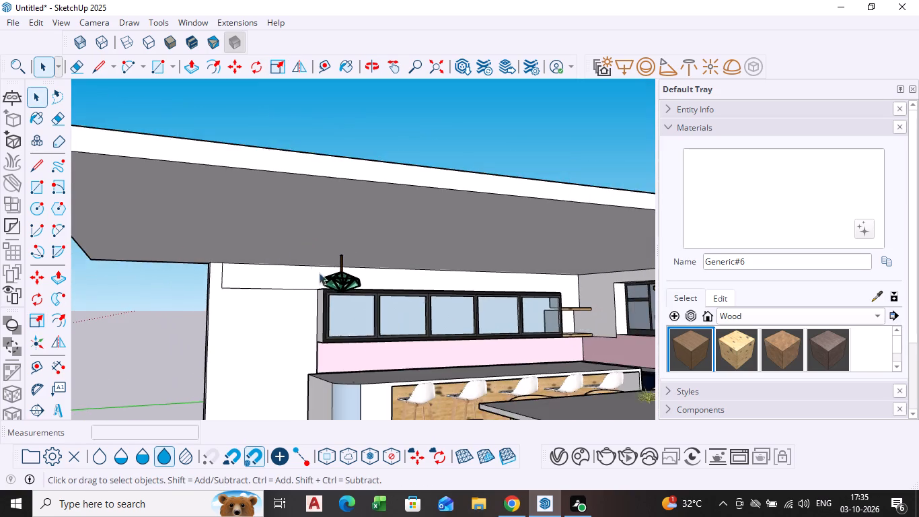
scroll(350, 295, down, 6)
middle_drag(403, 369, 338, 392)
scroll(338, 392, down, 1)
scroll(311, 283, up, 4)
middle_drag(311, 304, 309, 298)
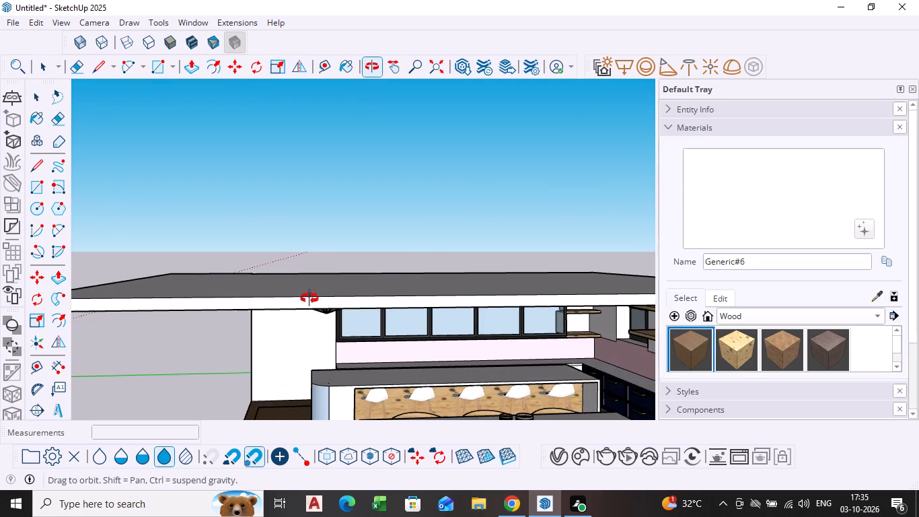
middle_drag(309, 298, 323, 263)
click(324, 289)
click(326, 293)
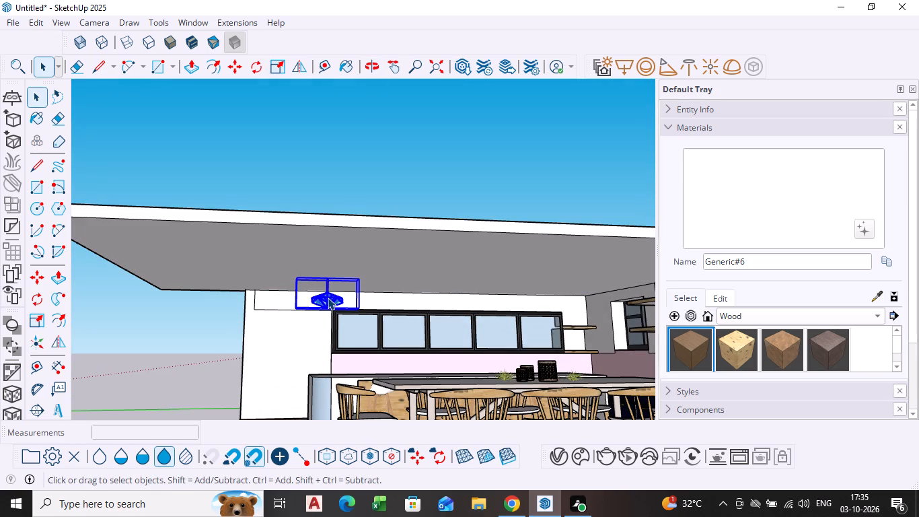
key(Home)
key(Delete)
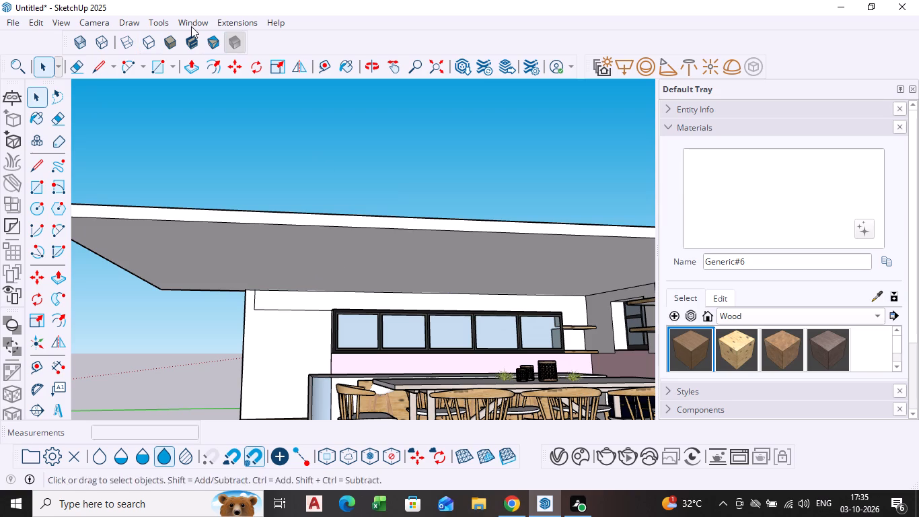
Examine the kitchen and dining room from outside and at eye level, with the island and dining table in view.
scroll(369, 248, down, 7)
shift+middle_drag(377, 278, 312, 258)
shift+scroll(312, 258, down, 1)
middle_drag(316, 314, 453, 369)
scroll(418, 317, up, 4)
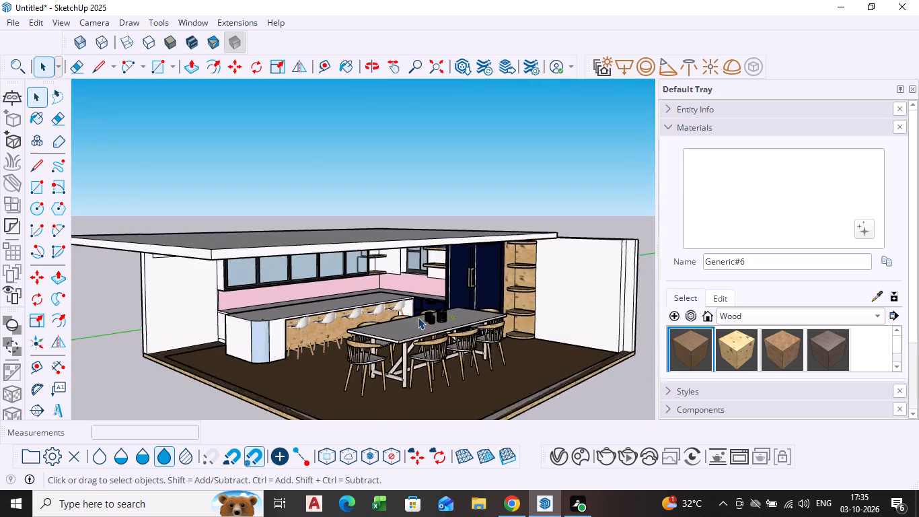
middle_drag(418, 317, 425, 300)
scroll(394, 302, up, 4)
middle_drag(394, 302, 394, 303)
scroll(394, 302, down, 1)
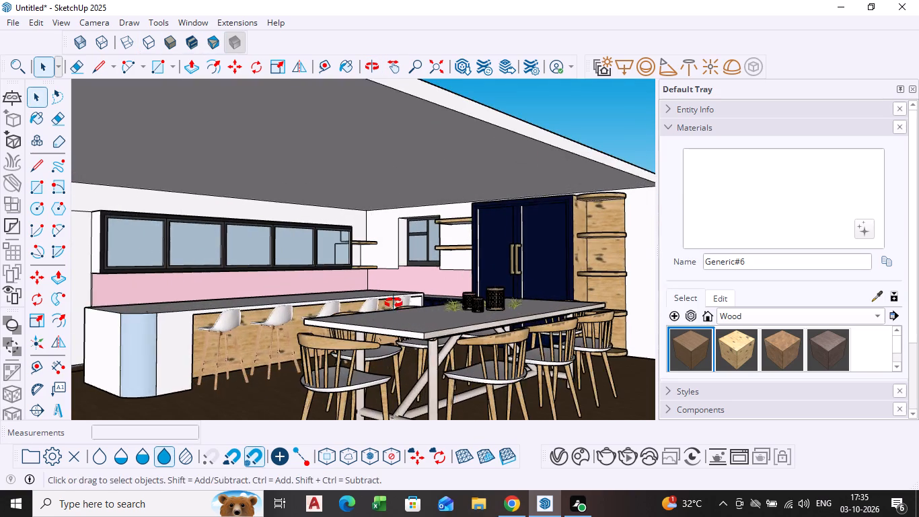
middle_drag(394, 303, 394, 317)
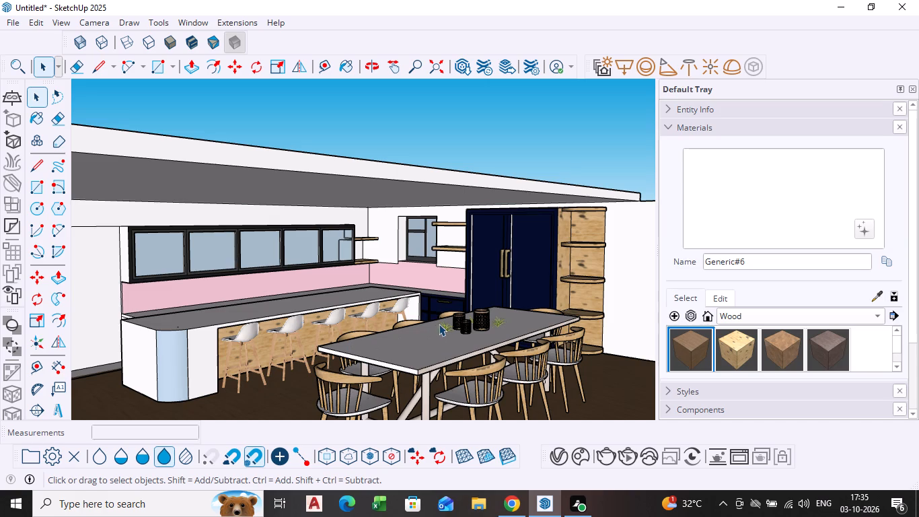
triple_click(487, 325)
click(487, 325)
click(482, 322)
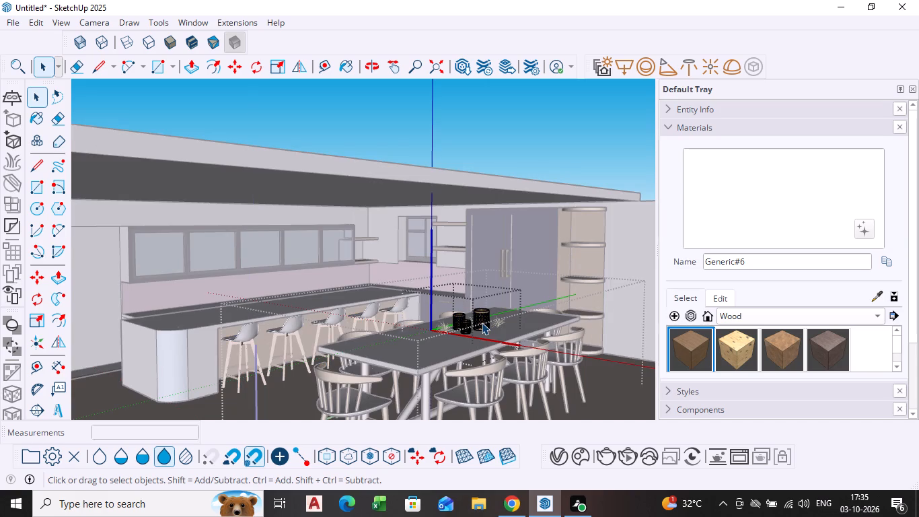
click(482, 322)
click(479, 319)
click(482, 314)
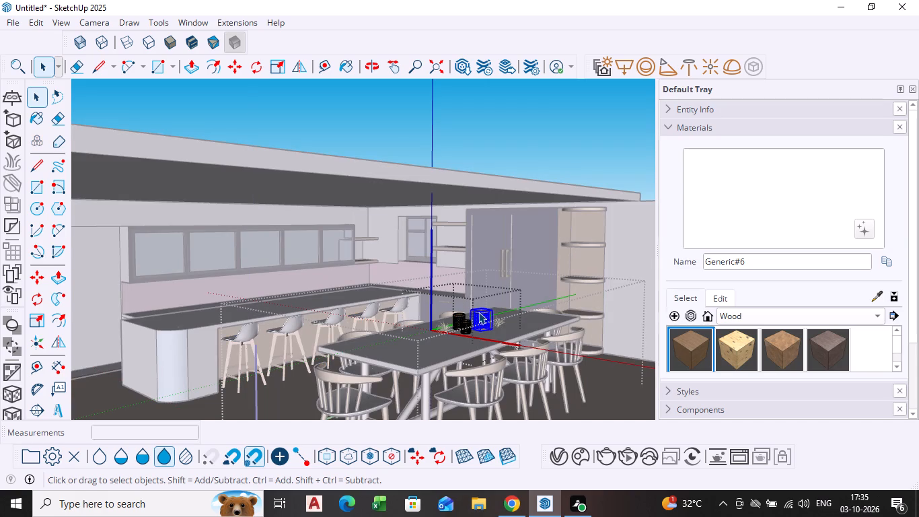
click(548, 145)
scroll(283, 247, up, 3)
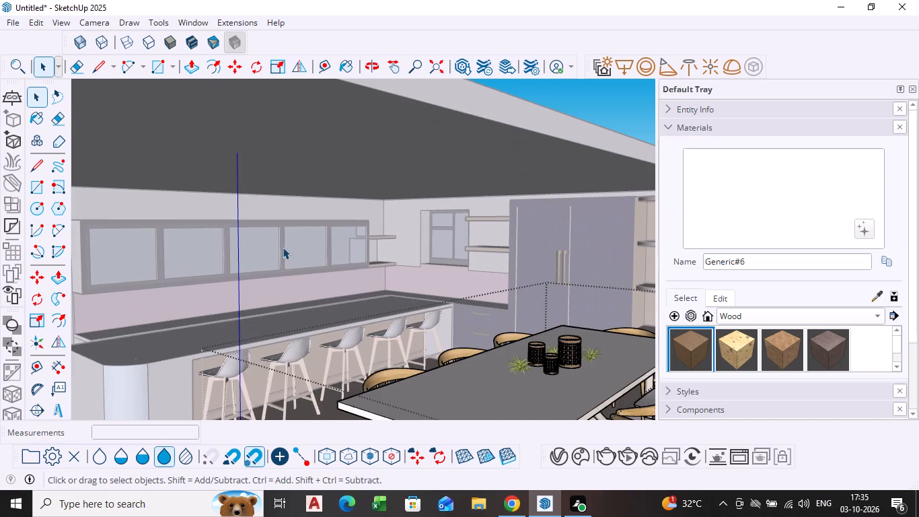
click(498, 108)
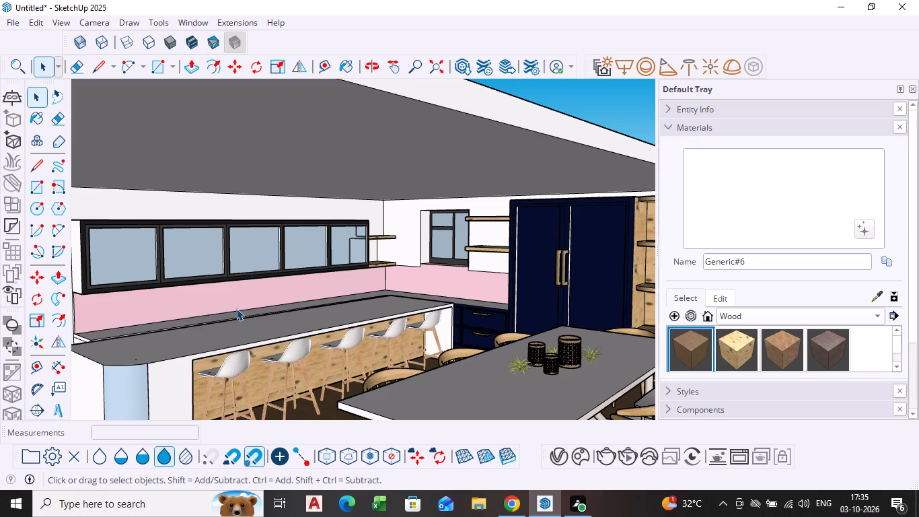
Load the 833 KB ring-shaped Hanging light from 3D Warehouse and place it on the ceiling underside near the island's curved end.
click(192, 20)
click(225, 124)
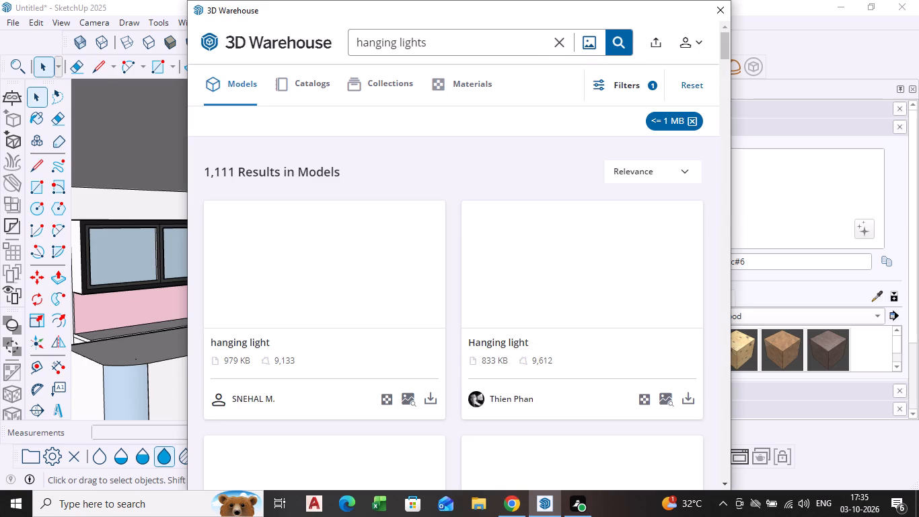
scroll(517, 223, down, 1)
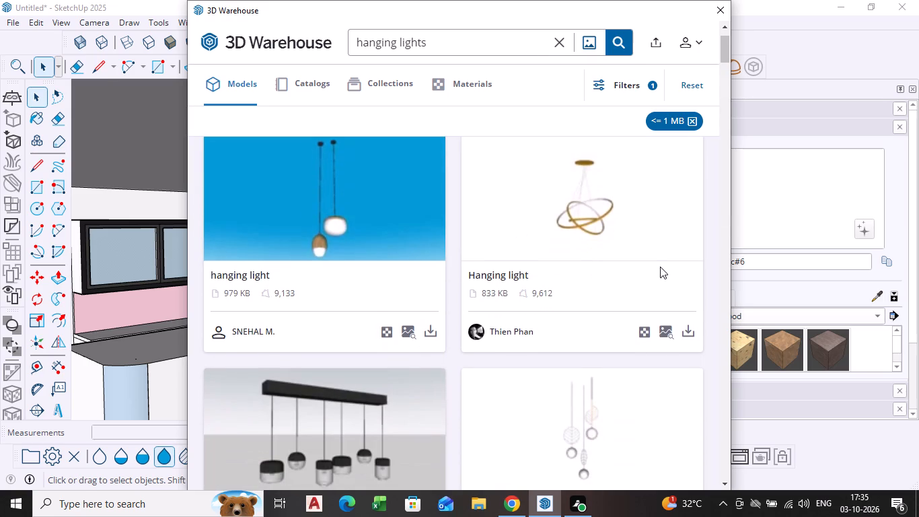
click(692, 328)
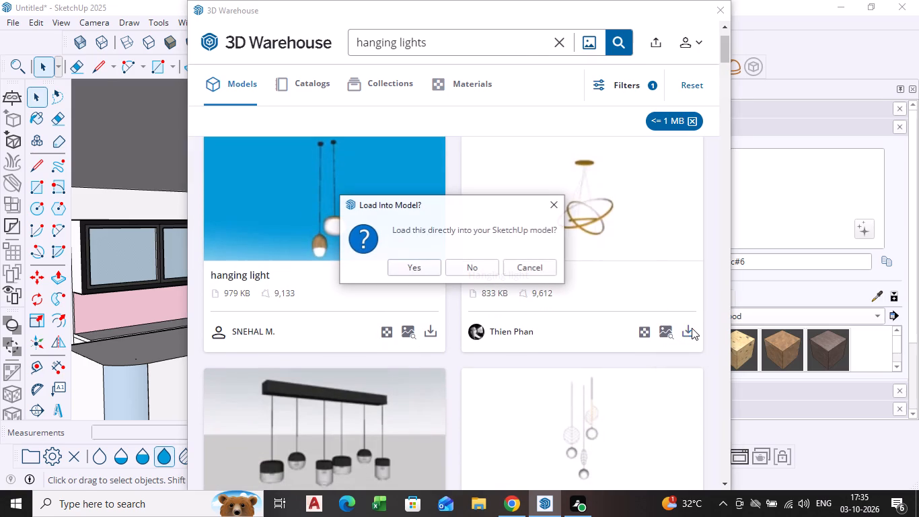
click(412, 267)
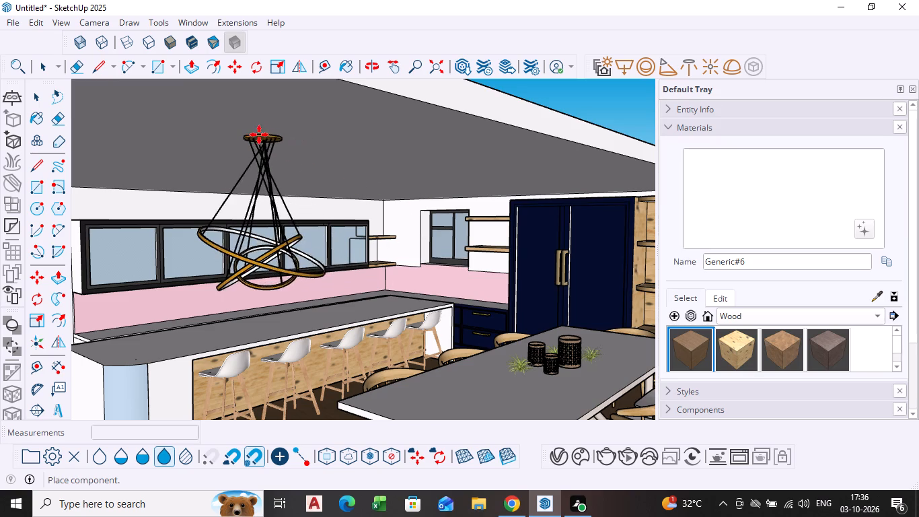
scroll(144, 153, down, 3)
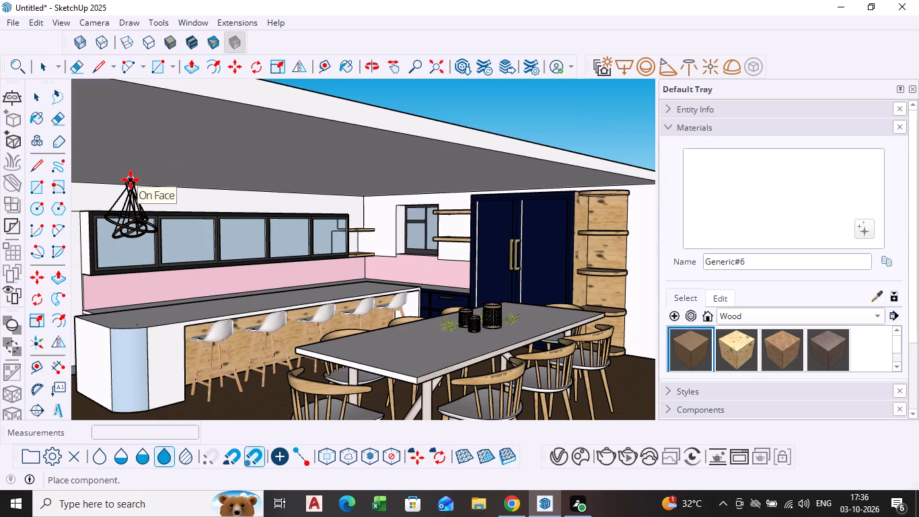
click(135, 171)
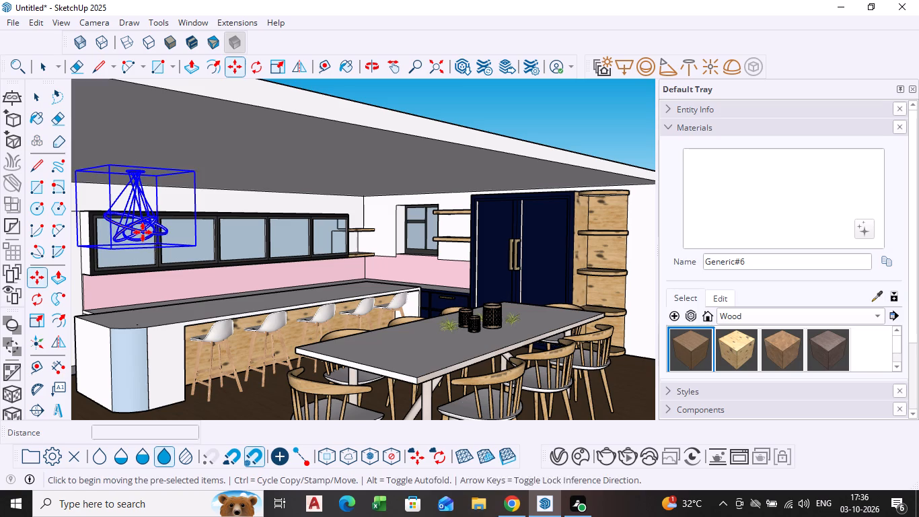
Scale the ring hanging light uniformly to about 0.65 from a bottom corner, keeping the opposite top corner fixed.
click(36, 317)
scroll(108, 276, down, 3)
shift+middle_drag(116, 277, 216, 283)
scroll(218, 238, up, 4)
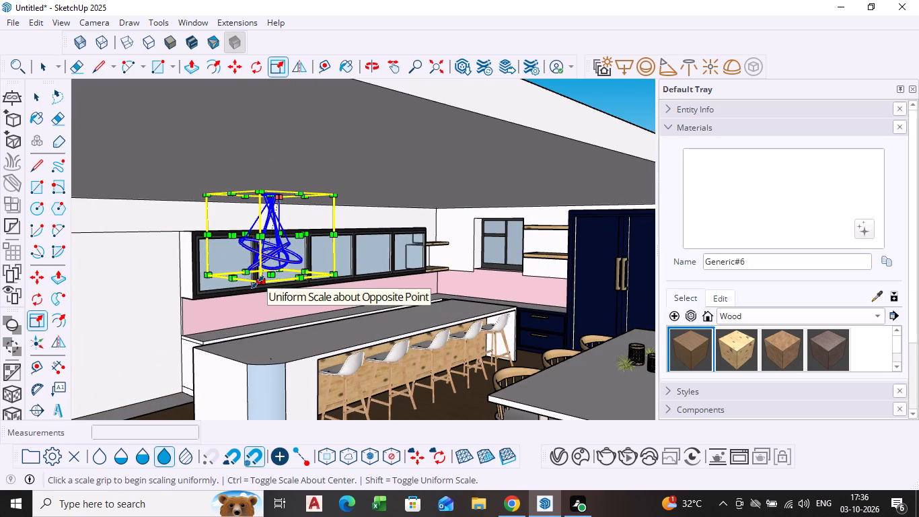
click(258, 282)
click(258, 246)
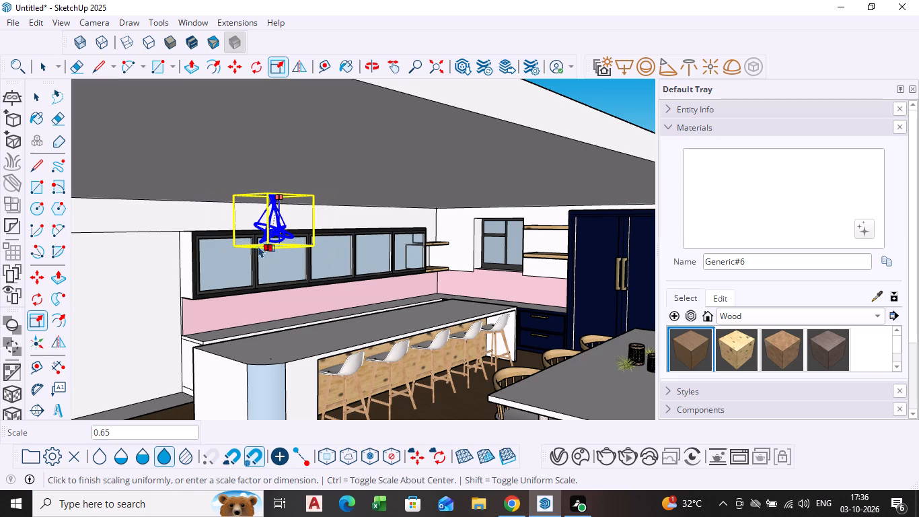
key(space)
click(143, 296)
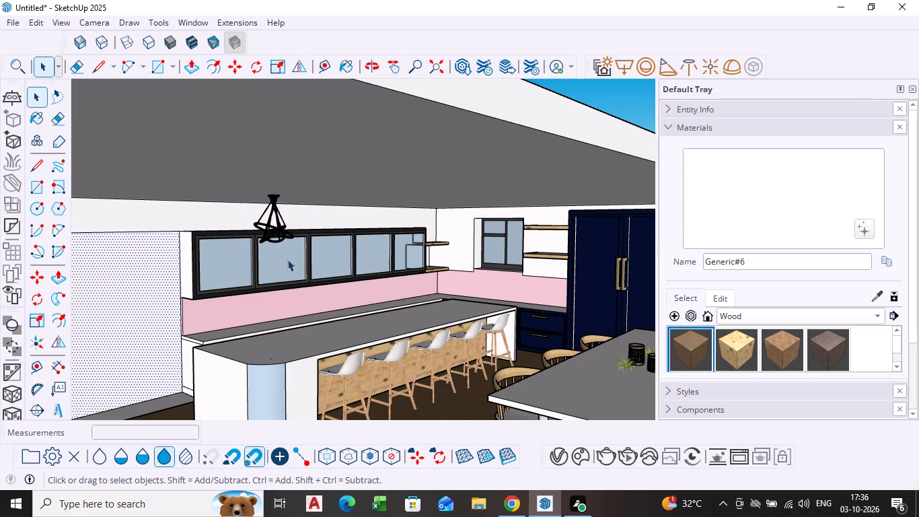
Copy the ring hanging light about 6' 6 3/4" along the ceiling, in line with the kitchen island.
scroll(335, 250, down, 3)
middle_drag(335, 250, 277, 242)
scroll(256, 224, up, 4)
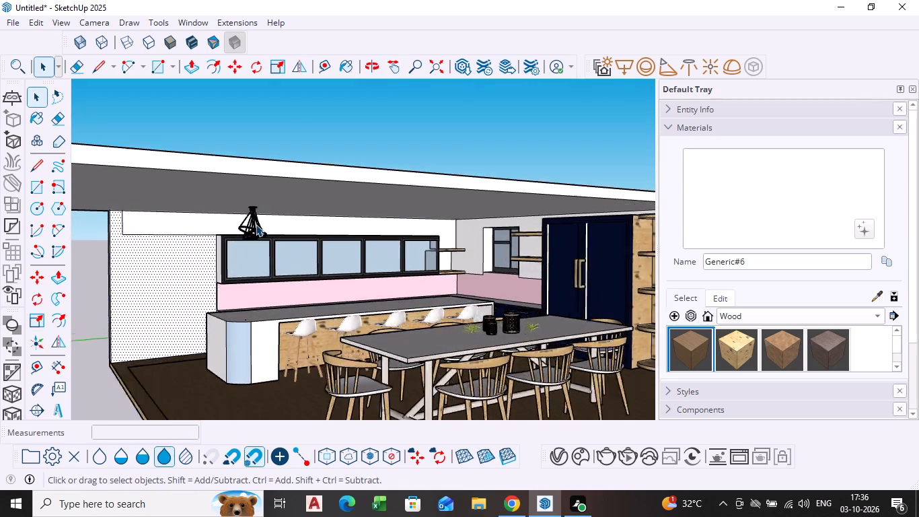
click(255, 223)
key(m)
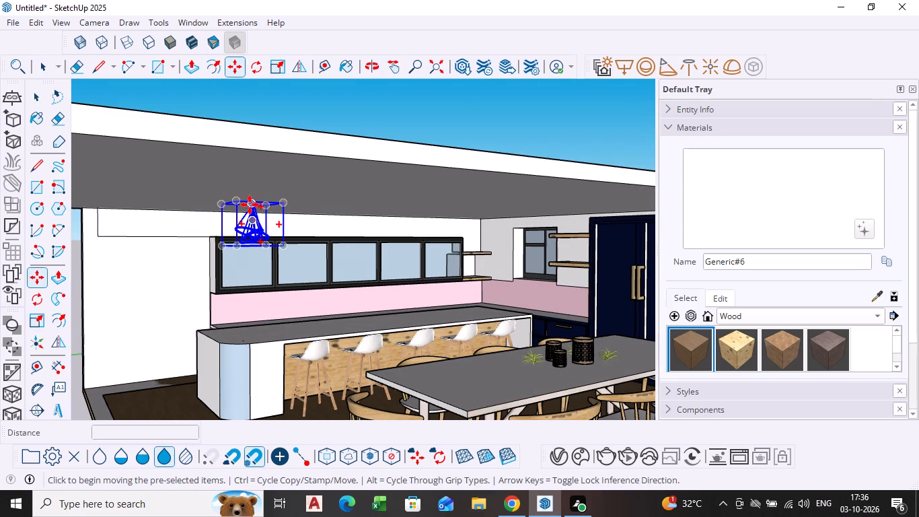
click(250, 205)
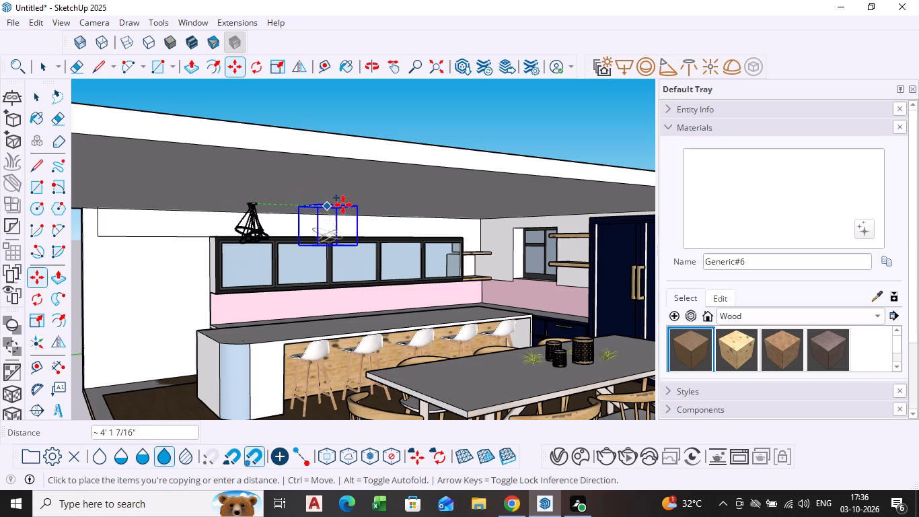
scroll(358, 205, up, 4)
middle_drag(358, 205, 357, 195)
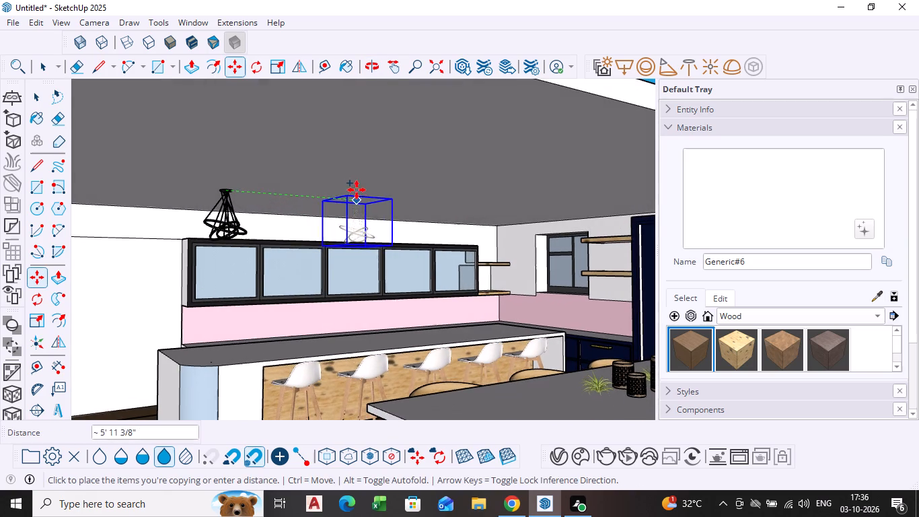
click(369, 197)
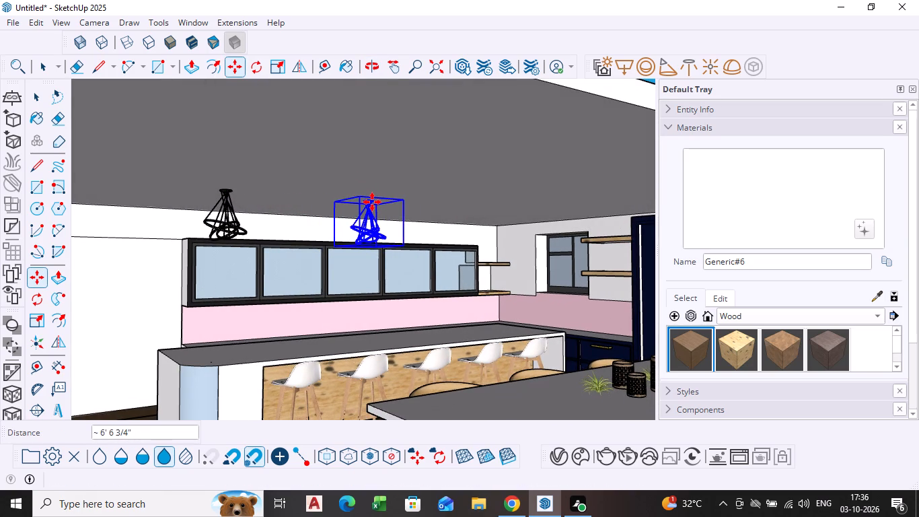
Copy the second hanging light about 6' 8 1/2" further along the same line towards the small window wall.
click(372, 202)
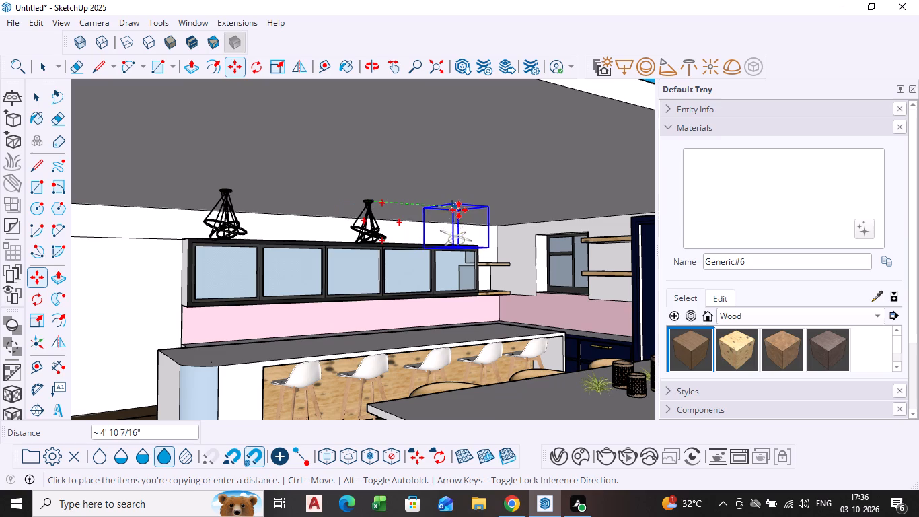
click(478, 209)
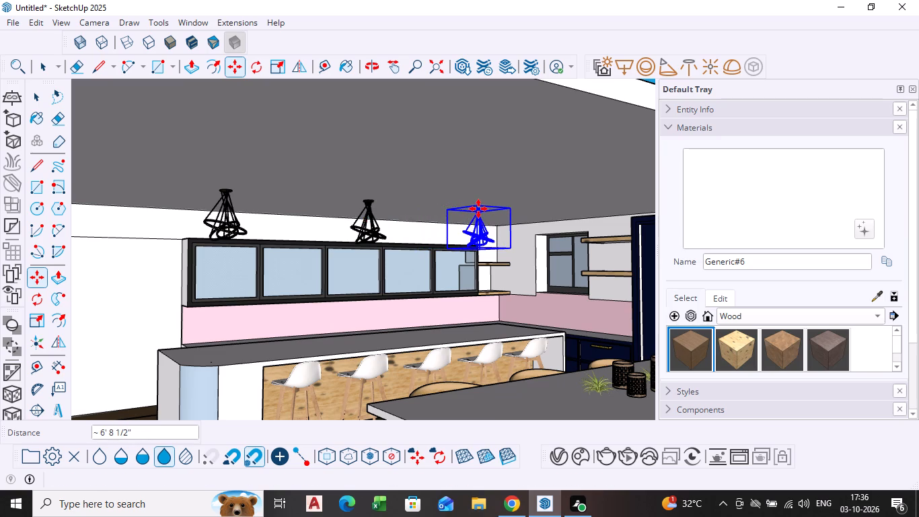
key(space)
scroll(437, 230, down, 7)
click(456, 153)
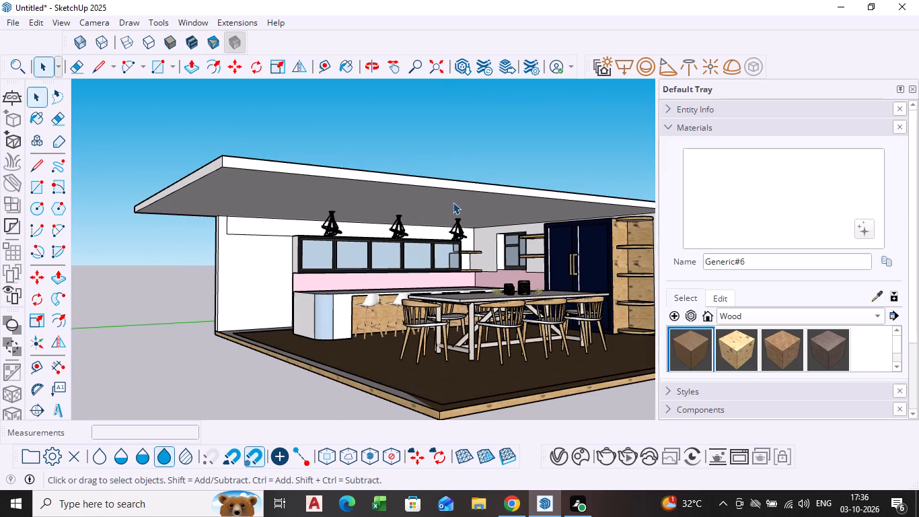
Examine the row of three hanging lights from close up and from across the whole kitchen and dining room.
scroll(447, 236, up, 8)
scroll(128, 178, up, 3)
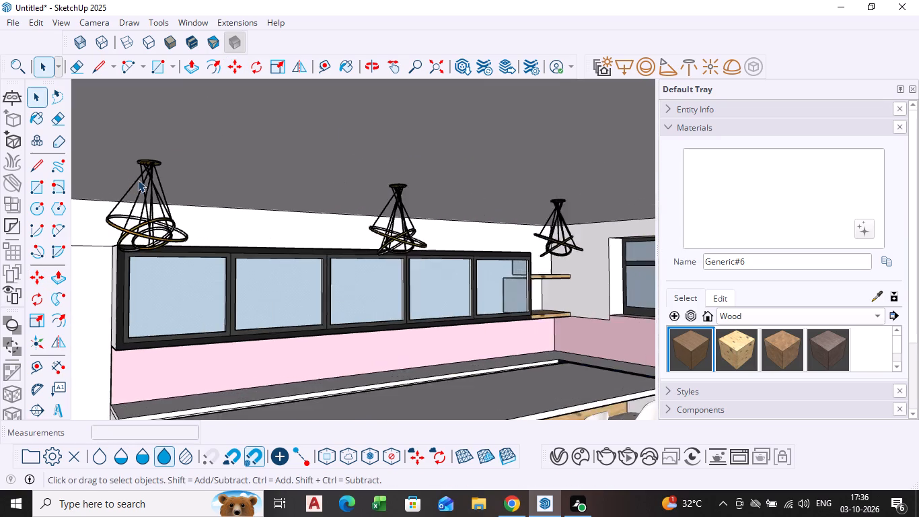
scroll(138, 180, up, 11)
scroll(153, 219, down, 20)
scroll(153, 219, down, 3)
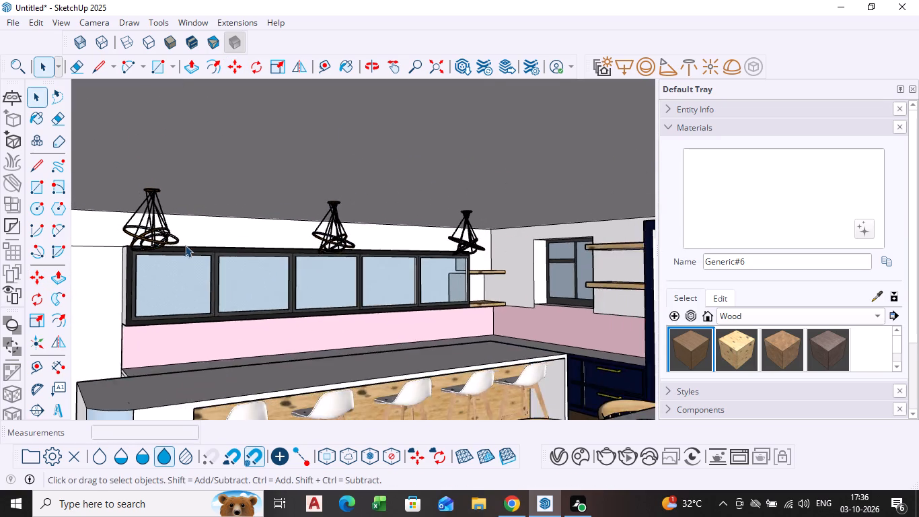
scroll(185, 245, down, 10)
middle_drag(212, 279, 327, 314)
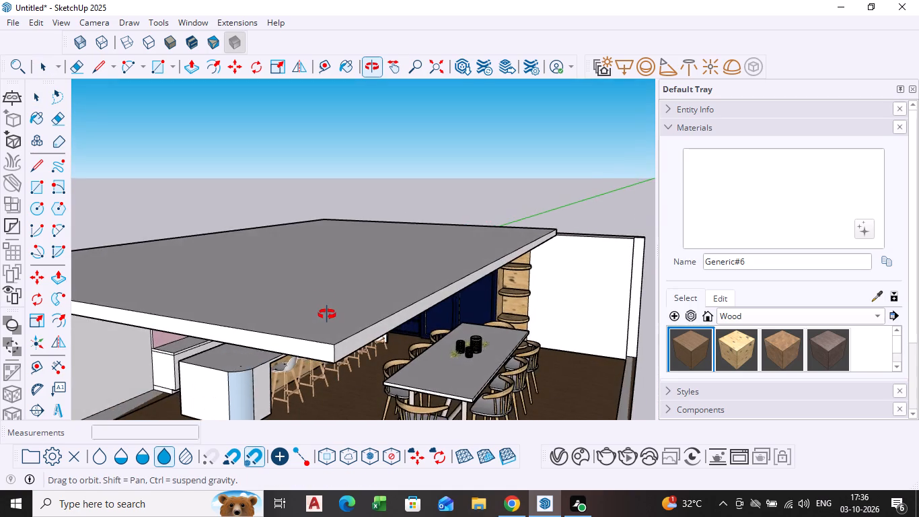
middle_drag(327, 314, 322, 271)
scroll(300, 270, up, 3)
middle_drag(300, 270, 305, 285)
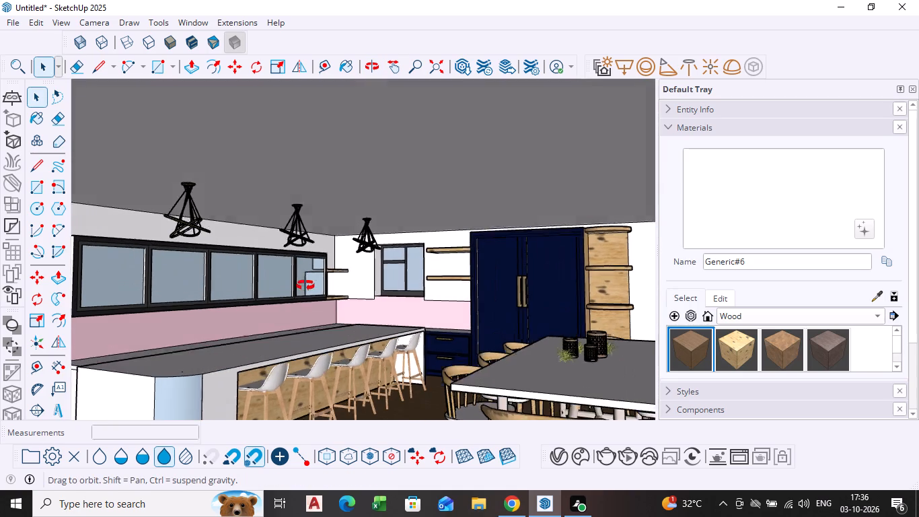
middle_drag(305, 285, 305, 312)
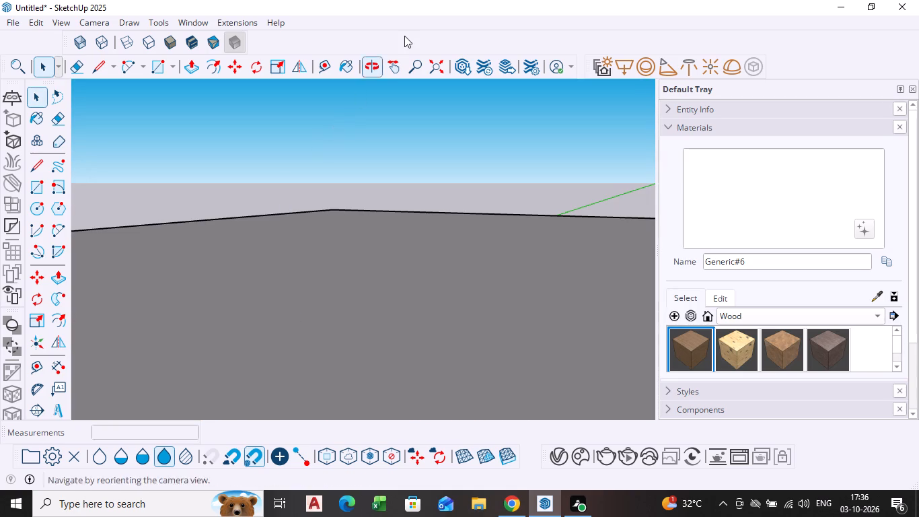
click(431, 67)
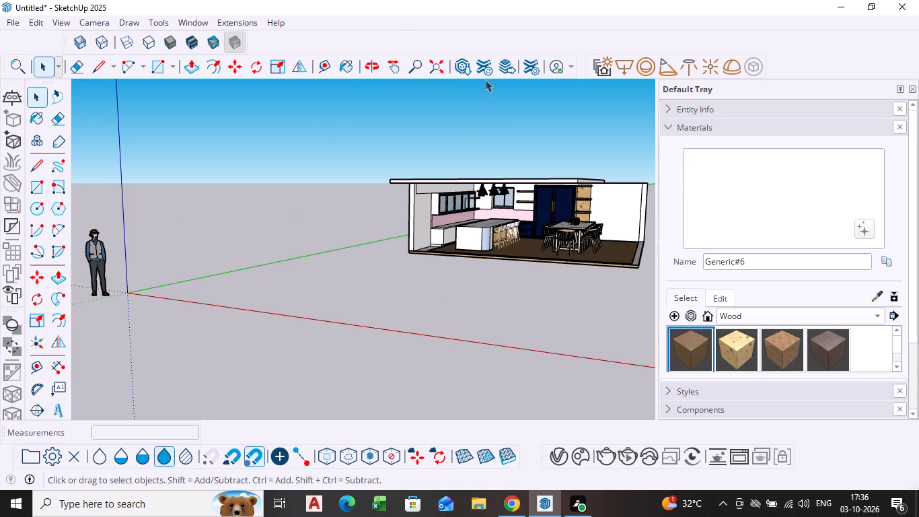
scroll(480, 240, up, 13)
scroll(528, 224, down, 1)
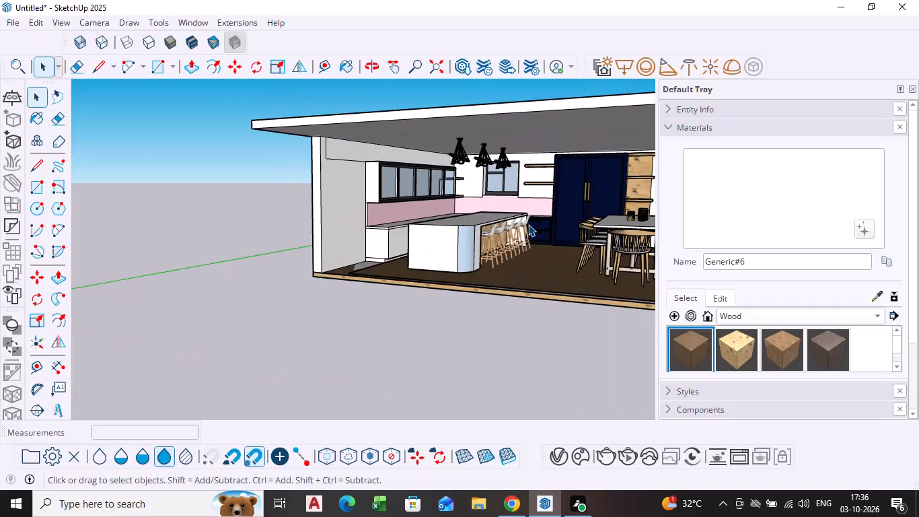
middle_drag(528, 224, 433, 235)
scroll(433, 201, up, 3)
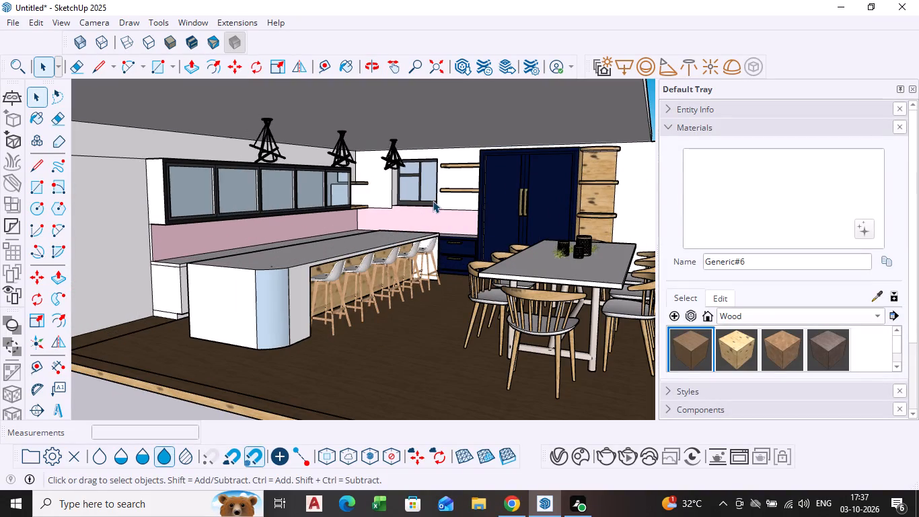
middle_drag(439, 239, 406, 237)
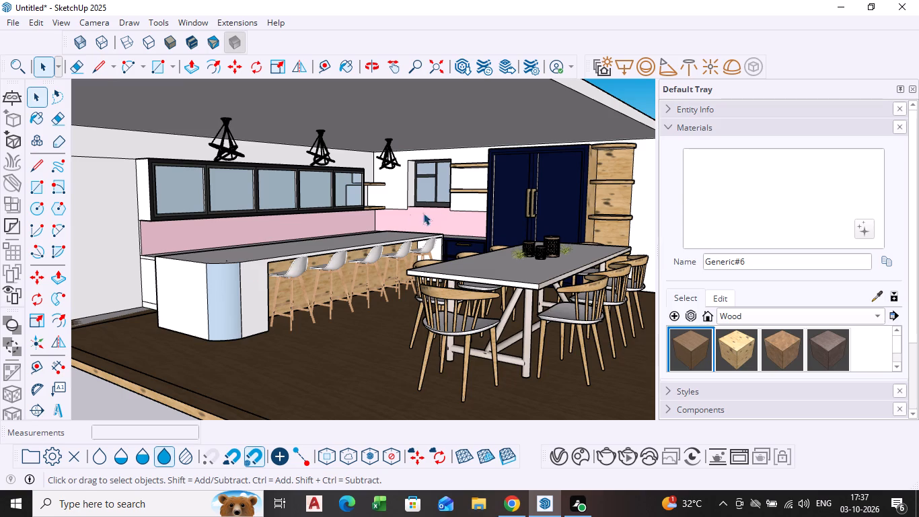
Search the 3D Warehouse models for FRIDGE, replacing the previous hanging lights search.
click(181, 20)
click(200, 129)
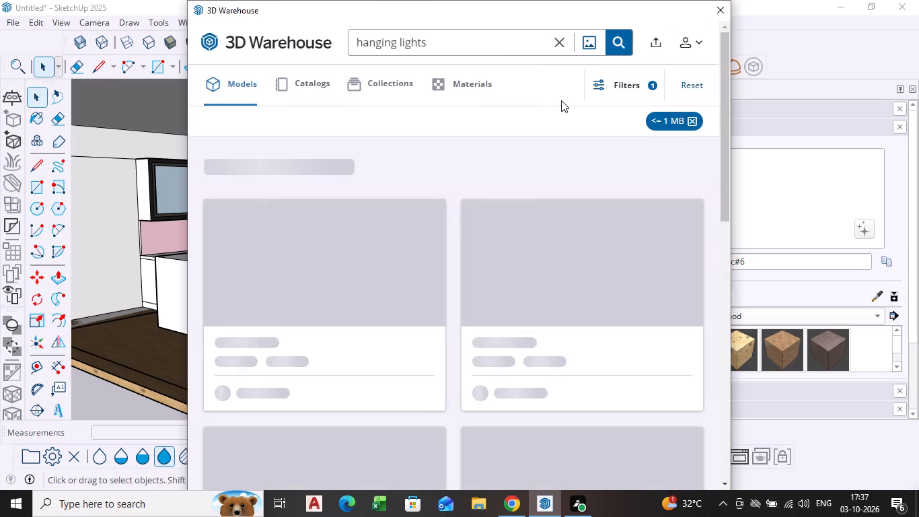
click(561, 36)
click(558, 42)
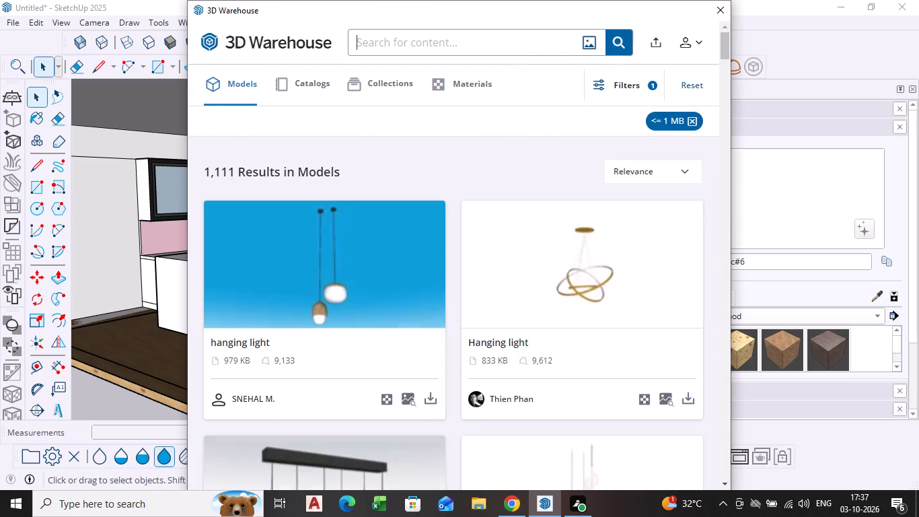
text(FE)
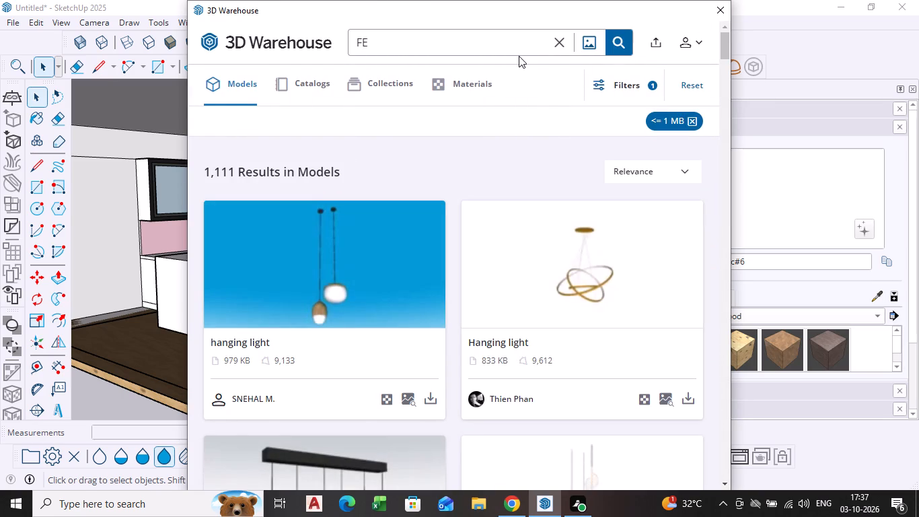
key(BackSpace)
text(RIDGE)
click(617, 49)
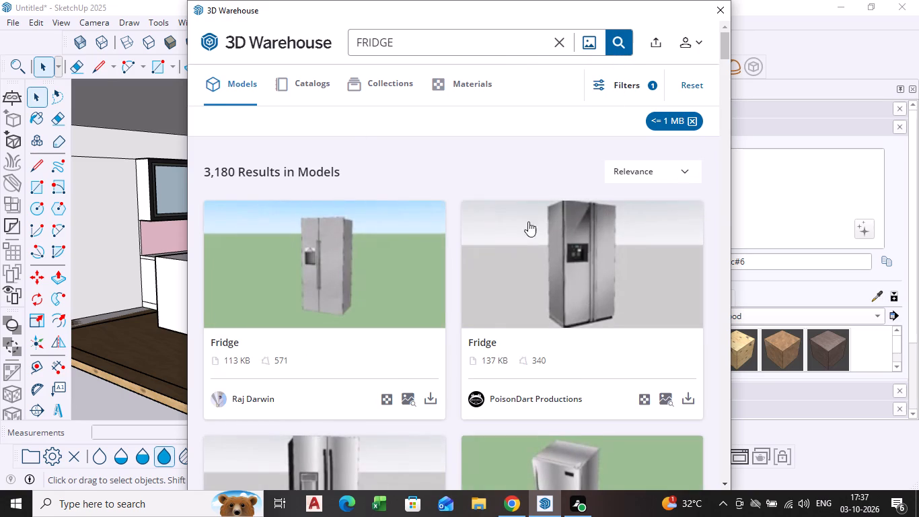
Browse the fridge models and try to download the 78 KB stainless steel double-door Fridge with a bottom freezer drawer.
scroll(470, 254, down, 2)
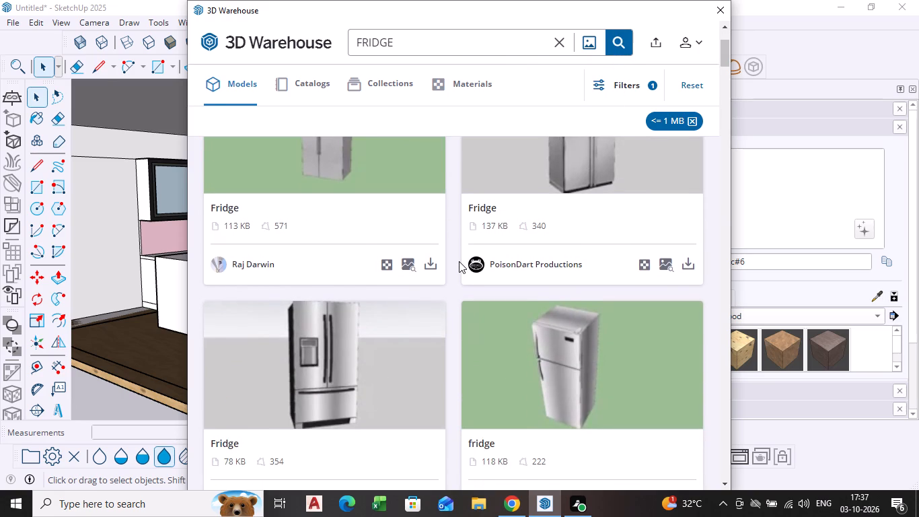
scroll(454, 405, down, 4)
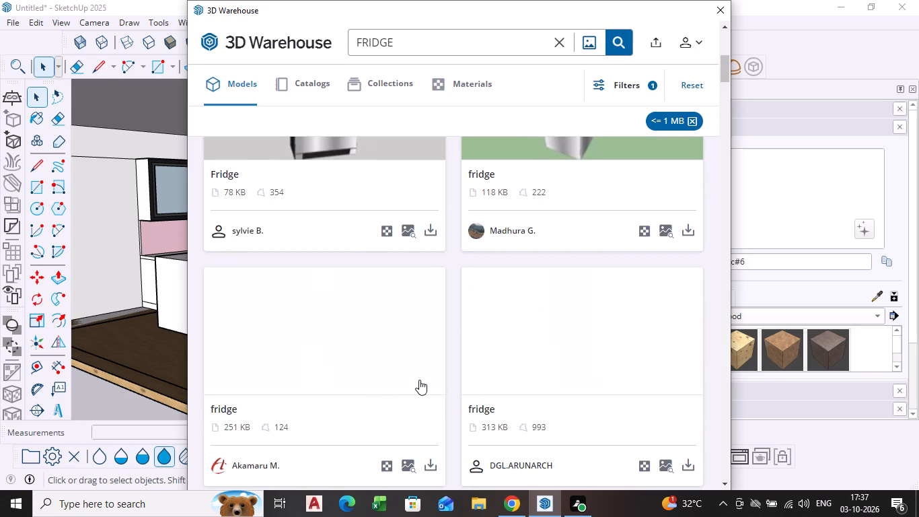
scroll(414, 378, up, 7)
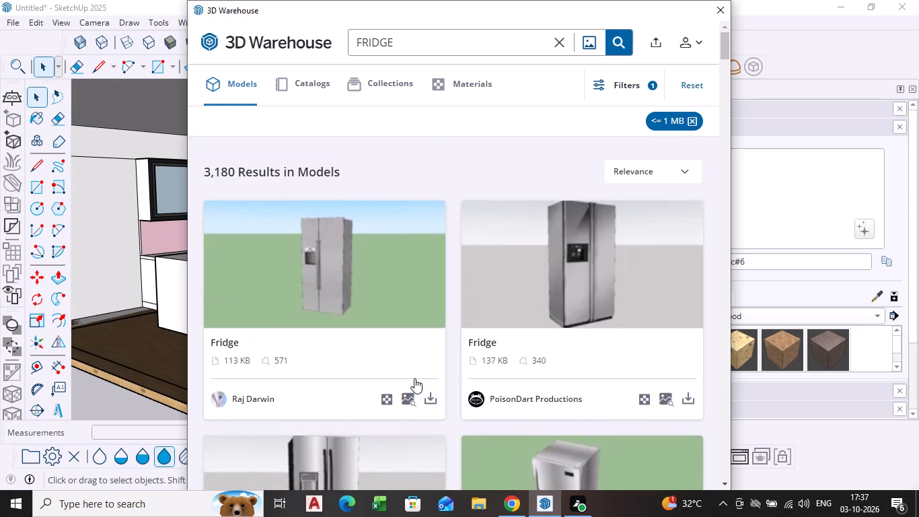
scroll(414, 378, down, 3)
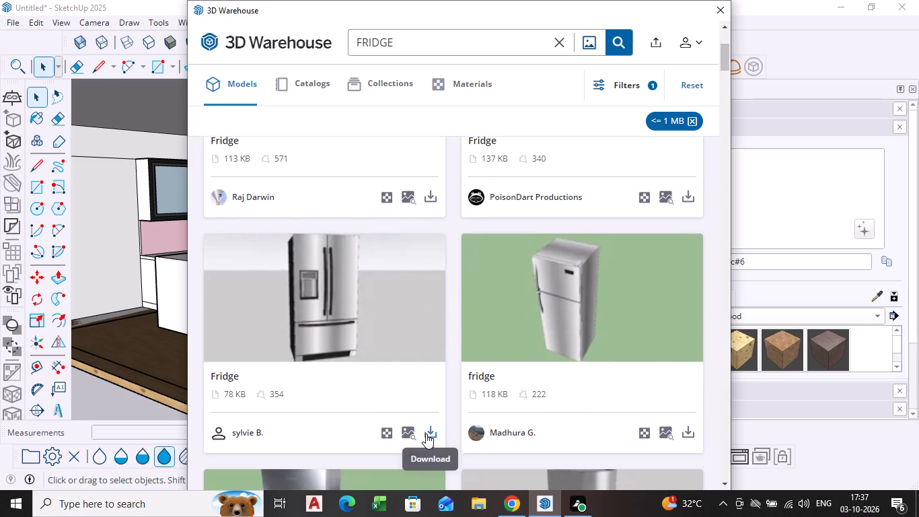
click(426, 434)
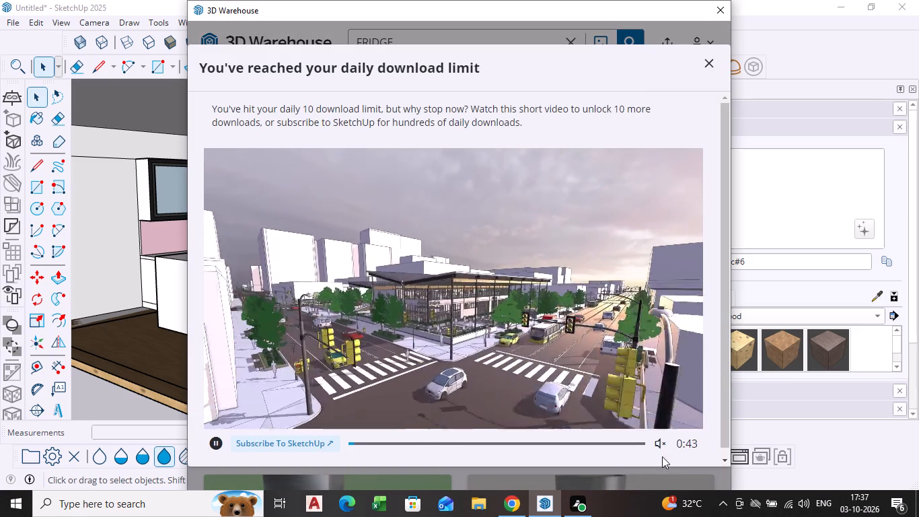